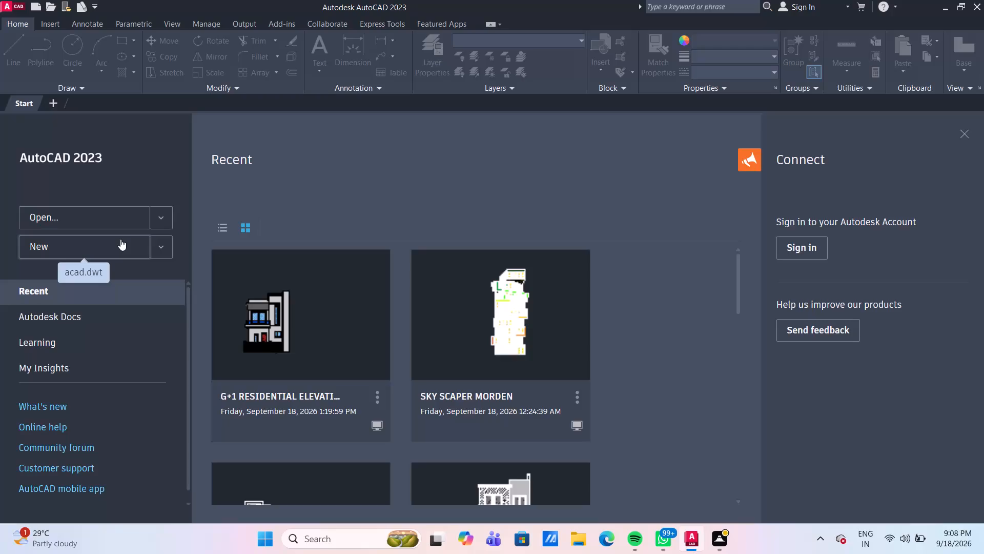
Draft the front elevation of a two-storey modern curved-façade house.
Create a new drawing from the acad.dwt template.
left_click(120, 239)
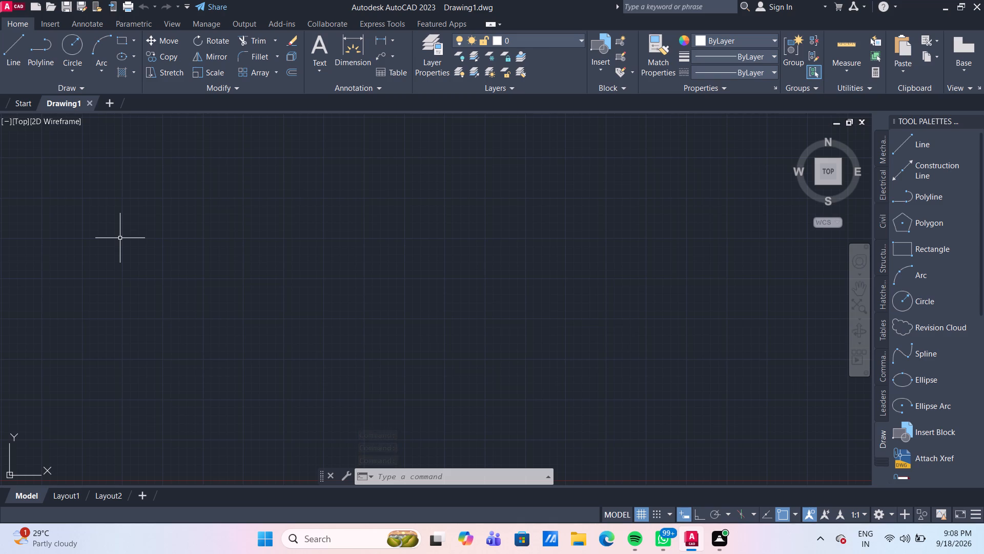
Configure the drawing units with a length precision of 0 and an insertion scale in millimeters.
left_click(467, 477)
type("un")
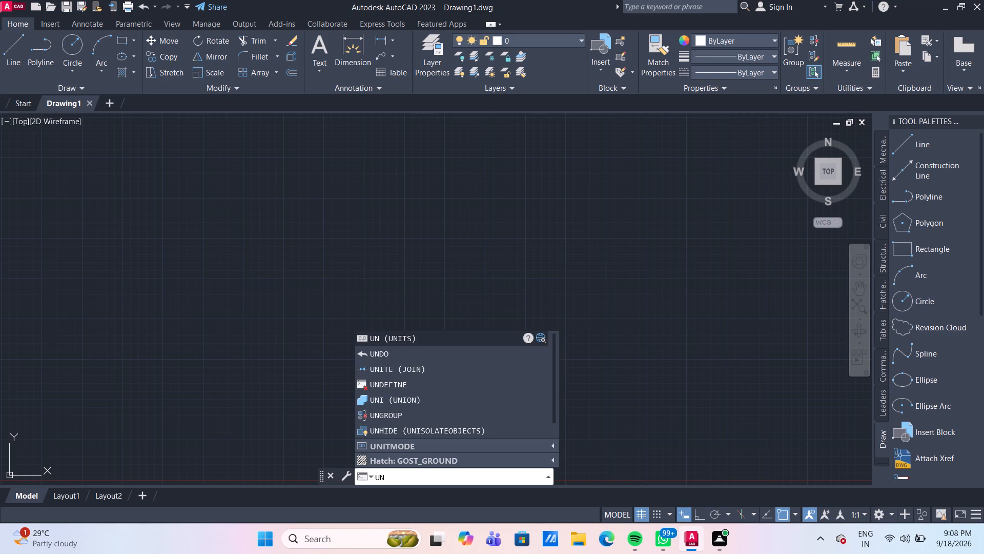
key("Return")
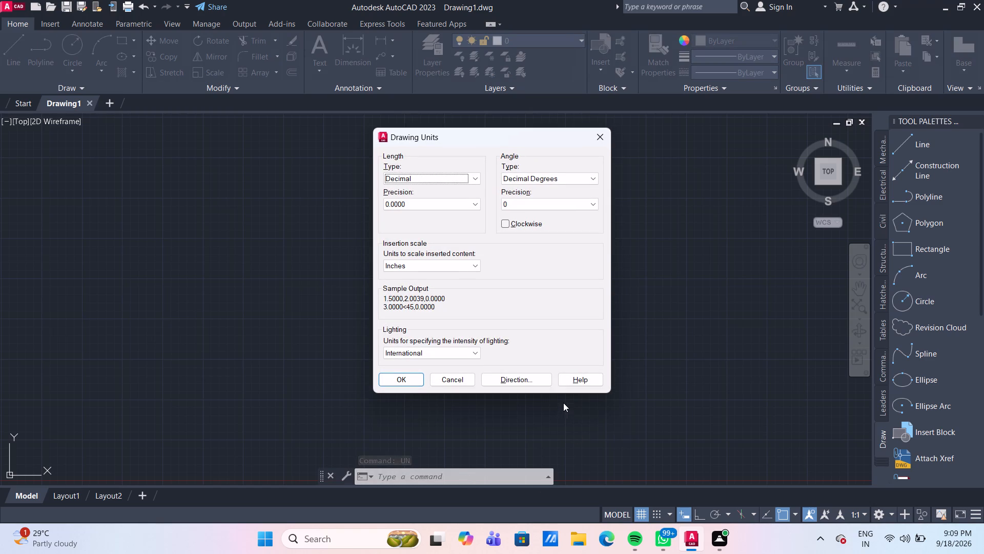
left_click(476, 203)
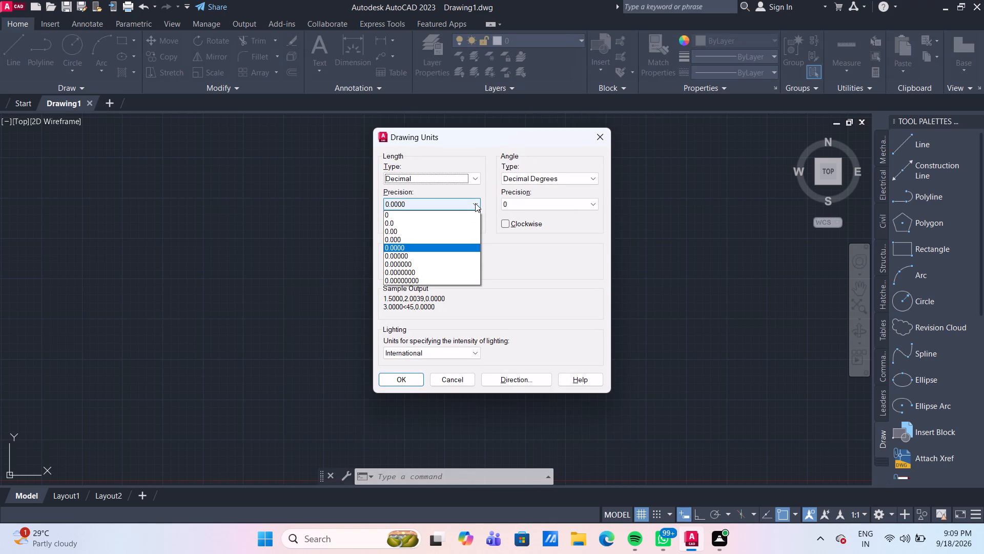
left_click(450, 218)
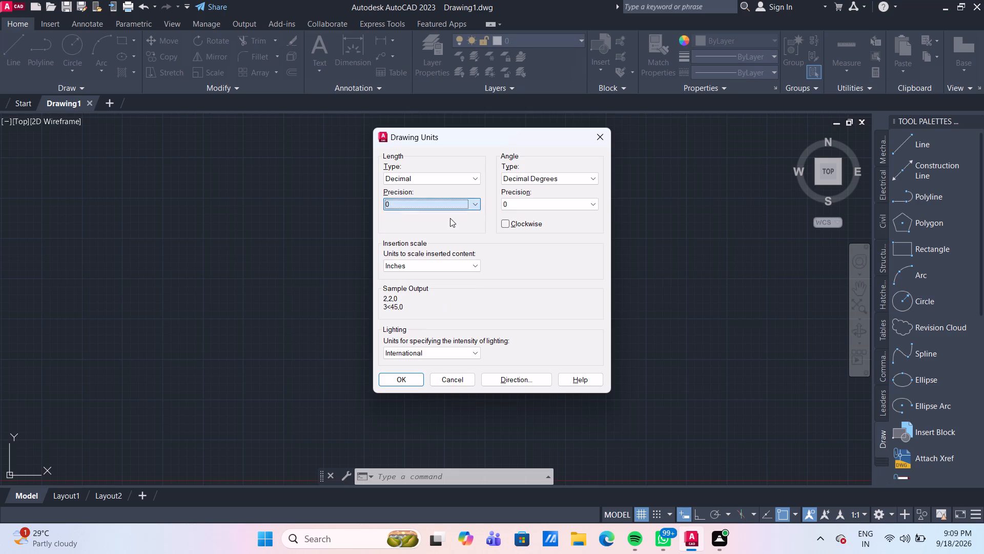
left_click(451, 263)
left_click(444, 318)
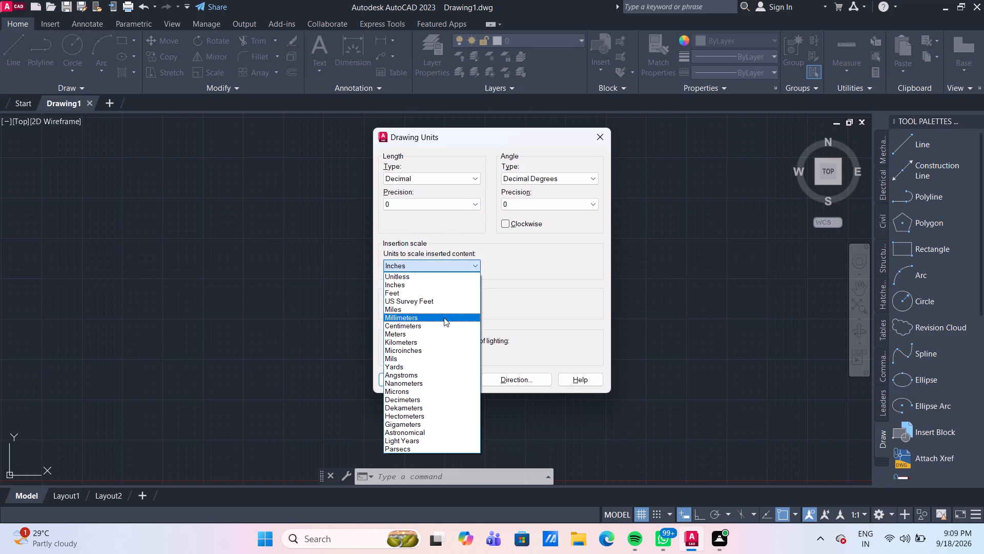
left_click(416, 381)
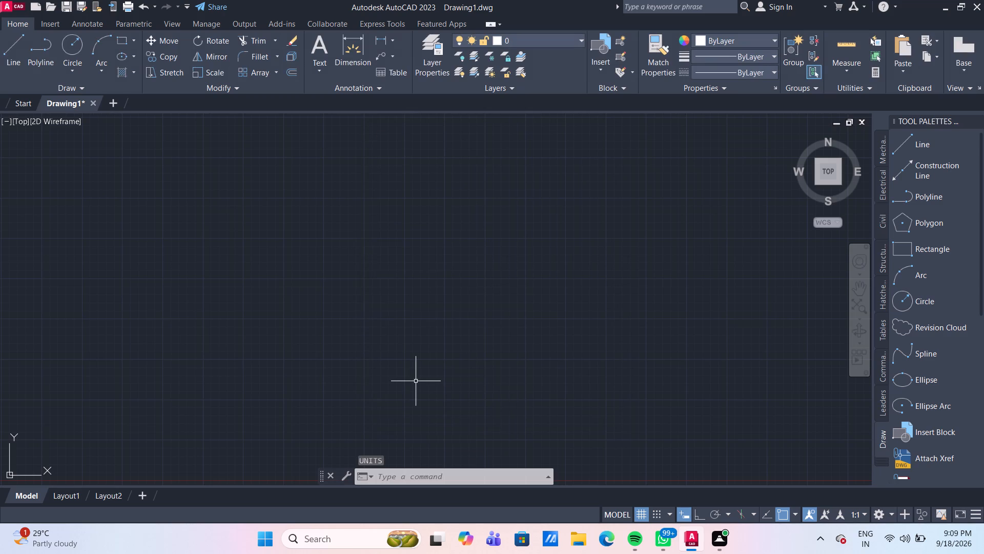
Set the model space limits with the lower left corner at 0,0 and the upper right corner at 100,100.
type("lim")
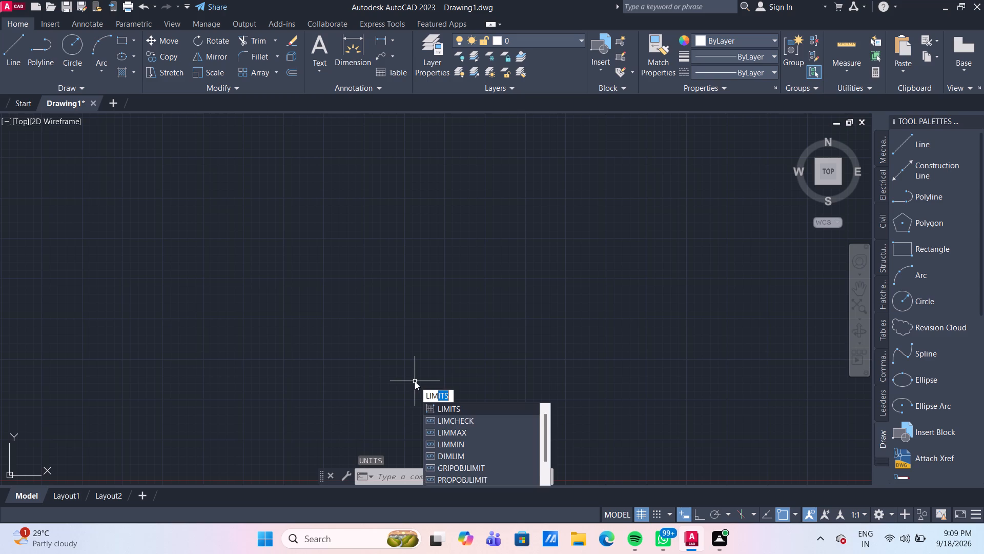
key("Return")
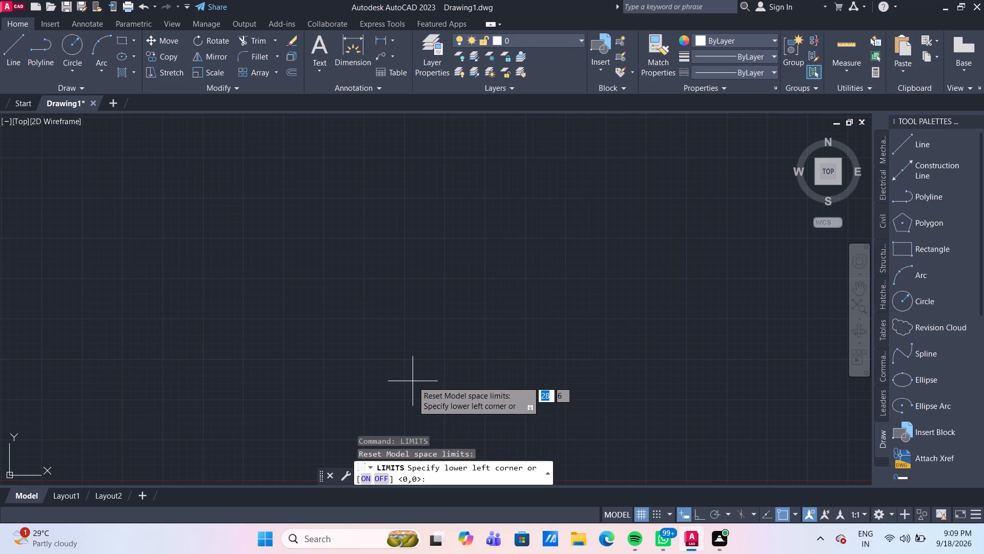
type("0,0")
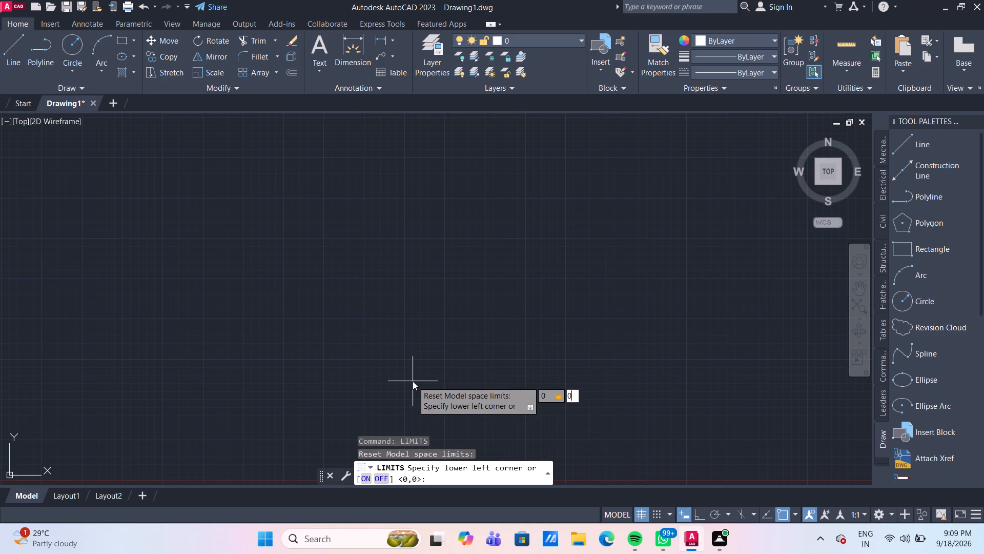
key("Return")
type("100")
type(",100")
key("Return")
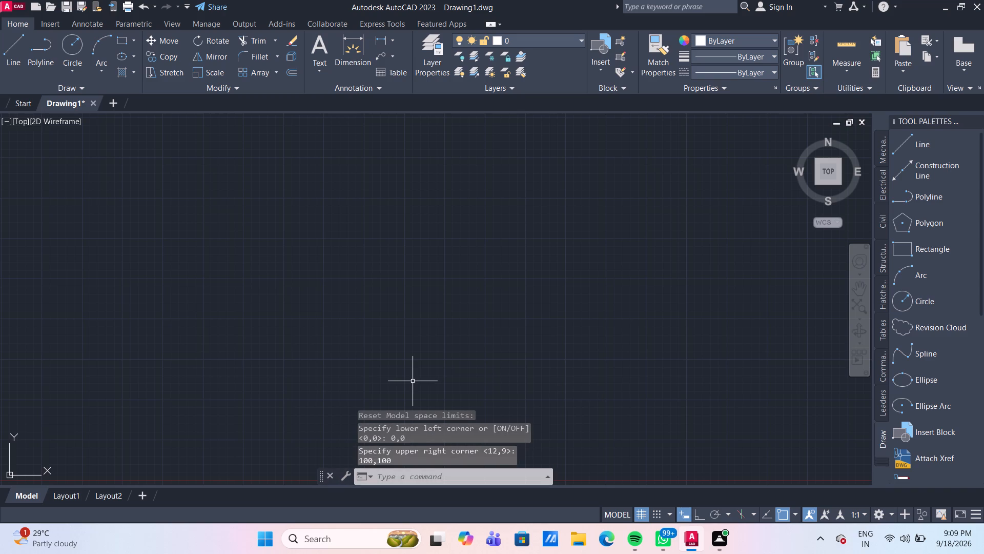
key("z")
key("Return")
key("a")
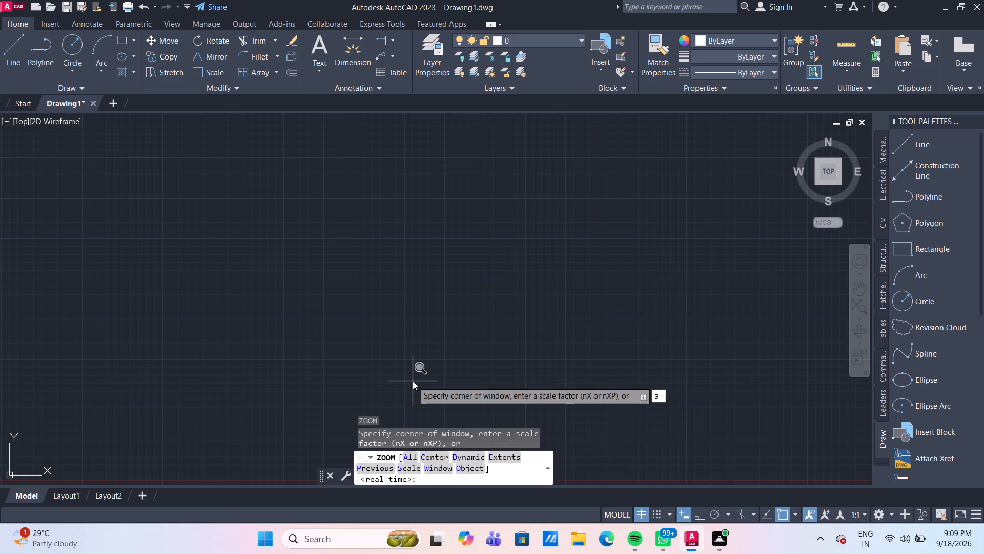
key("Return")
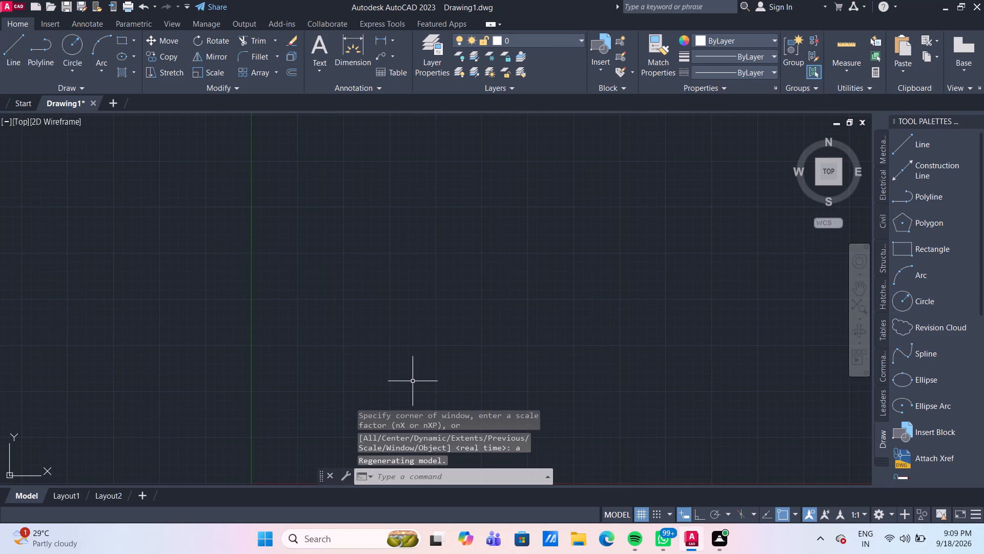
Modify the Standard dimension style to use a baseline spacing of 20 for its dimension lines.
key("d")
key("Return")
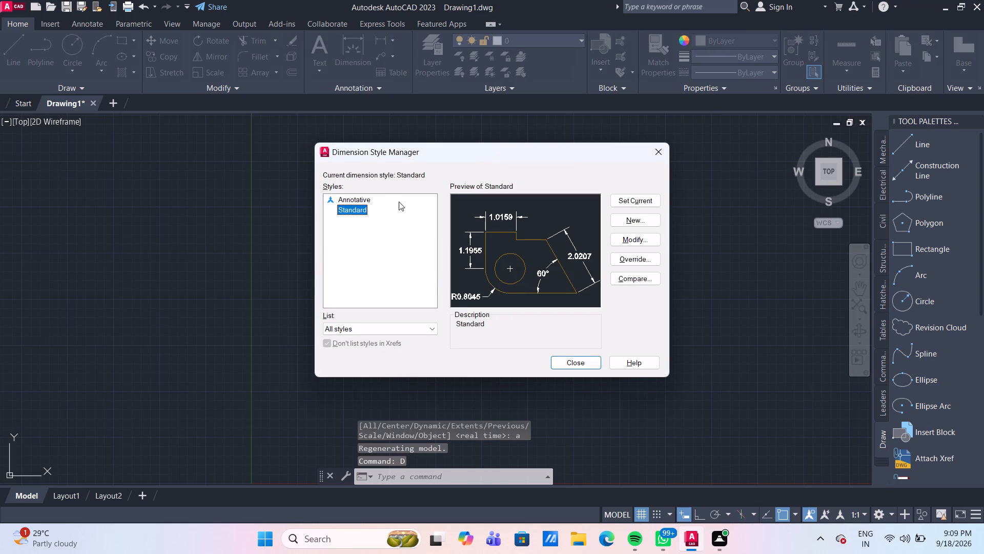
left_click(646, 236)
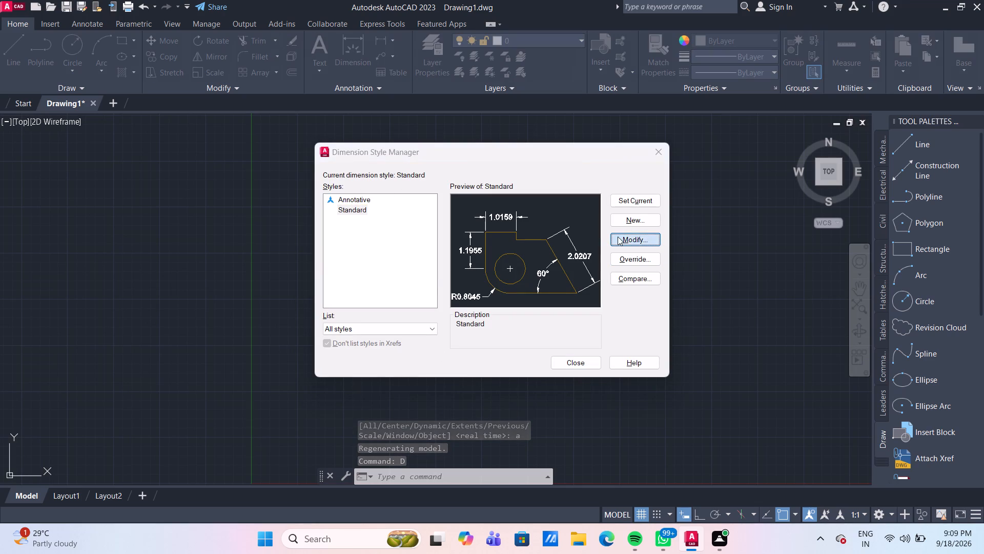
left_click(322, 124)
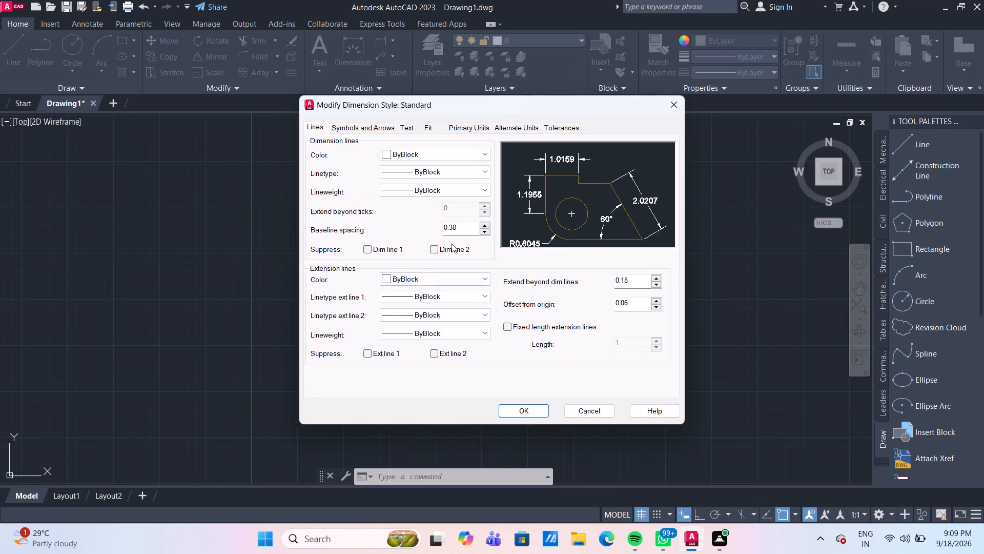
left_click_drag(464, 225, 440, 222)
left_click_drag(440, 222, 434, 220)
type("20")
key("Return")
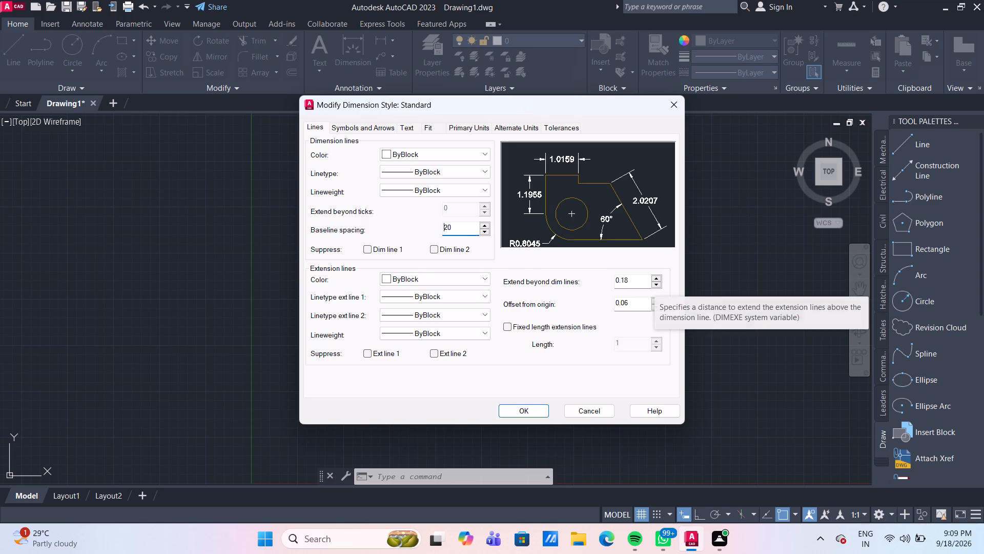
Set the extension lines to extend 10 beyond the dimension lines, with an offset from origin of 10.
left_click_drag(644, 279, 596, 282)
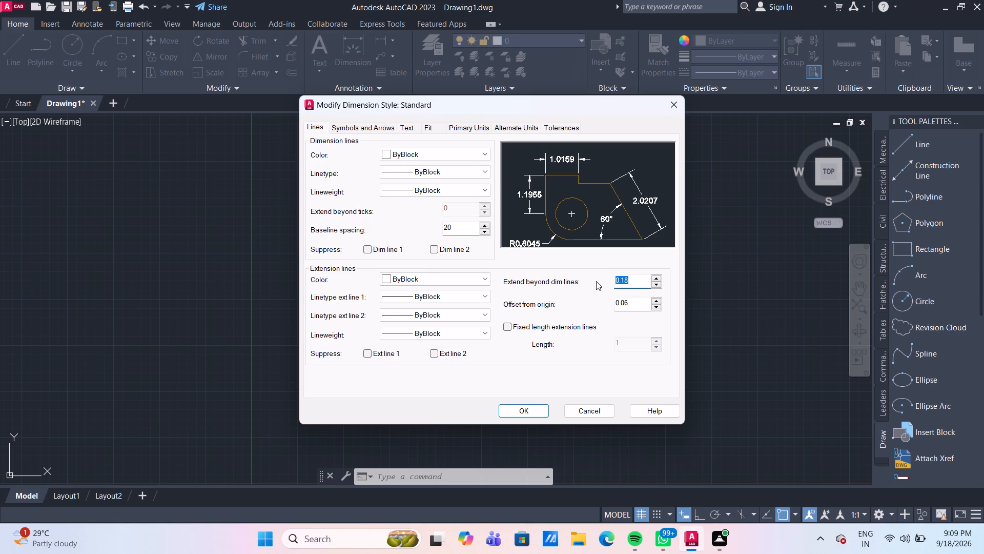
key("1")
key("0")
key("Return")
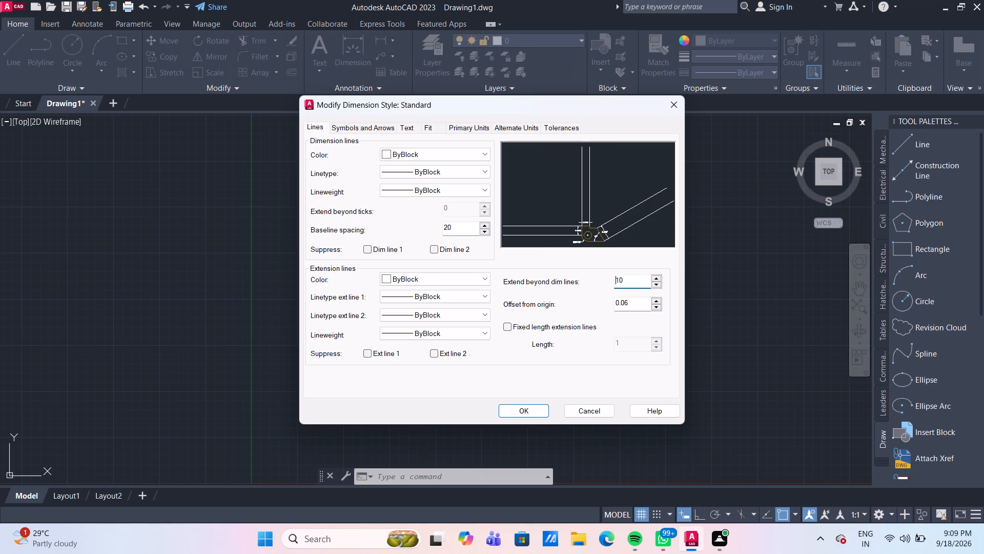
left_click(635, 307)
left_click_drag(635, 307, 598, 304)
type("10")
key("Return")
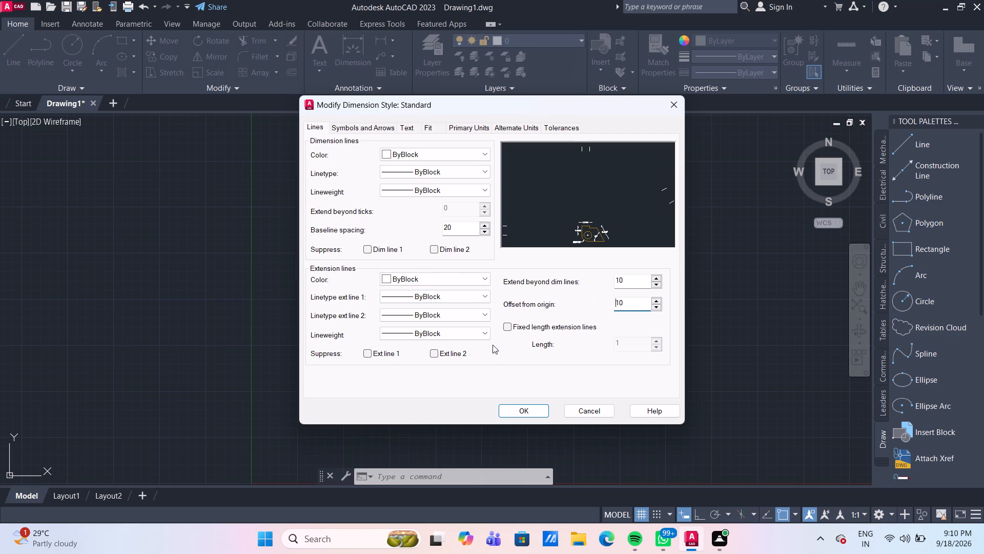
Set the dimension style's arrow size to 10 and its center mark size to 5.
left_click(386, 130)
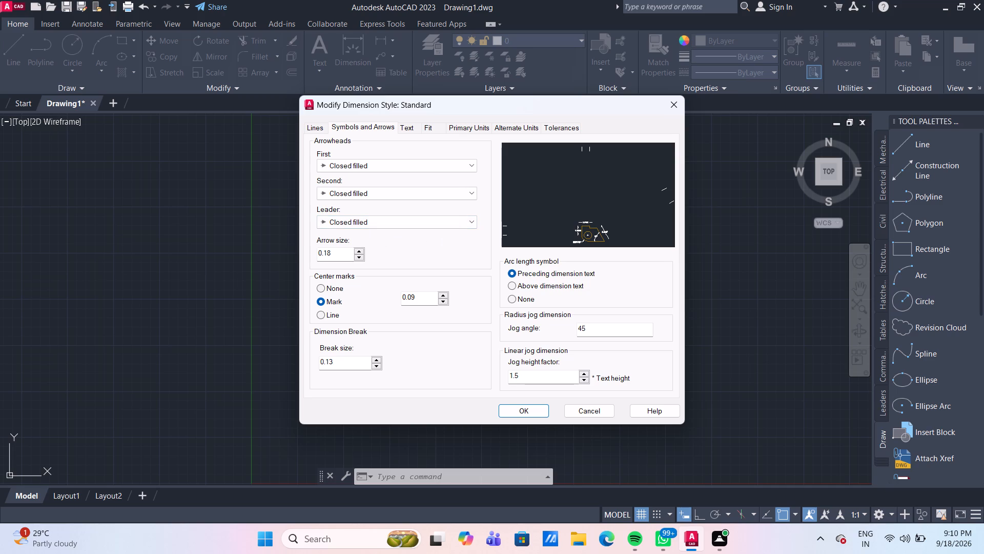
left_click_drag(337, 253, 306, 250)
type("10")
key("Return")
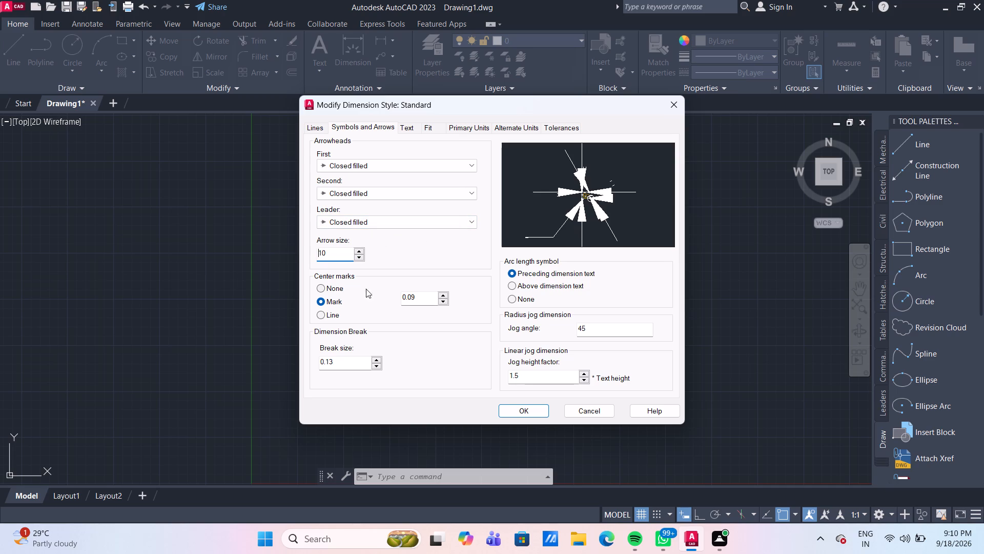
left_click_drag(423, 302, 382, 293)
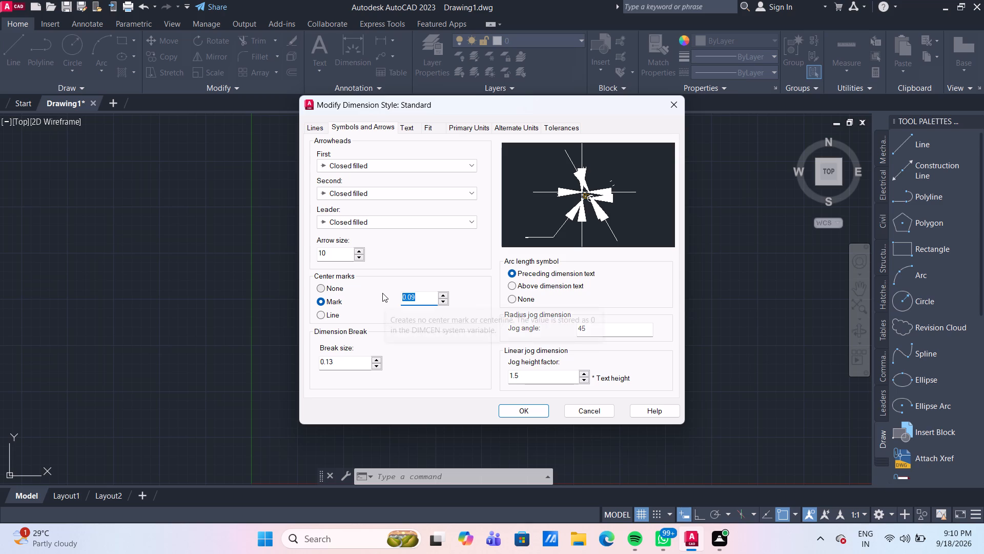
key("5")
key("Return")
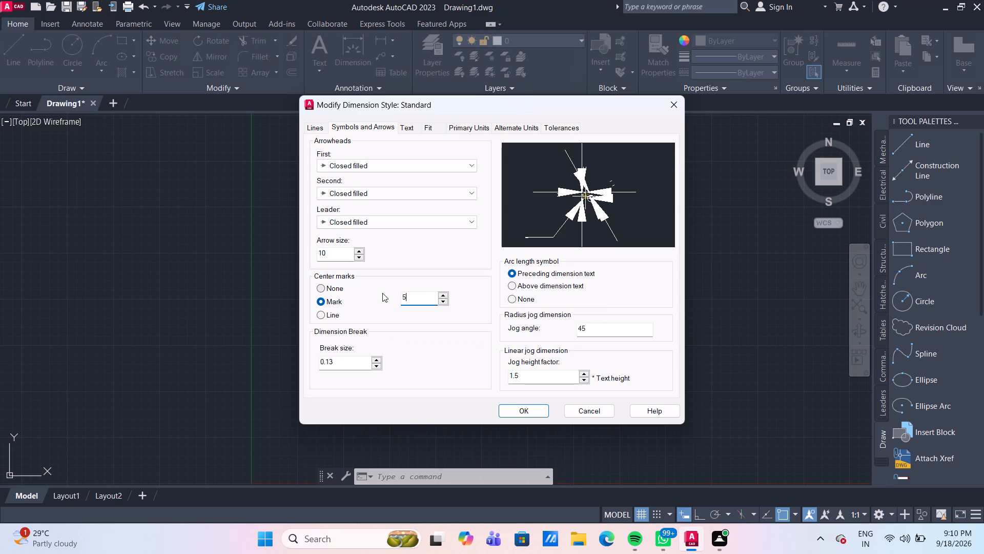
Set the dimension break size to 10 in the Standard dimension style.
left_click_drag(345, 361, 305, 362)
key("5")
key("BackSpace")
type("10")
key("Return")
Set the dimension text height to 20 in the Standard dimension style.
left_click(412, 128)
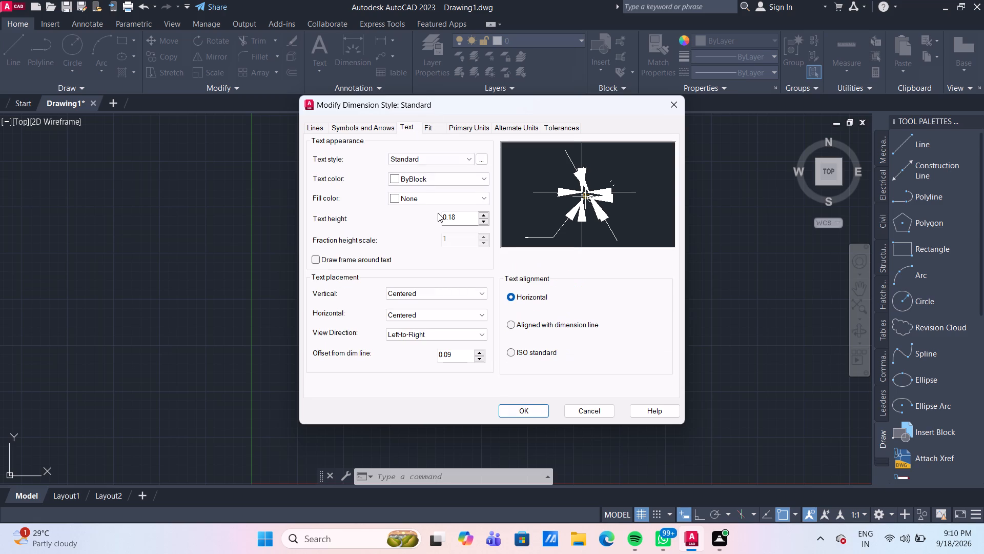
left_click_drag(458, 217, 426, 215)
type("20")
key("Return")
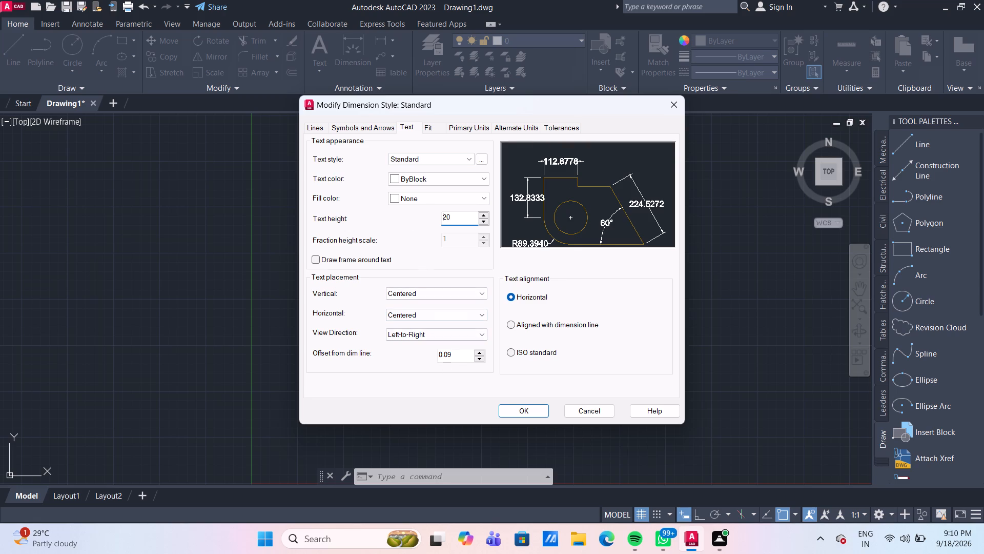
Set the text offset from the dimension line to 5 in the Standard dimension style.
left_click_drag(465, 359, 428, 351)
key("5")
key("Return")
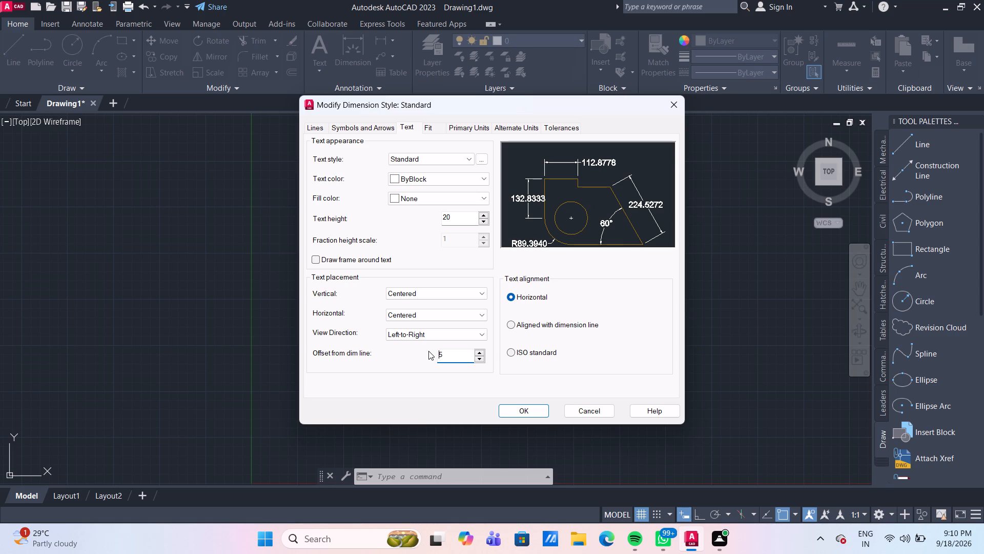
Set the linear dimension precision to 0 in the primary units and apply the changes to the Standard style.
left_click(479, 126)
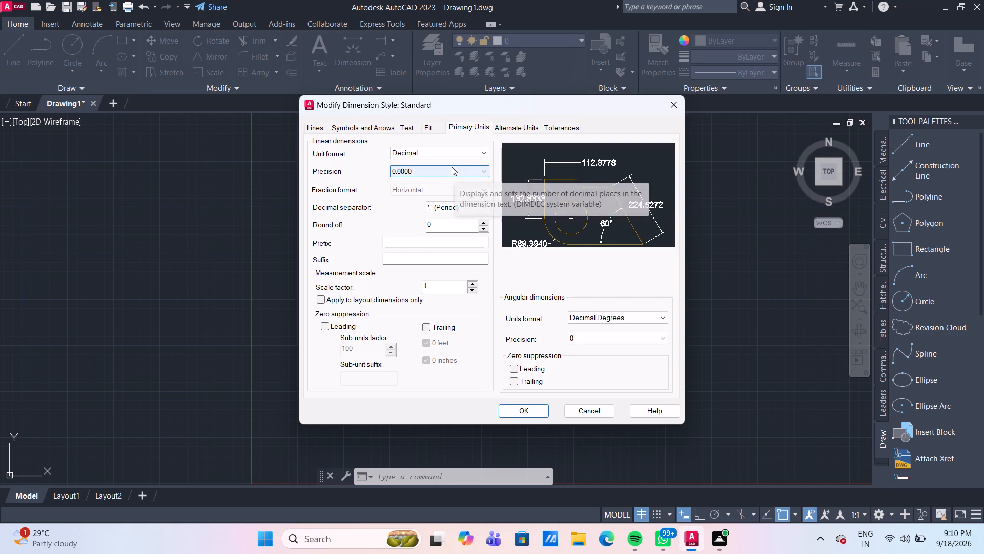
left_click(452, 167)
left_click(448, 181)
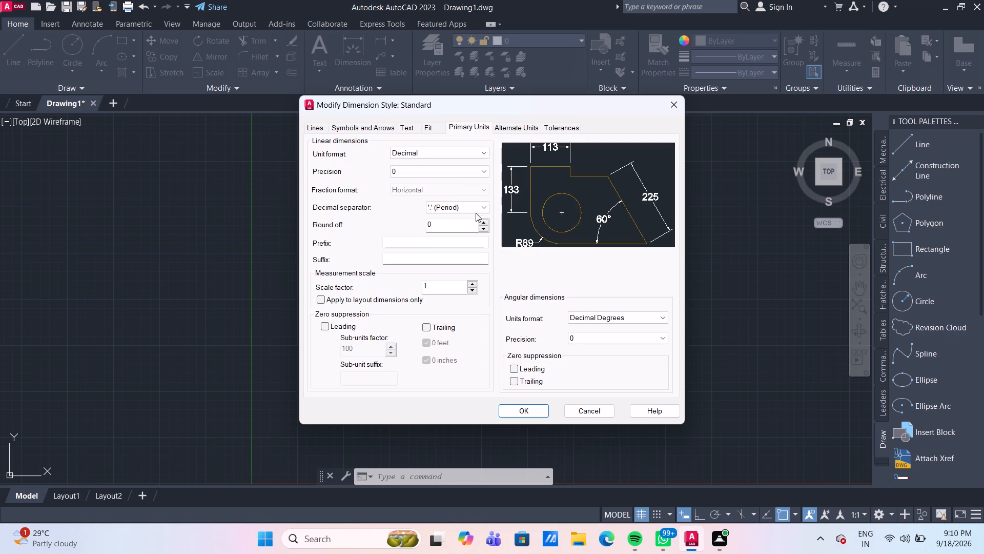
left_click(513, 413)
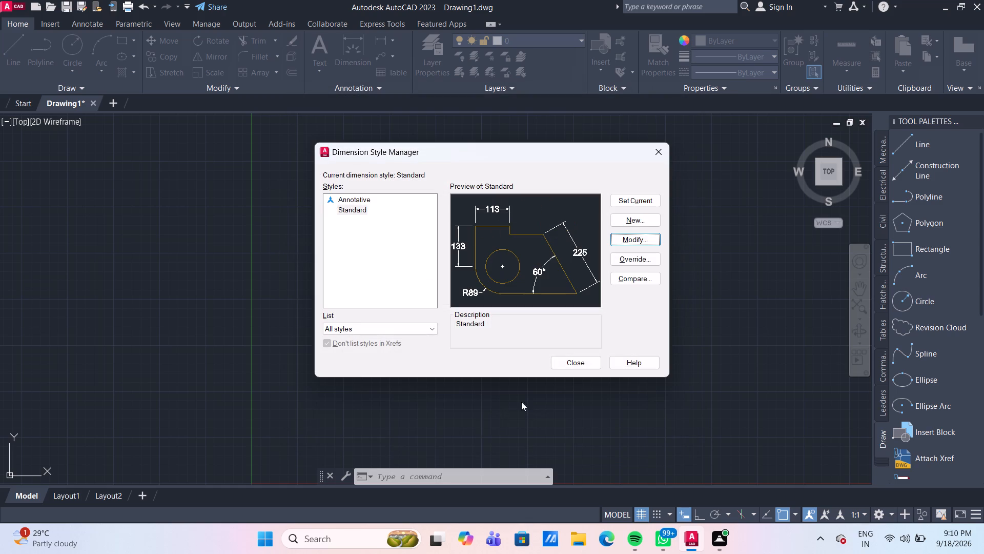
Make Standard the current dimension style and close the Dimension Style Manager.
left_click(624, 201)
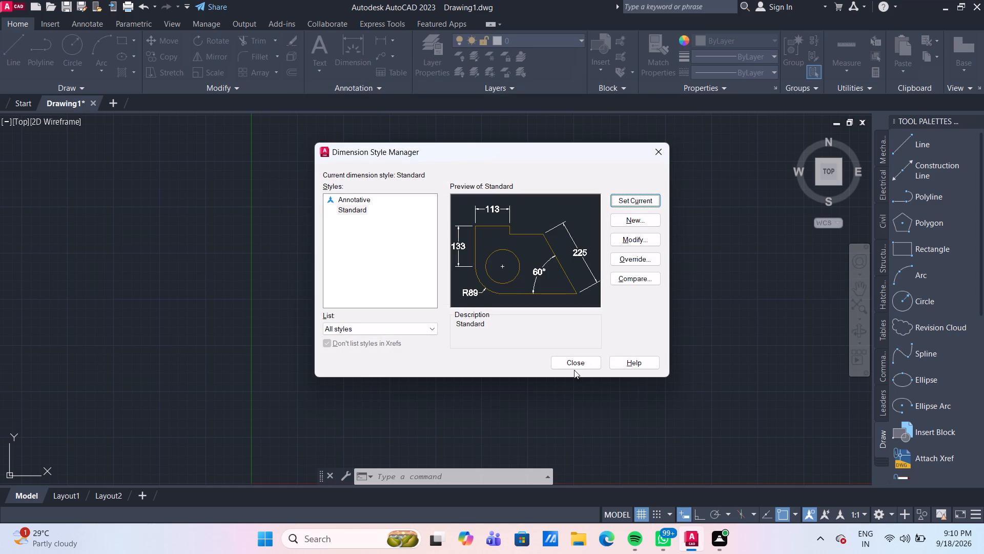
left_click(576, 364)
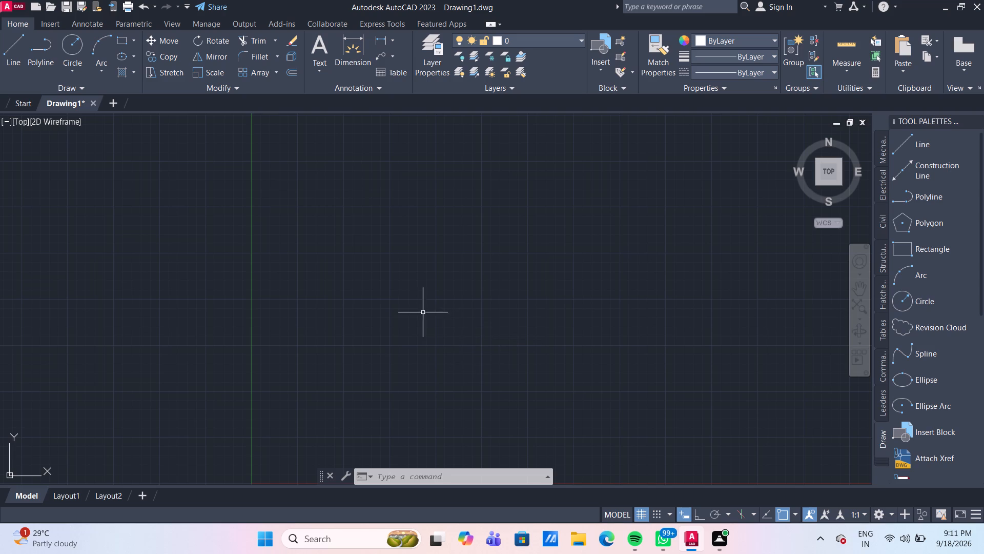
With Ortho on, draw a 300 mm horizontal line to the right, starting slightly above and to the right of the origin.
left_click(20, 44)
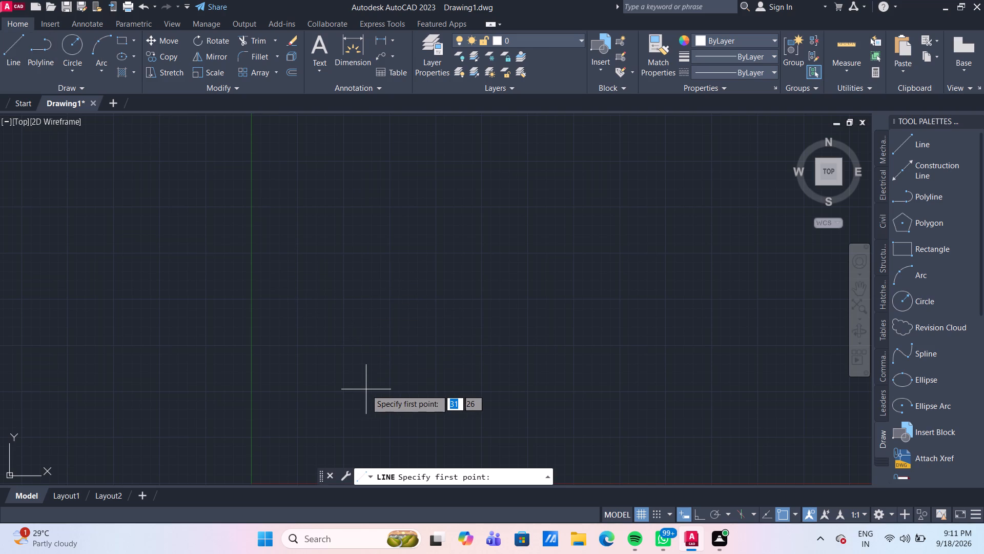
middle_click_drag(389, 394, 323, 374)
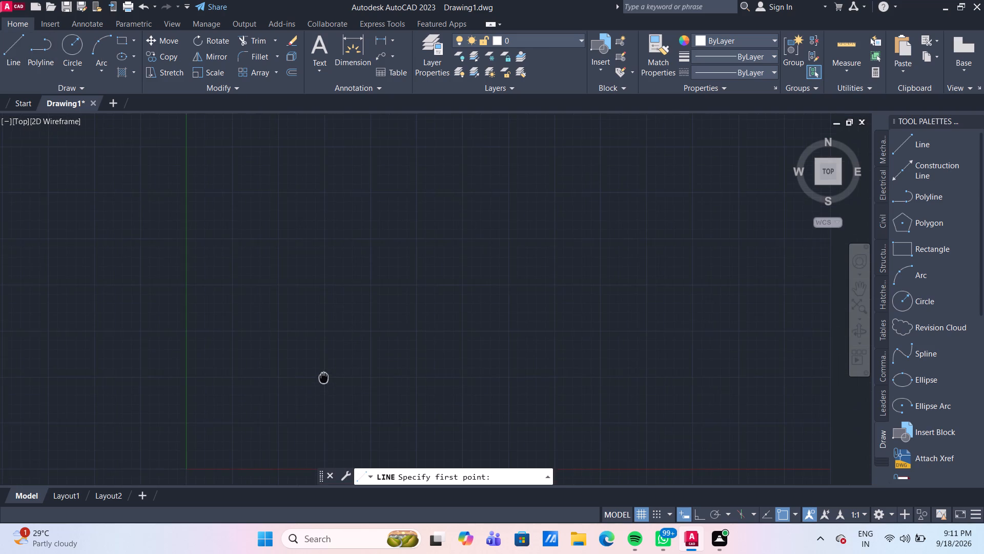
middle_click_drag(323, 374, 321, 339)
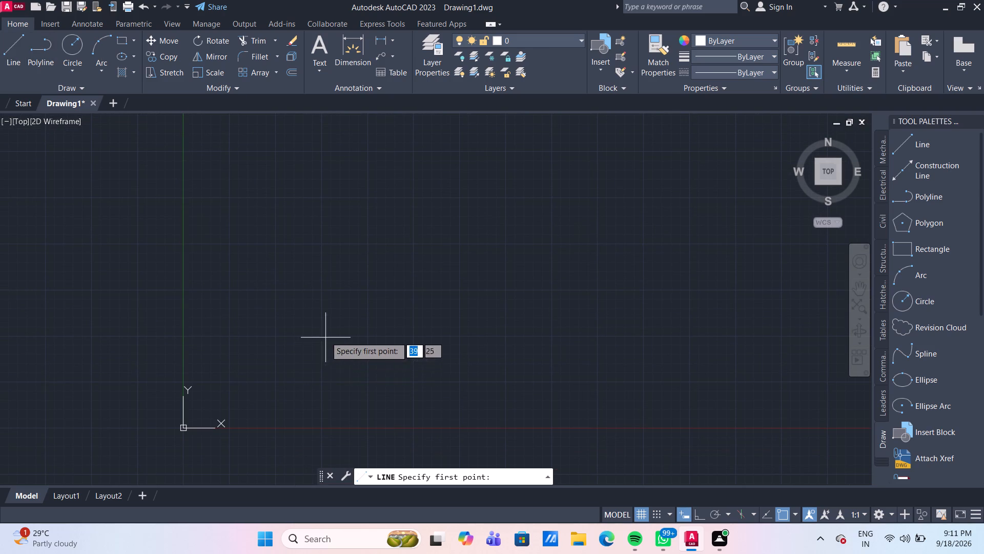
left_click(369, 337)
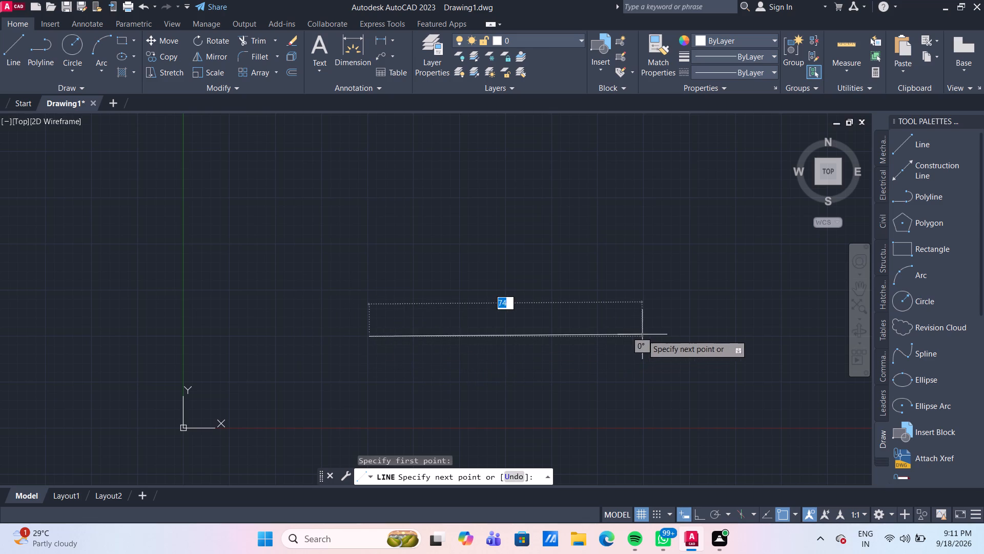
middle_click_drag(642, 334, 433, 334)
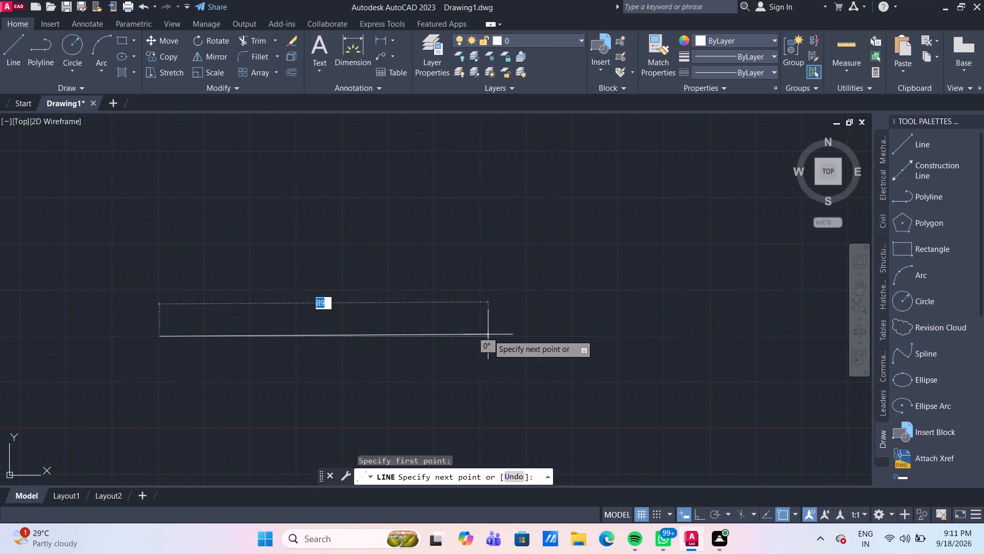
key("F8")
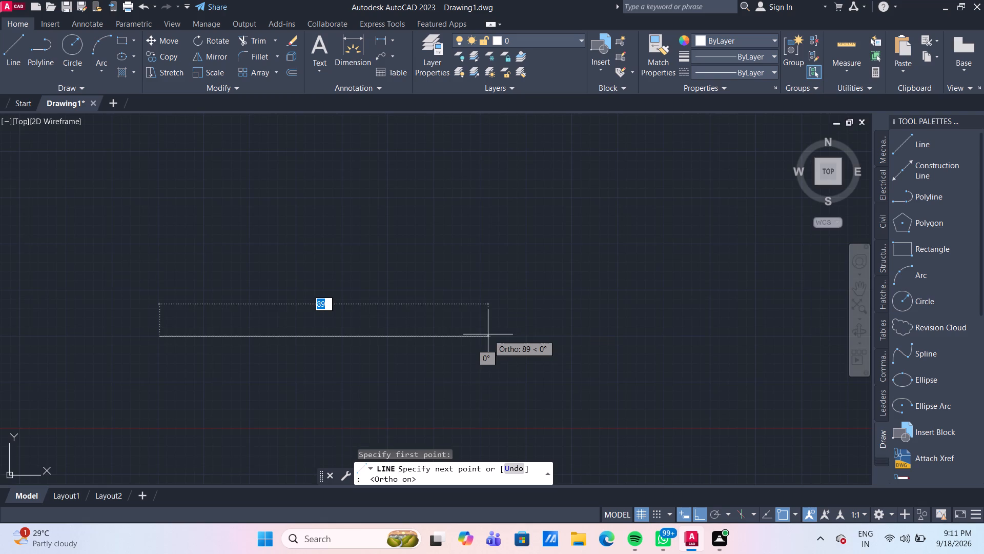
scroll(488, 334, "down", 4)
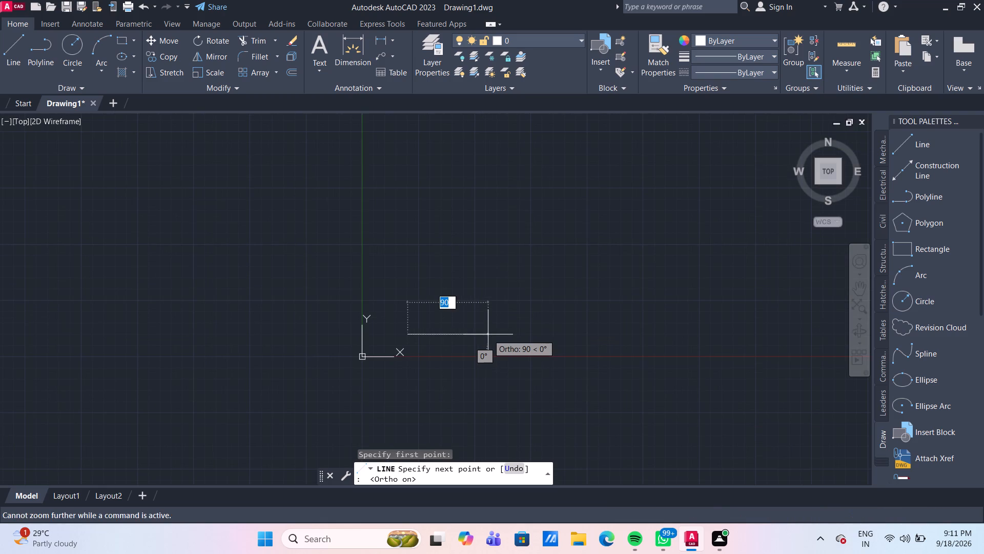
scroll(488, 334, "up", 3)
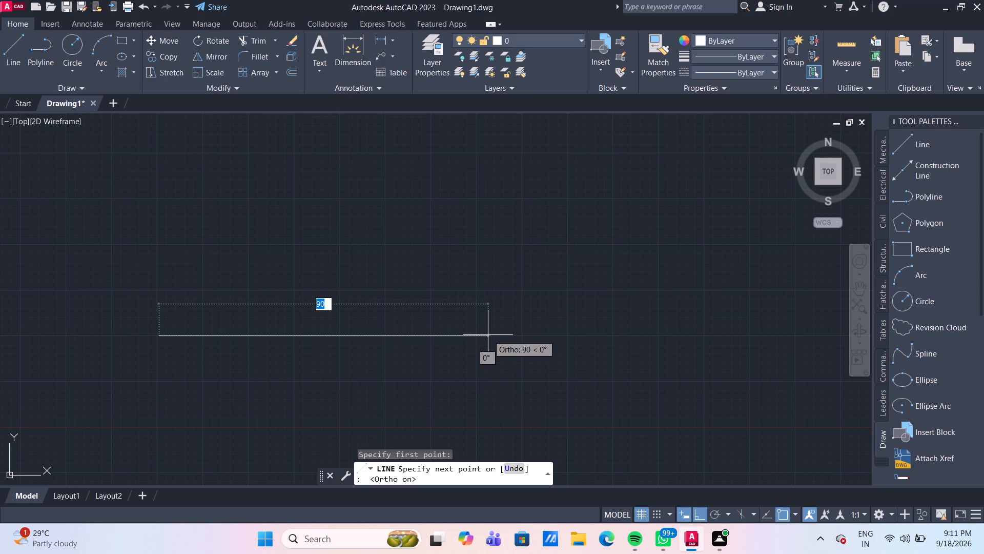
type("300")
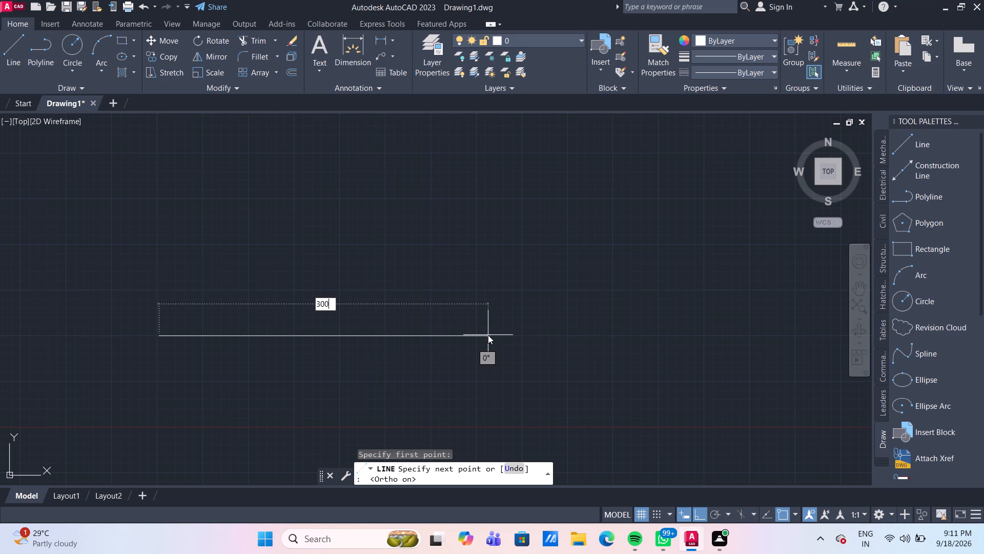
key("Return")
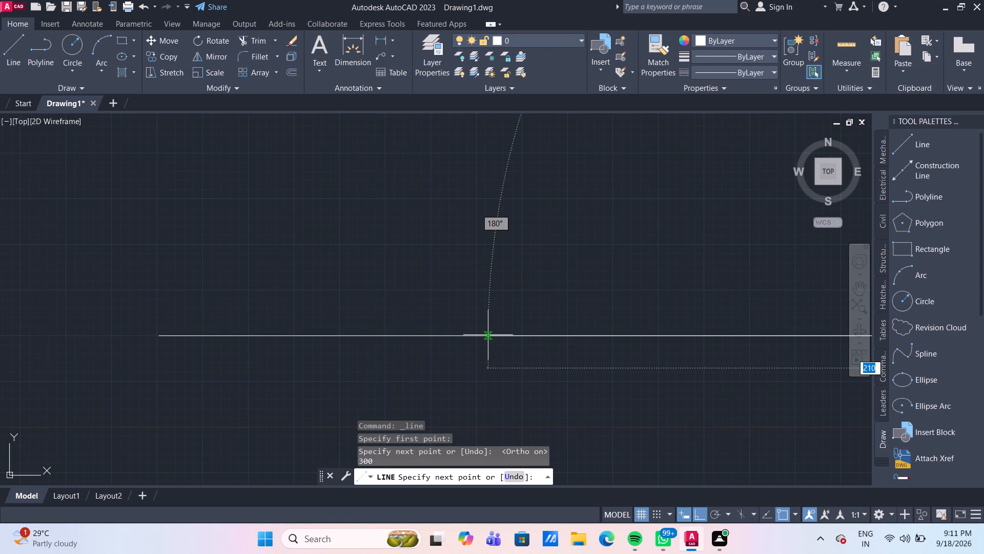
Complete the rectangle with a 350 mm vertical right edge, a 300 mm top edge and a left edge closing at the start point.
scroll(474, 336, "down", 3)
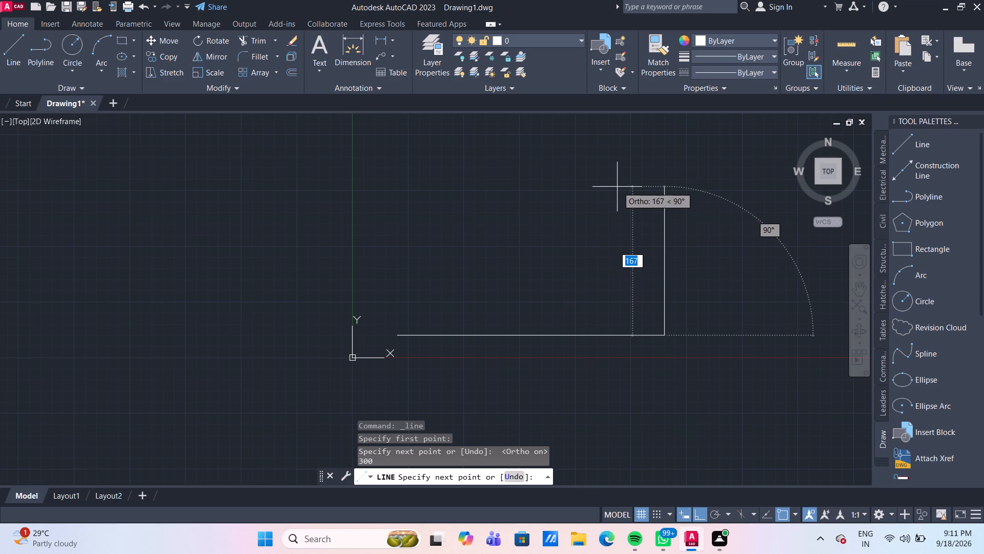
middle_click_drag(638, 165, 636, 185)
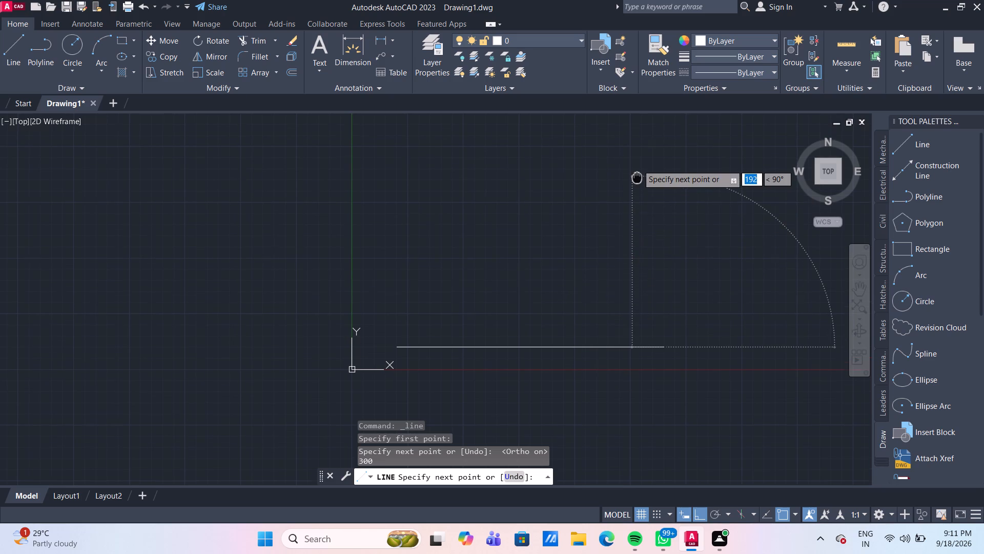
middle_click_drag(636, 185, 620, 249)
scroll(620, 249, "down", 1)
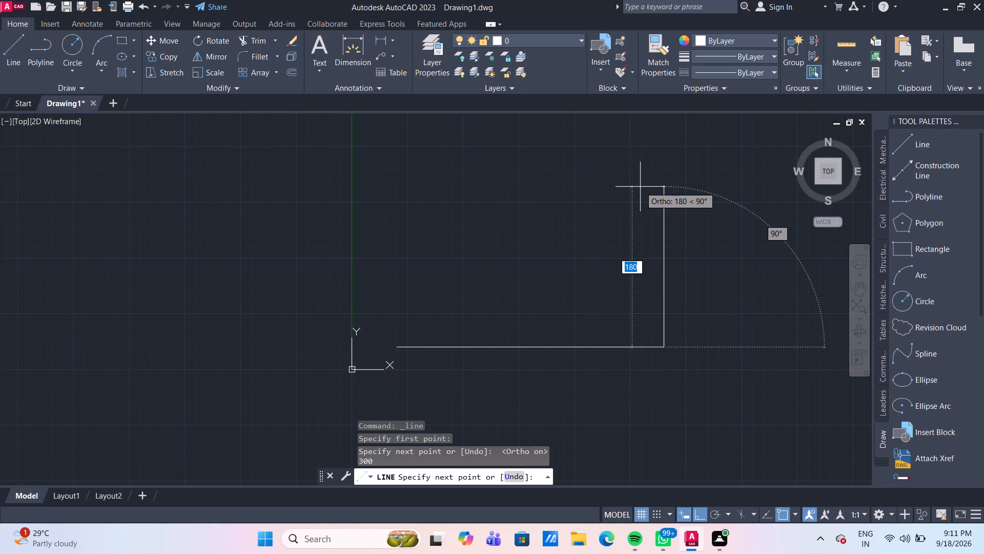
type("350")
key("Return")
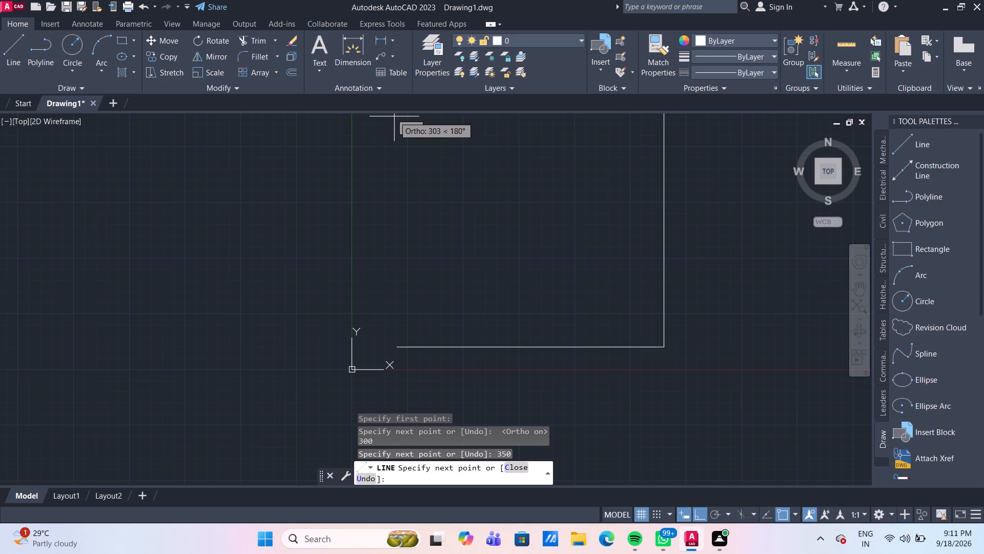
type("300")
key("Return")
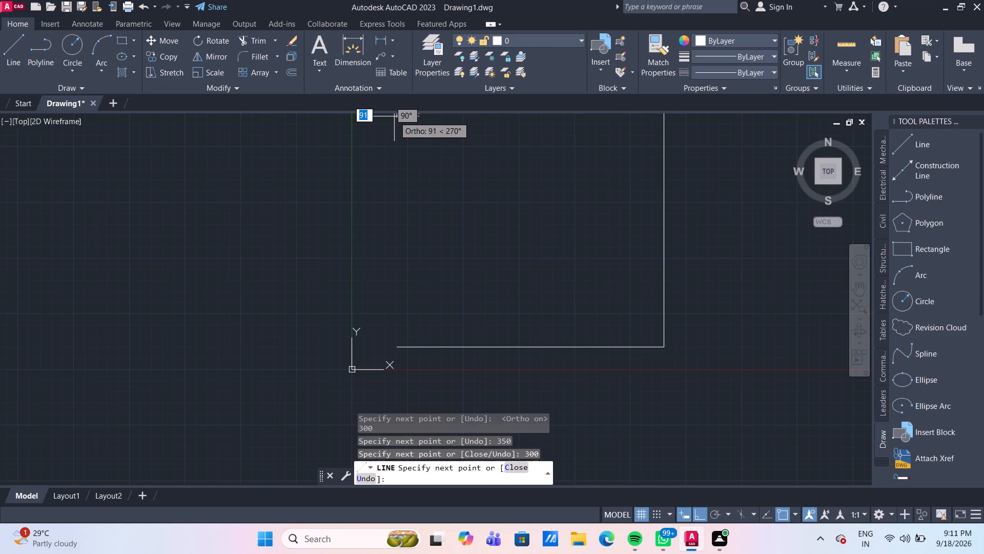
left_click(395, 346)
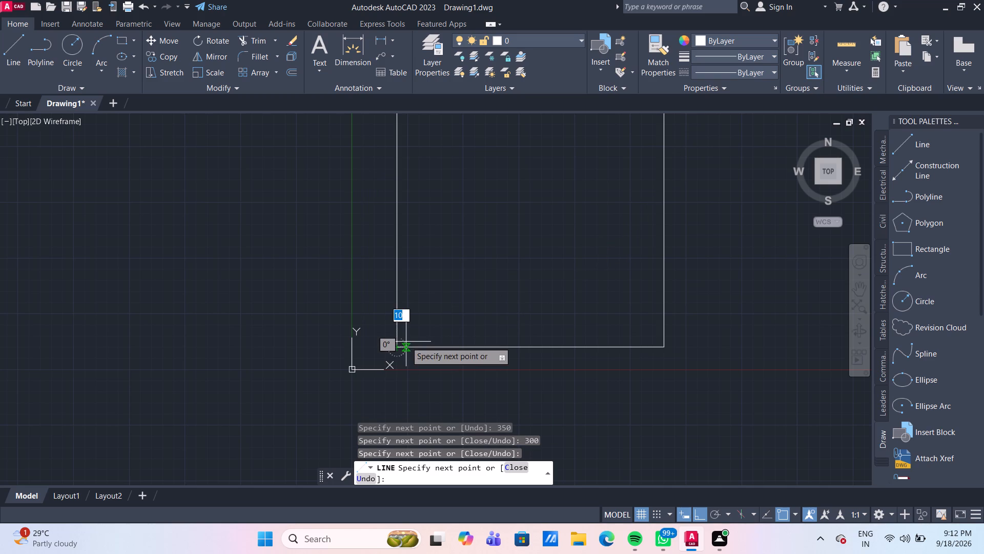
key("Escape")
Move the whole rectangle horizontally to the right, farther away from the Y axis.
scroll(453, 313, "down", 2)
scroll(489, 298, "up", 1)
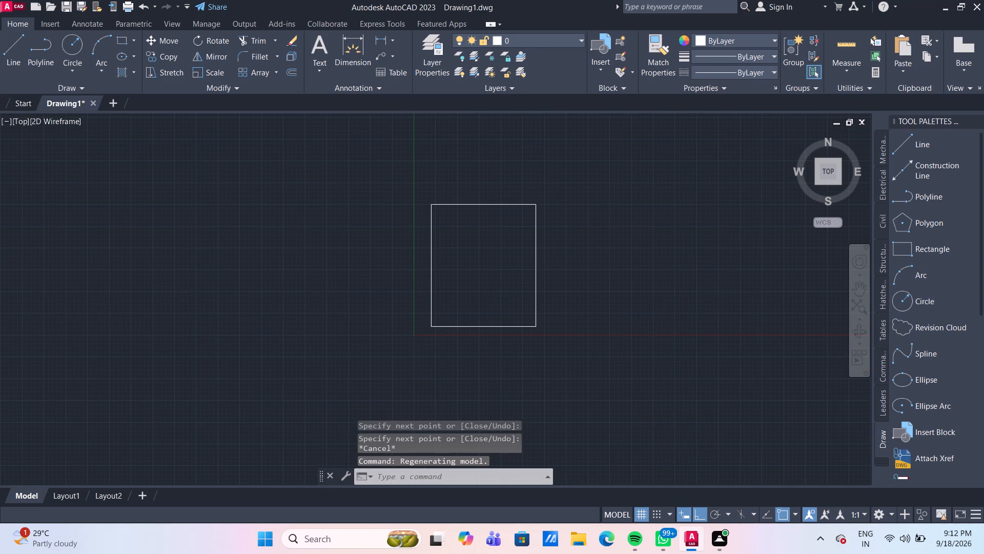
scroll(489, 298, "up", 1)
scroll(488, 298, "down", 2)
left_click_drag(551, 348, 532, 319)
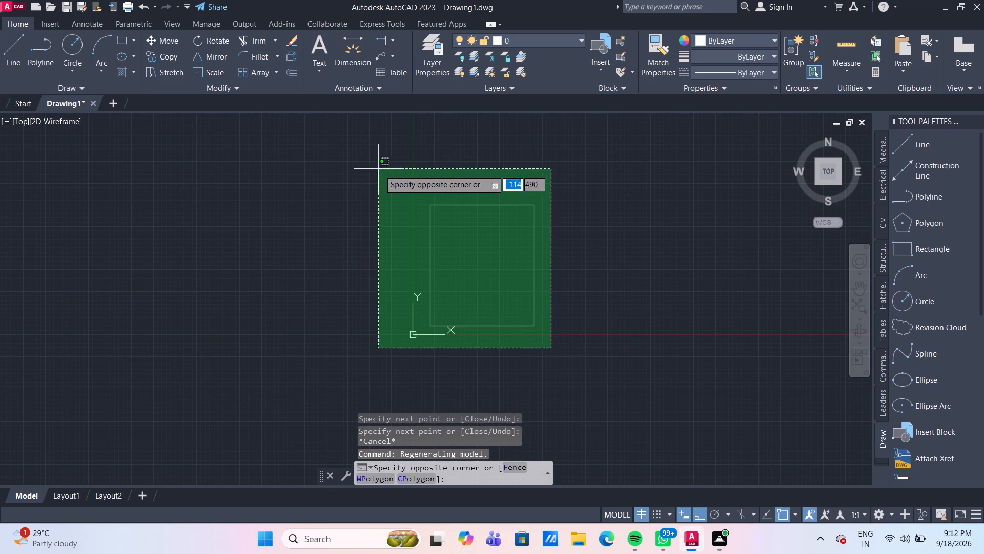
left_click(380, 170)
key("m")
key("Return")
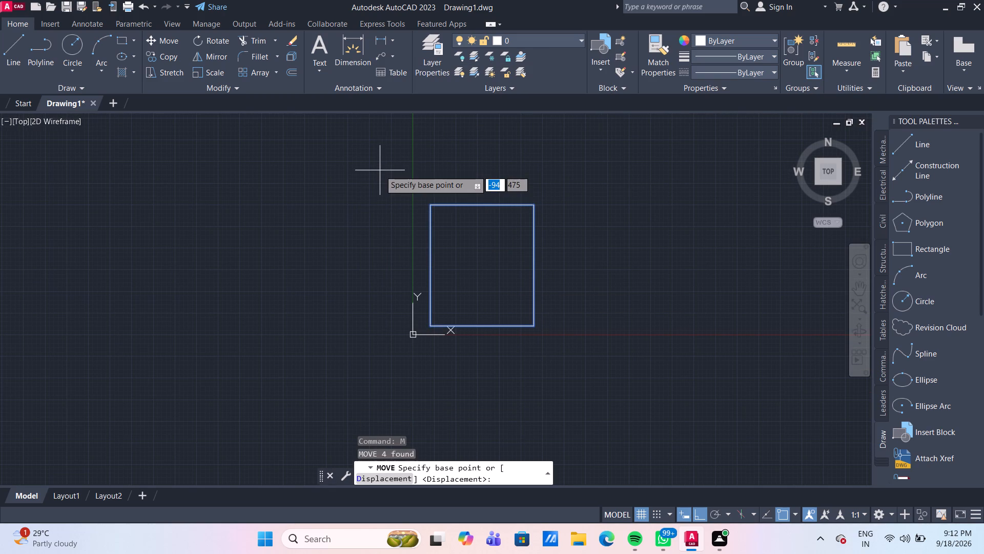
left_click(380, 170)
left_click(469, 162)
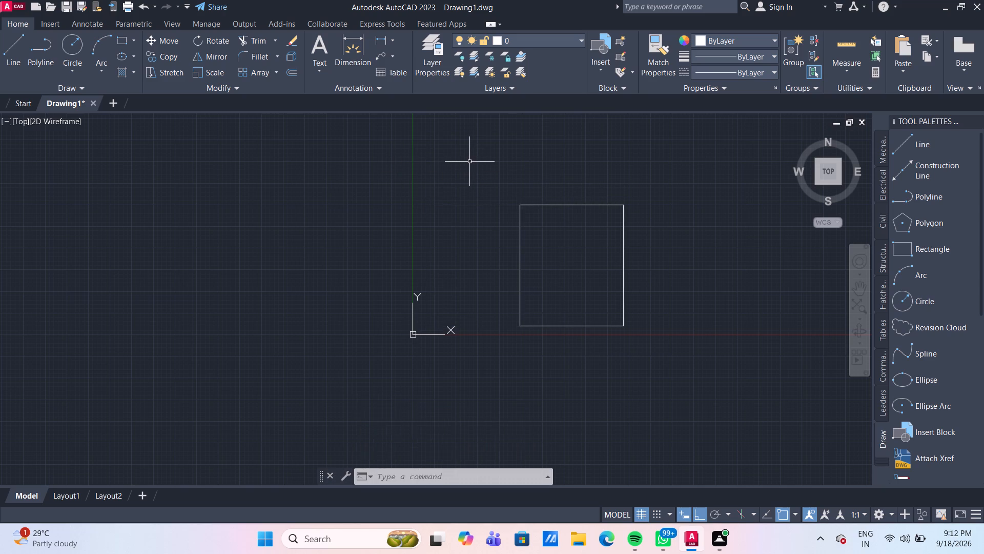
Offset the rectangle's bottom edge 60 mm upward into the rectangle.
scroll(579, 258, "up", 1)
middle_click_drag(579, 258, 517, 255)
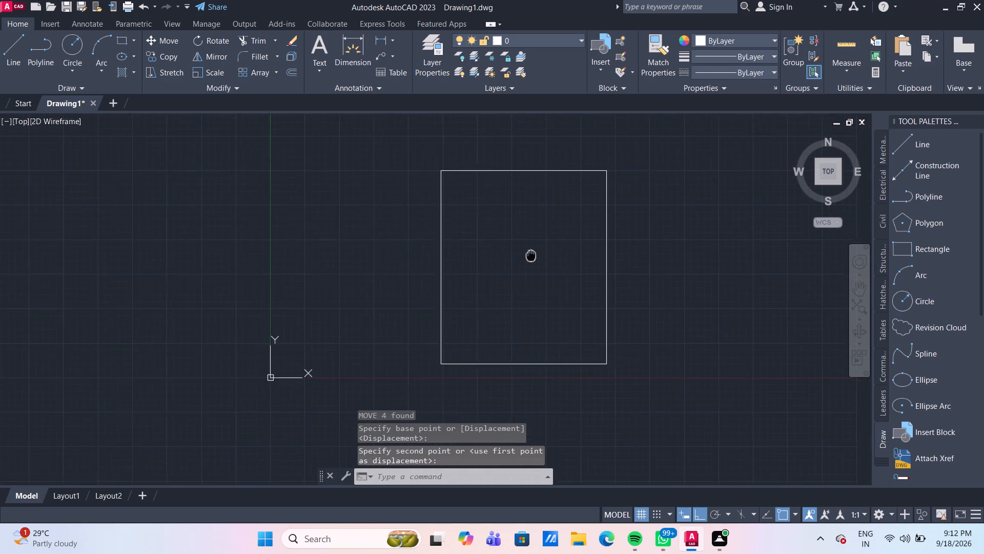
middle_click_drag(517, 255, 432, 248)
scroll(433, 275, "up", 1)
scroll(433, 275, "down", 1)
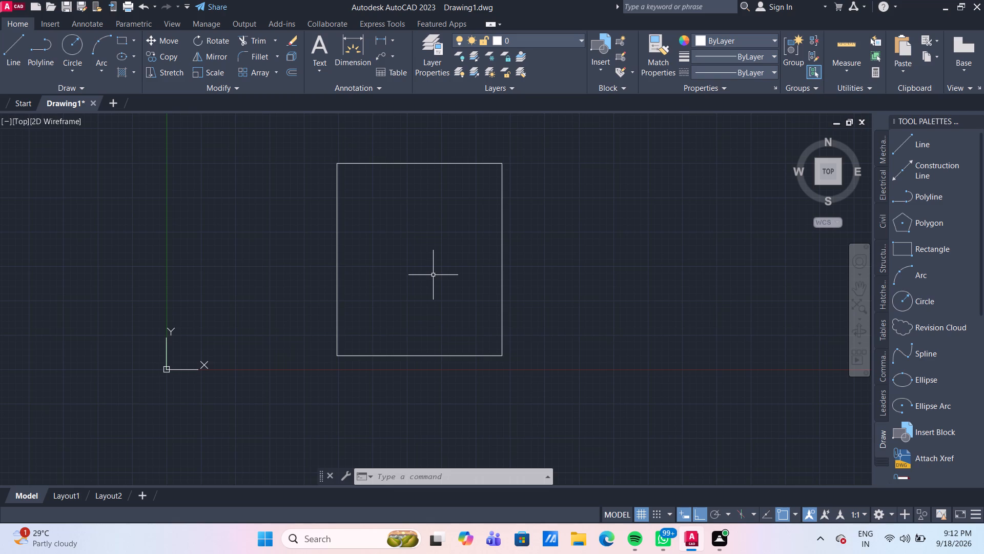
key("o")
key("Return")
key("Return")
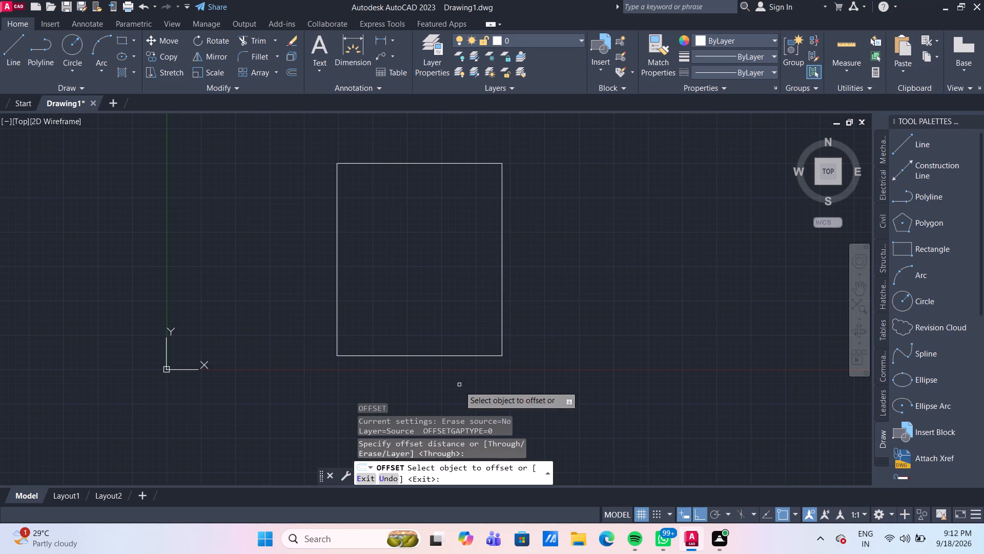
left_click(454, 356)
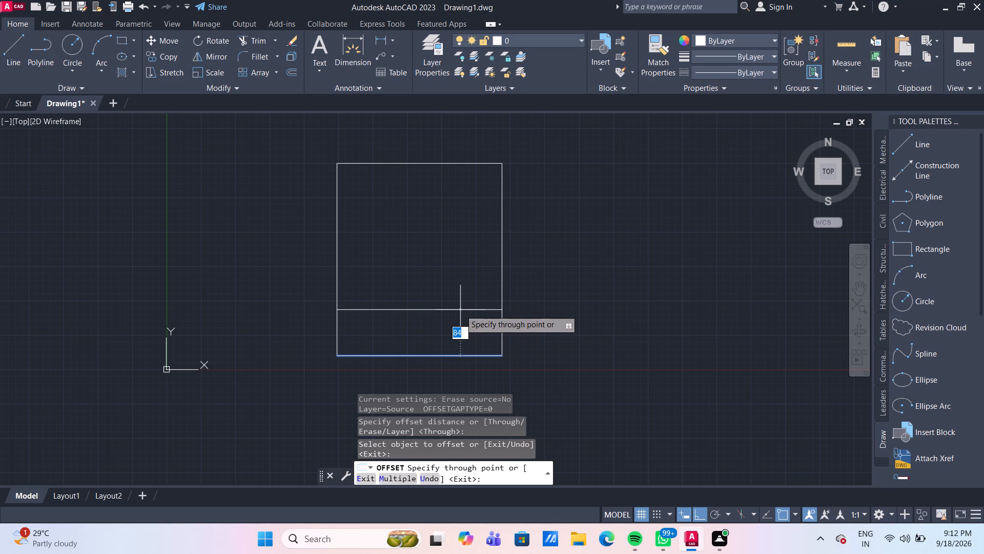
type("60")
key("Return")
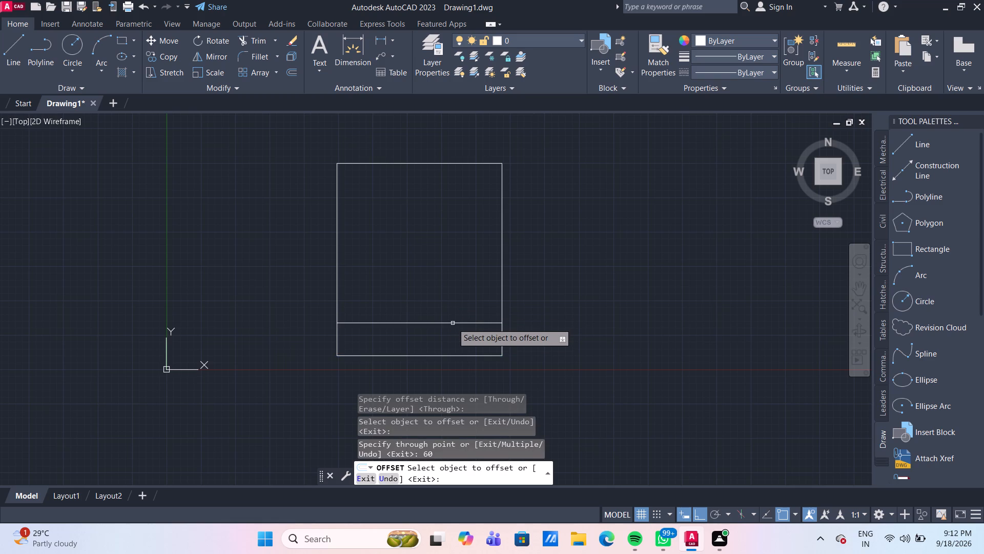
Delete the horizontal line that was offset 60 mm above the rectangle's bottom edge.
left_click(453, 323)
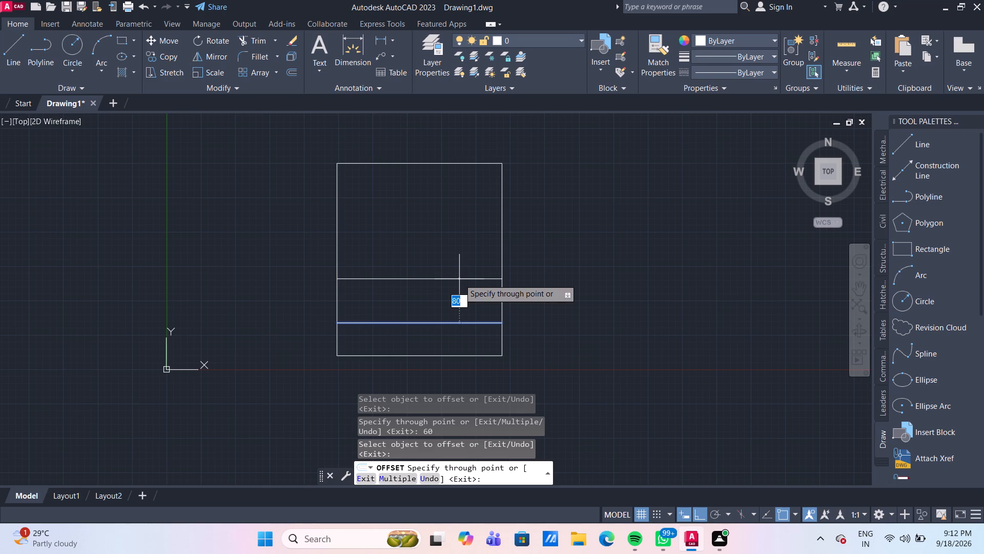
key("Escape")
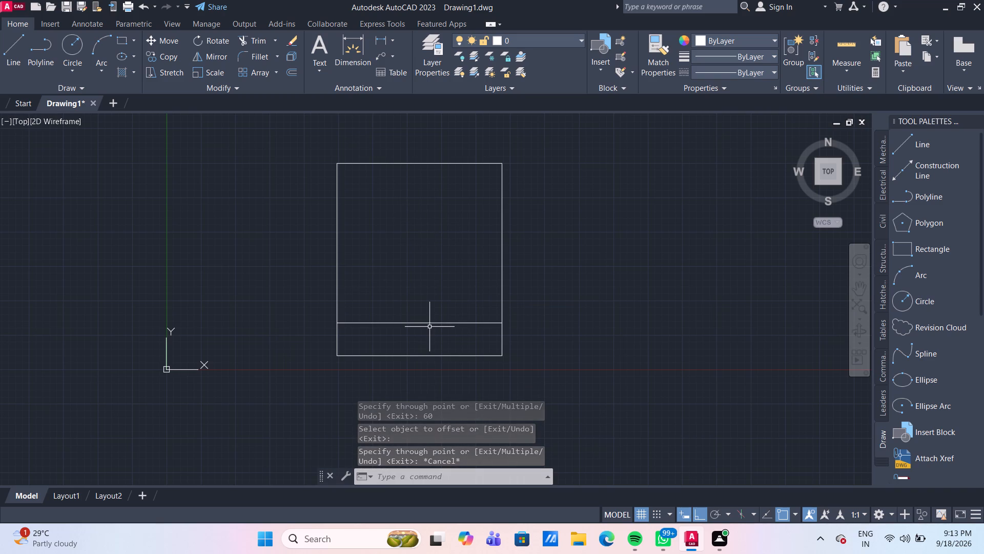
left_click(429, 326)
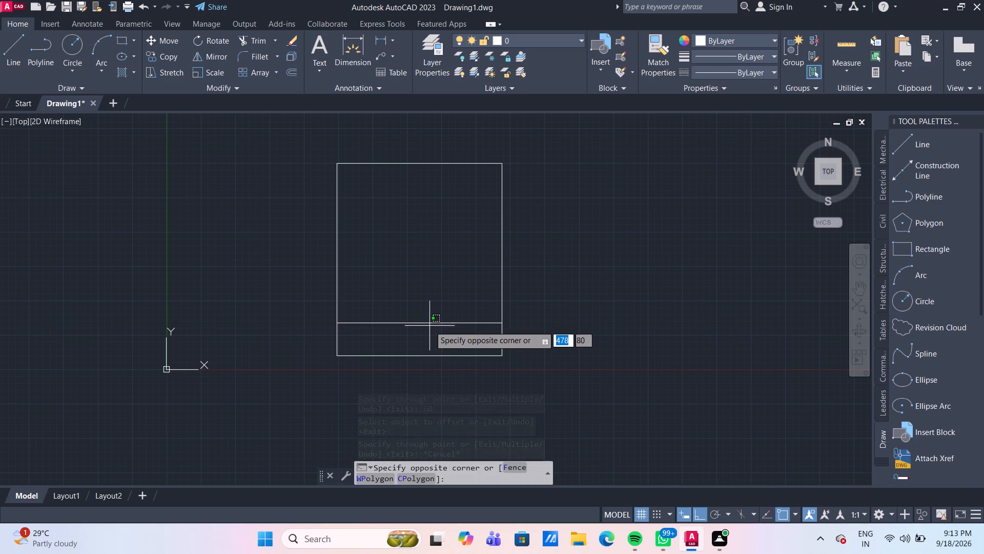
left_click(430, 321)
left_click(430, 324)
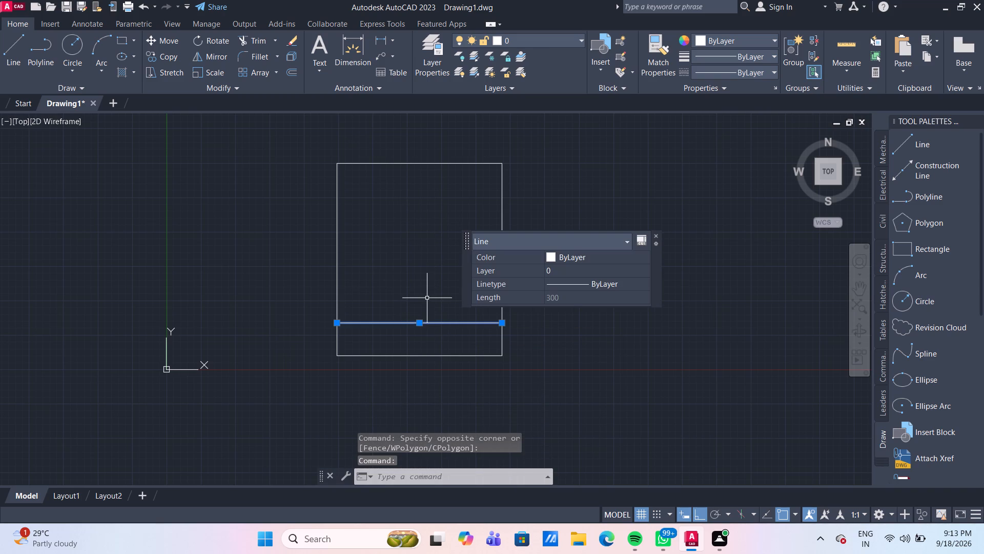
key("Delete")
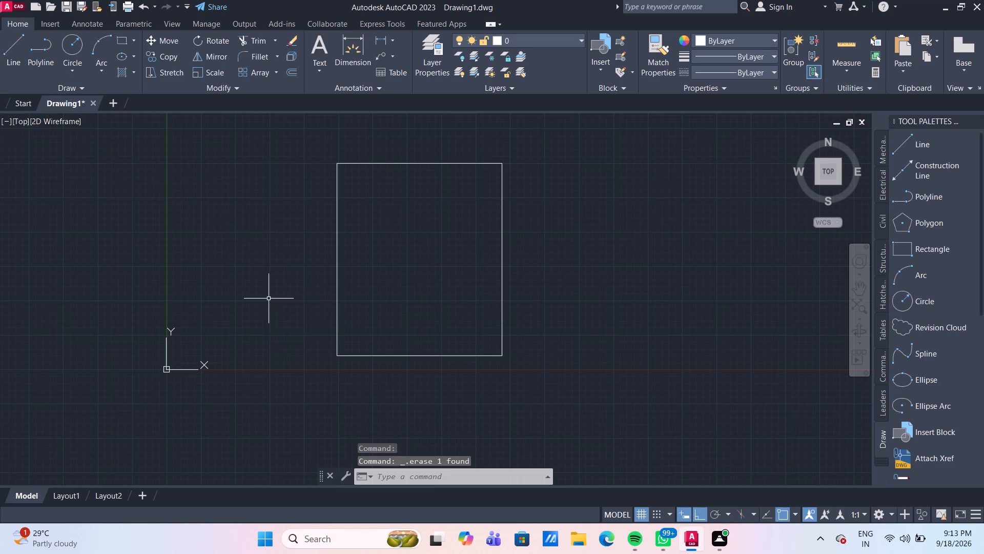
Offset the rectangle's bottom edge 50 mm upward and its top edge 50 mm downward, both into the rectangle.
key("o")
key("Return")
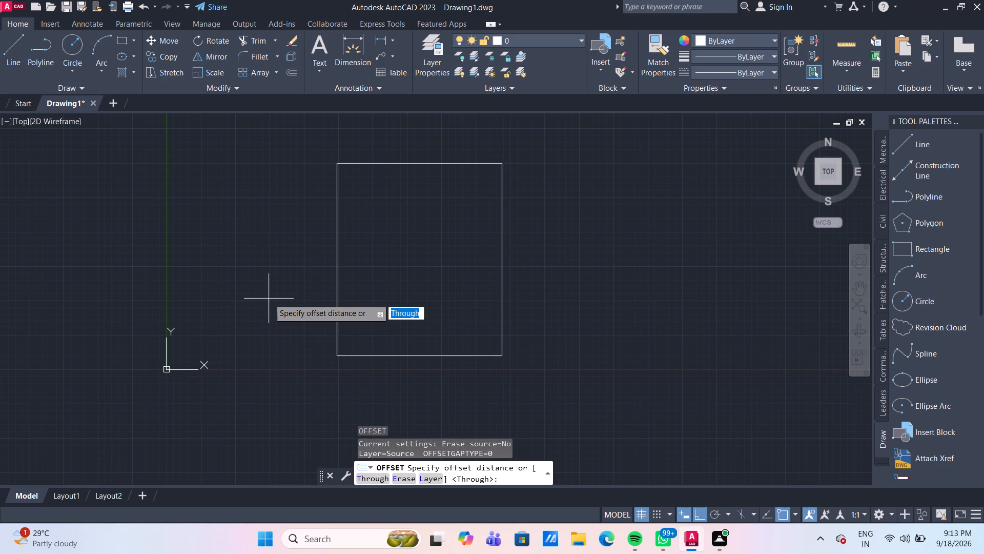
key("Return")
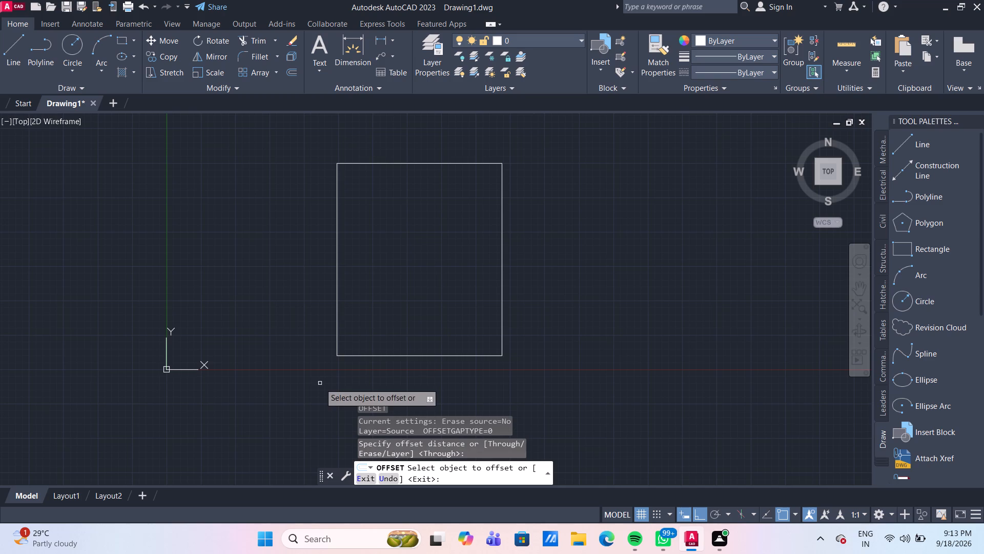
left_click(464, 355)
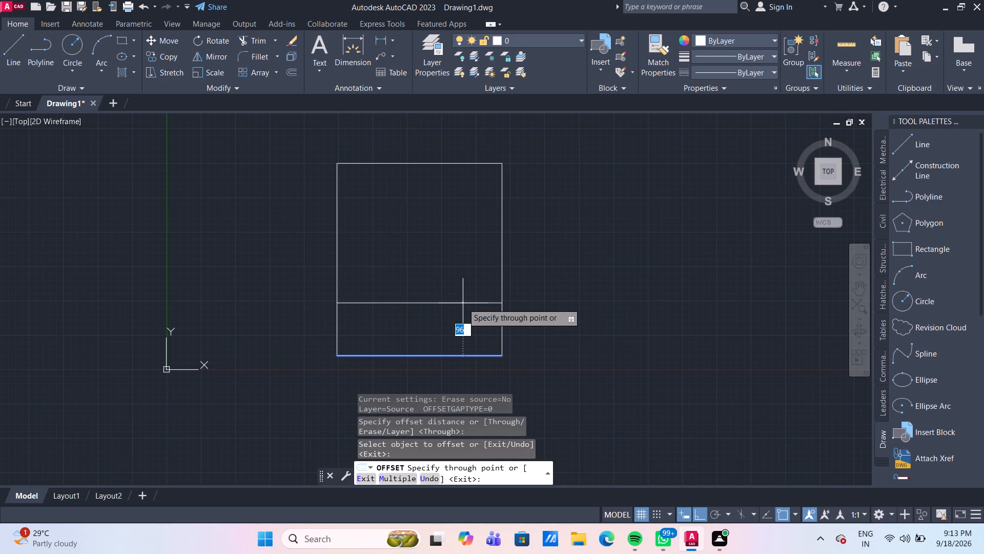
type("50")
key("Return")
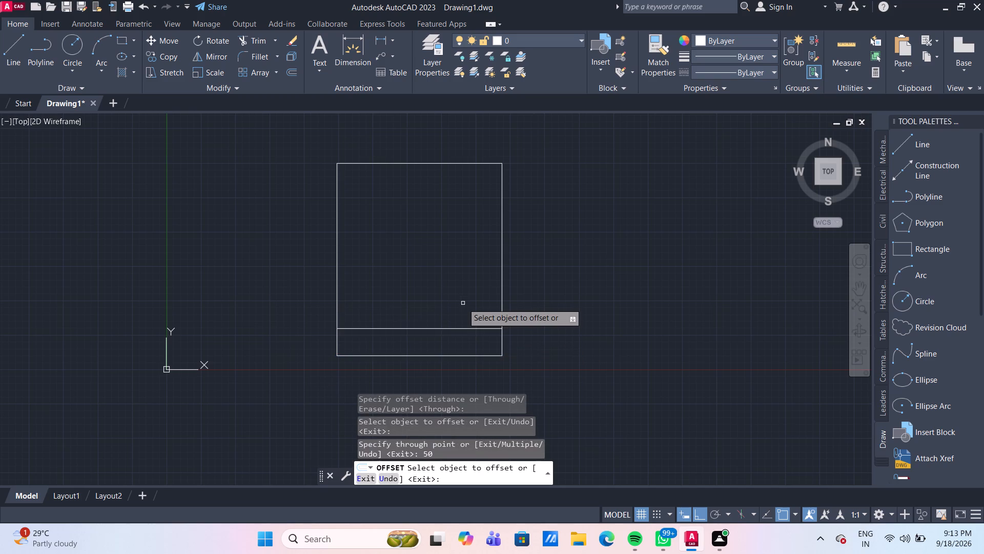
left_click(452, 163)
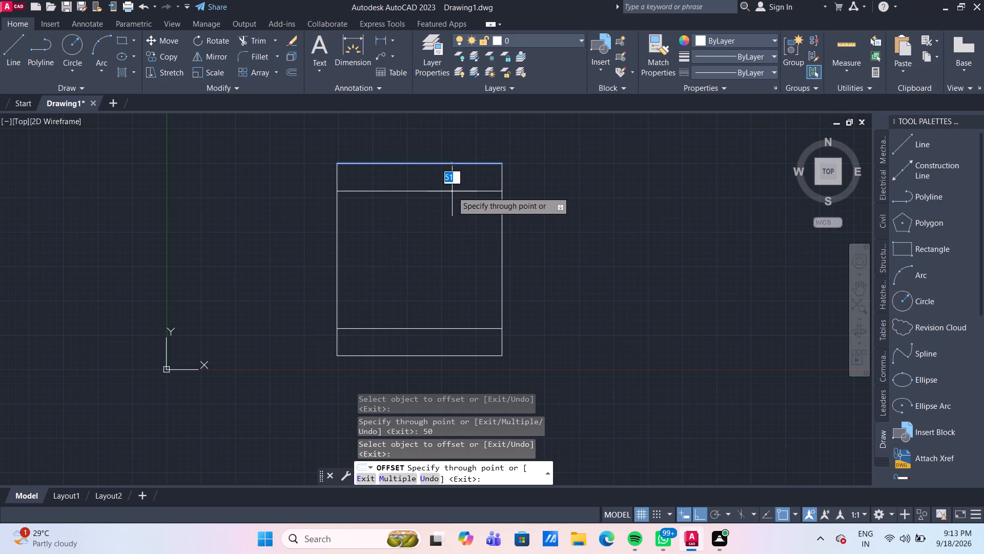
type("50")
key("Return")
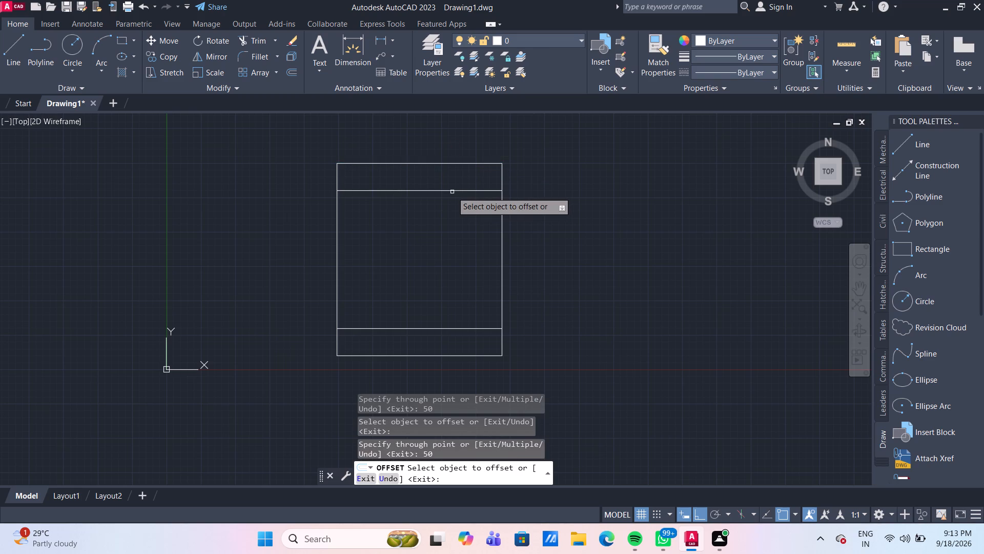
left_click(453, 191)
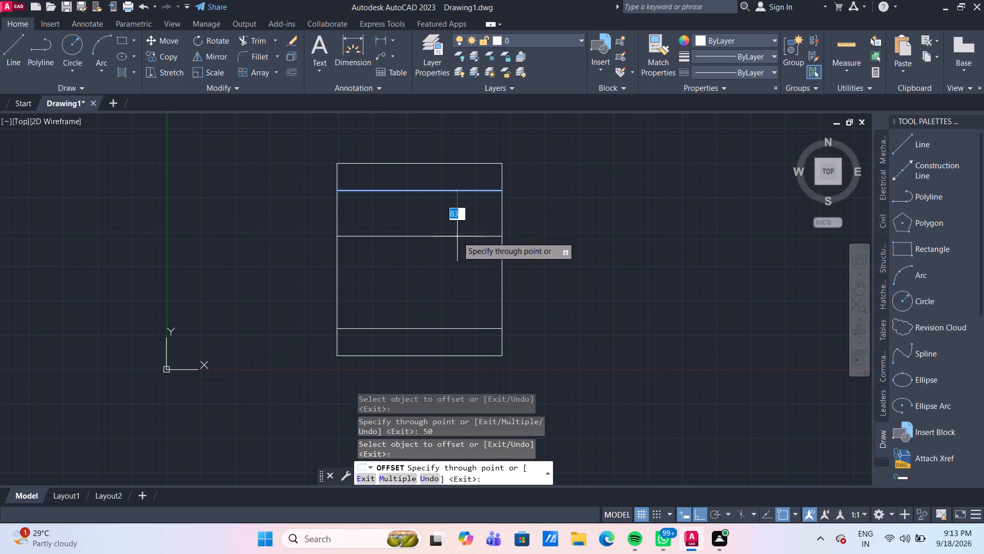
key("Escape")
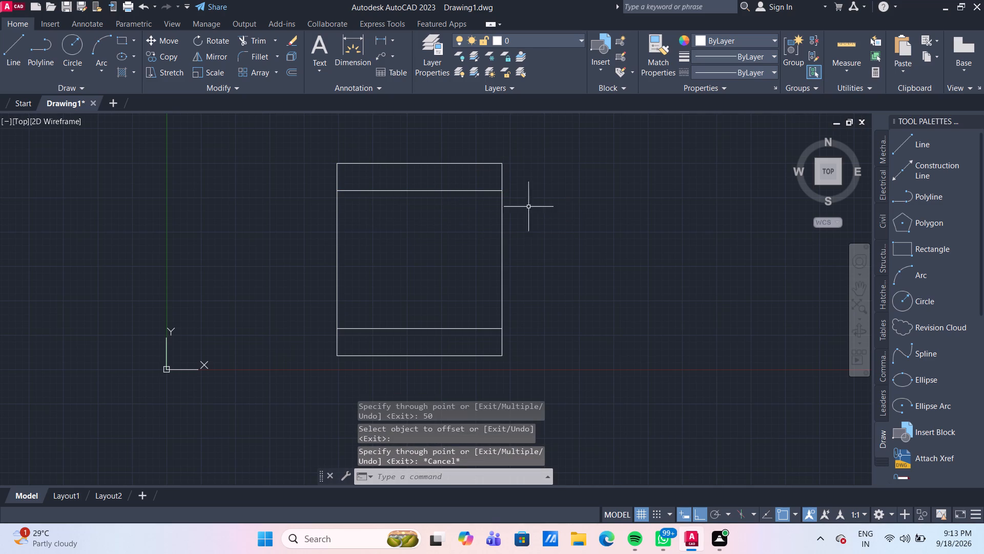
Check the distances around the rectangle and its inner lines with Quick measure.
left_click(853, 49)
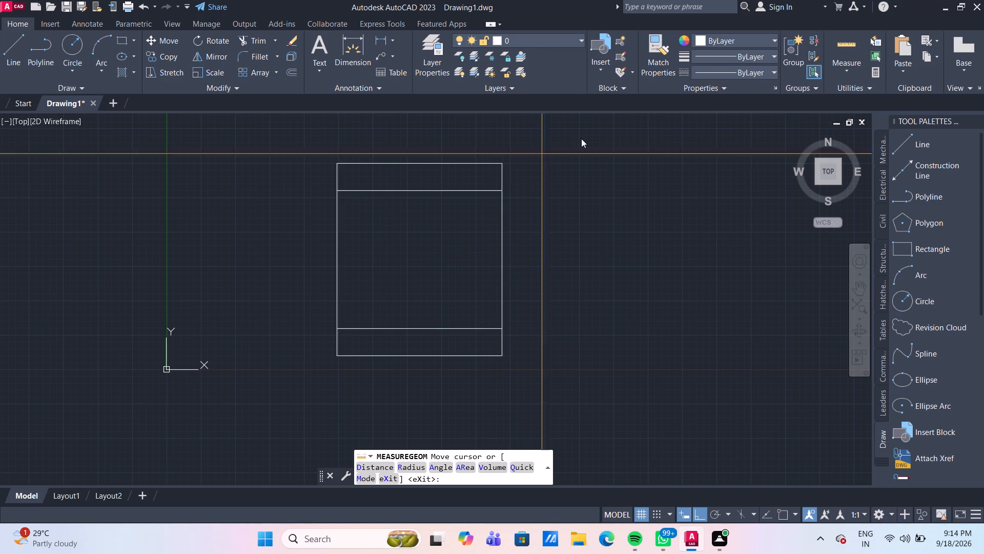
key("Escape")
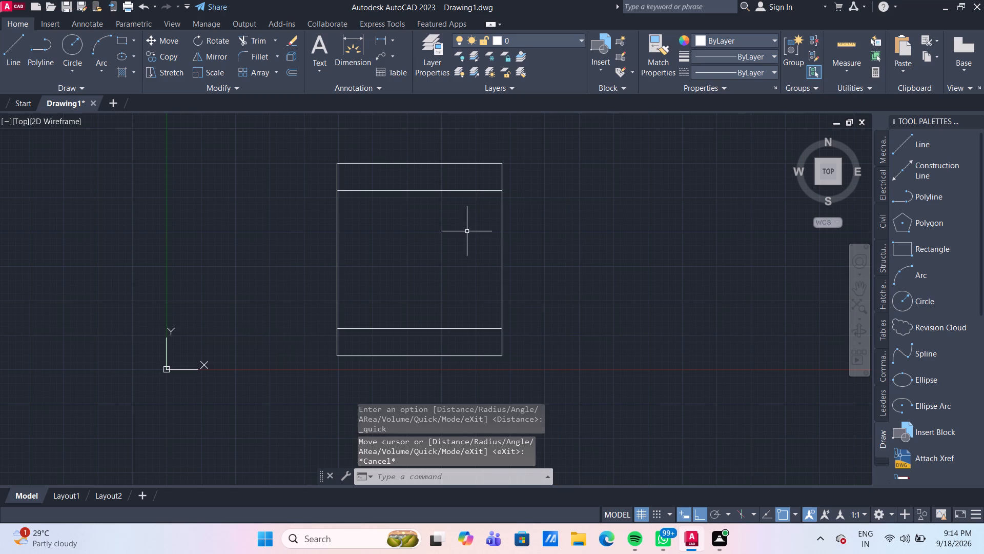
Start the Offset command for another dividing line.
key("o")
key("Return")
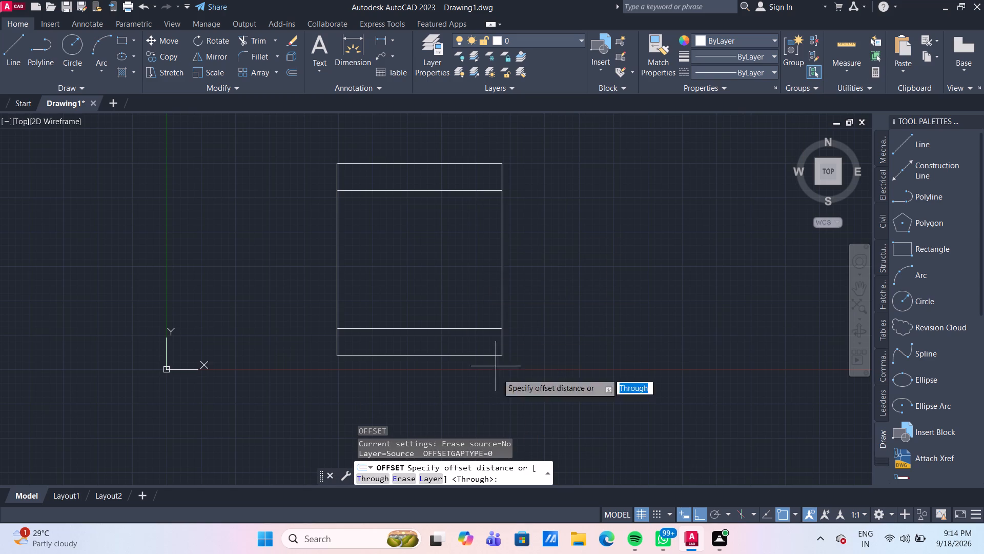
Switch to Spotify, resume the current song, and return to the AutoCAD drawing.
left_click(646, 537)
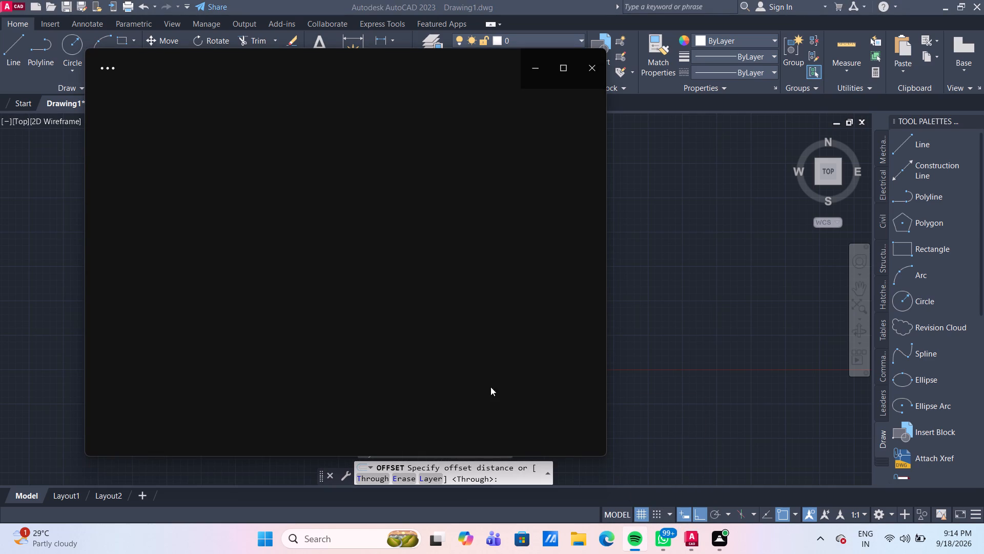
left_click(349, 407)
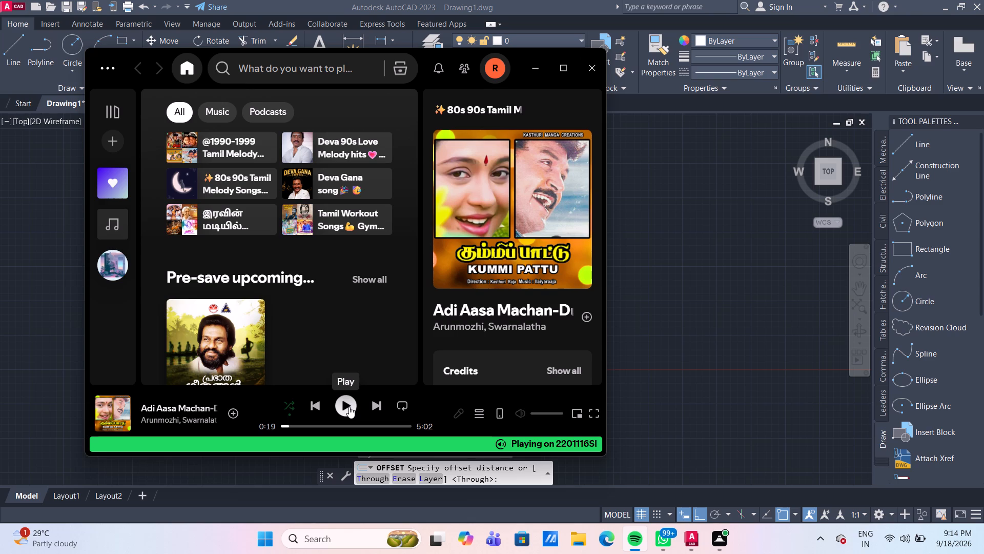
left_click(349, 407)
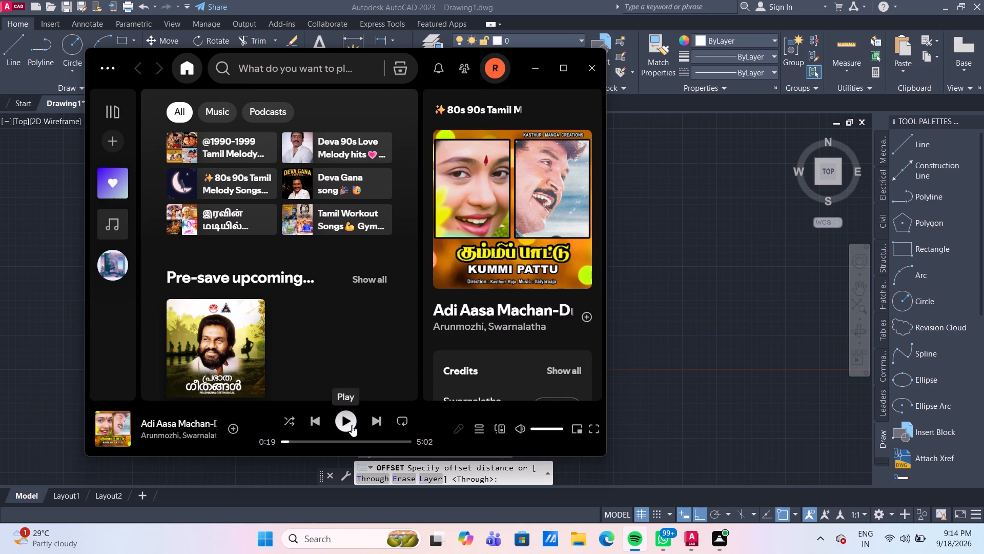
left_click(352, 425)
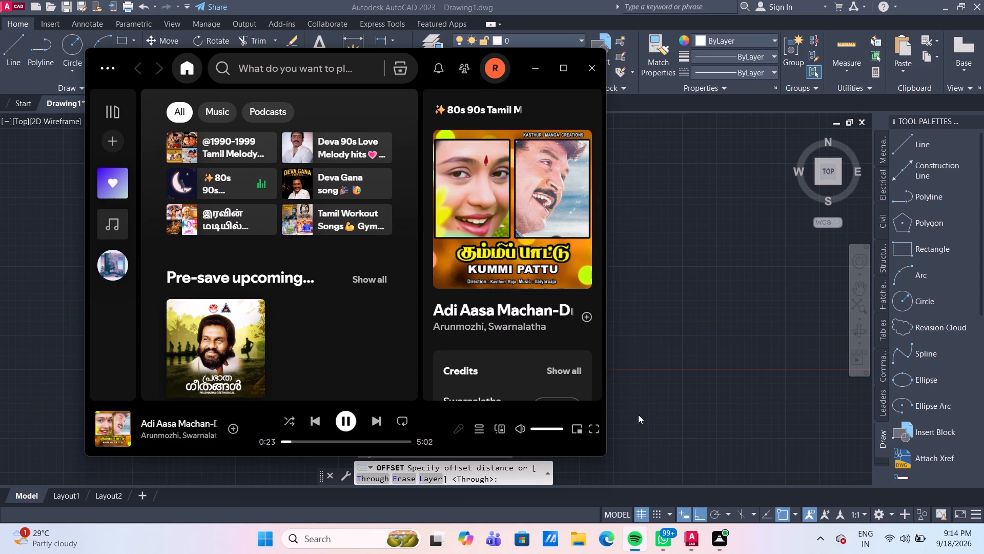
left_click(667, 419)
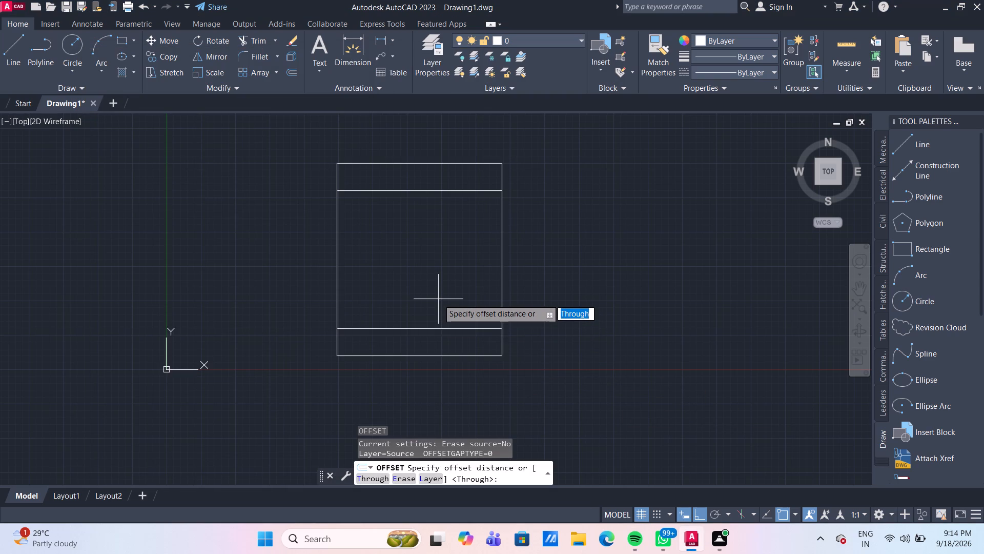
Offset the upper inner line 80 mm downward, and offset the resulting line another 70 mm downward.
key("Return")
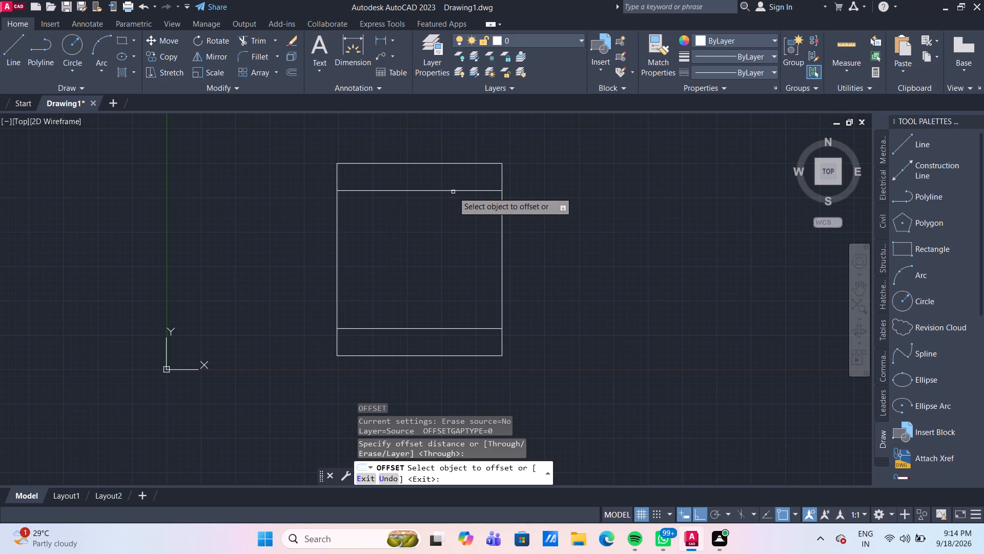
left_click(454, 191)
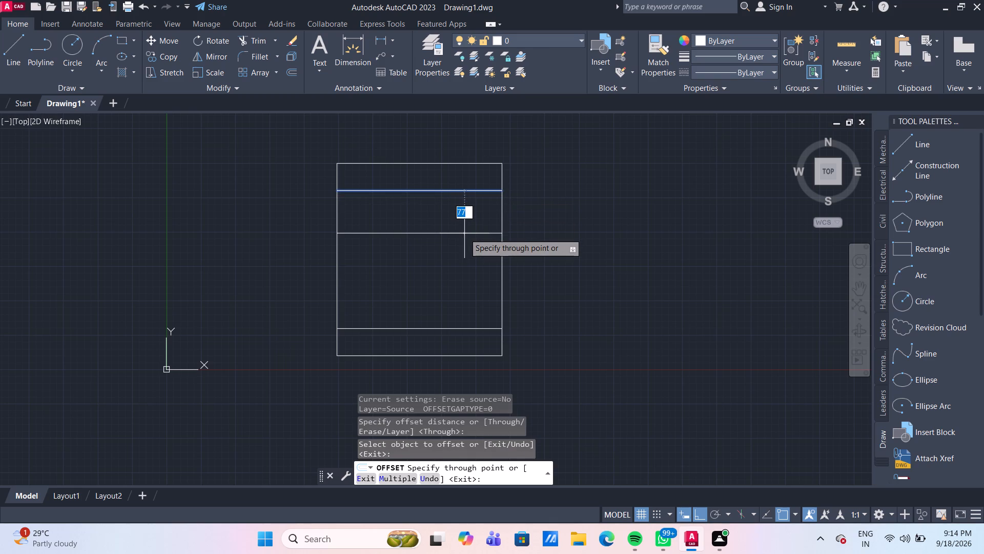
type("80")
key("Return")
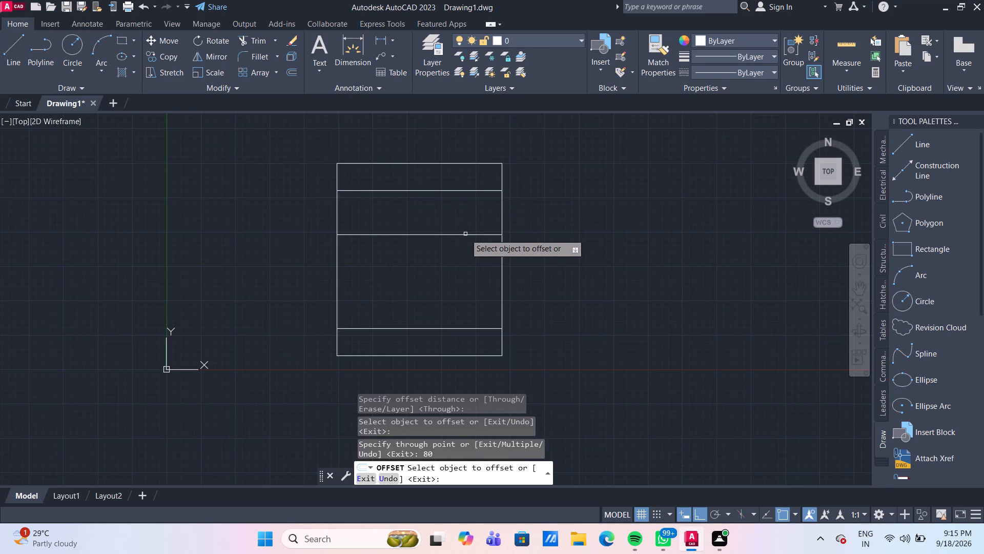
left_click(465, 234)
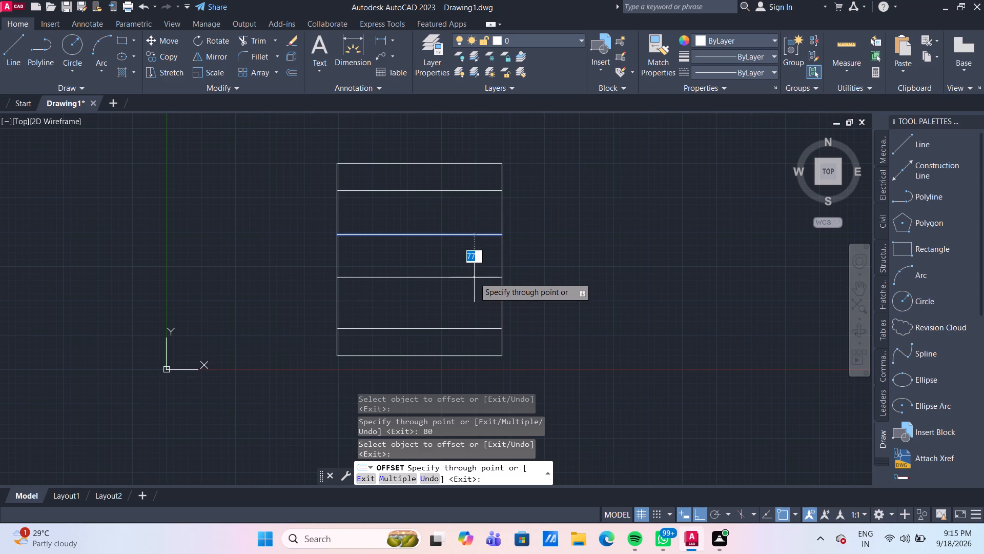
type("70")
key("Return")
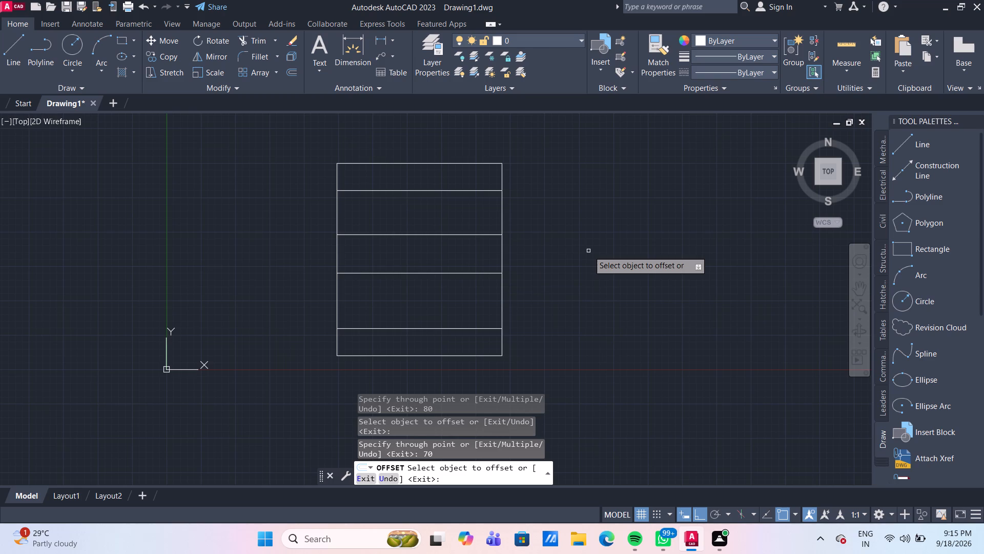
key("Escape")
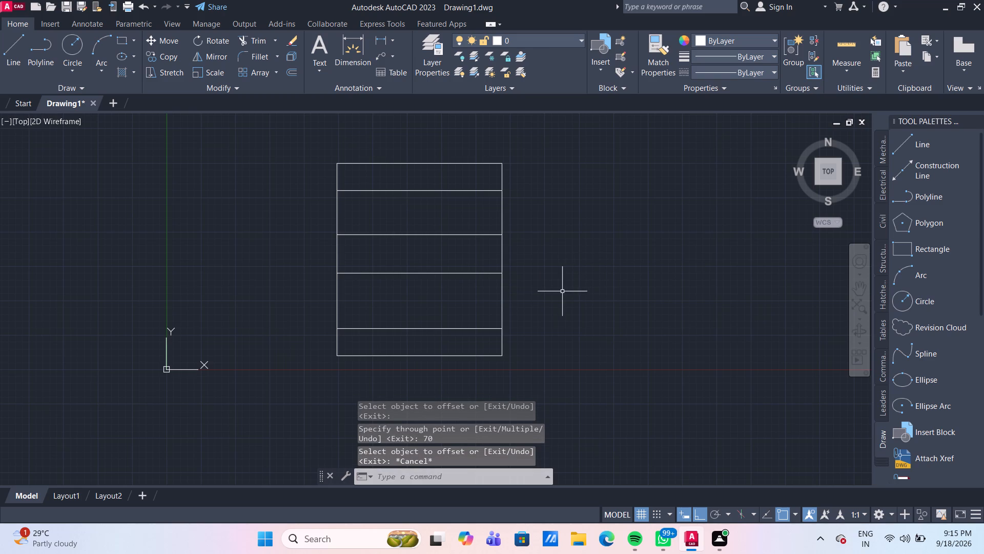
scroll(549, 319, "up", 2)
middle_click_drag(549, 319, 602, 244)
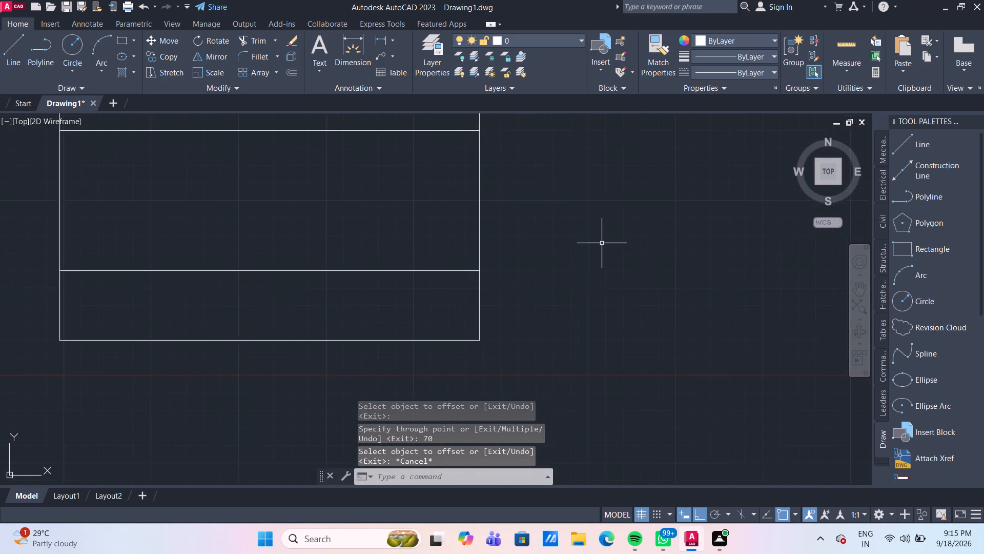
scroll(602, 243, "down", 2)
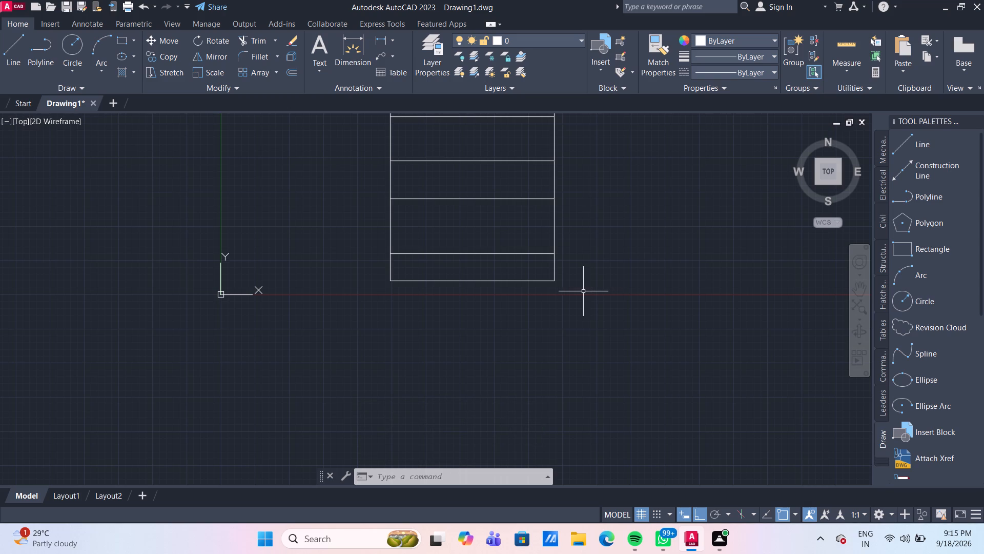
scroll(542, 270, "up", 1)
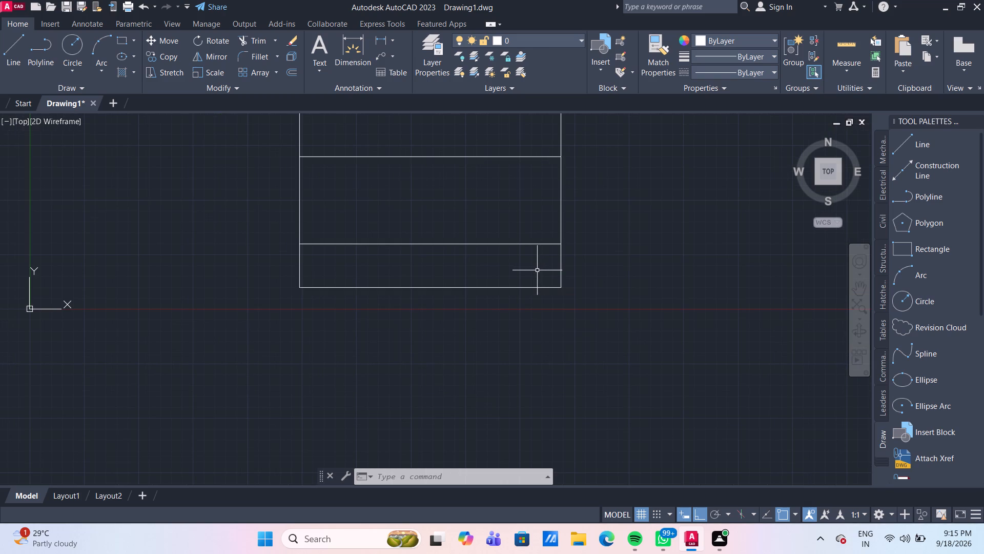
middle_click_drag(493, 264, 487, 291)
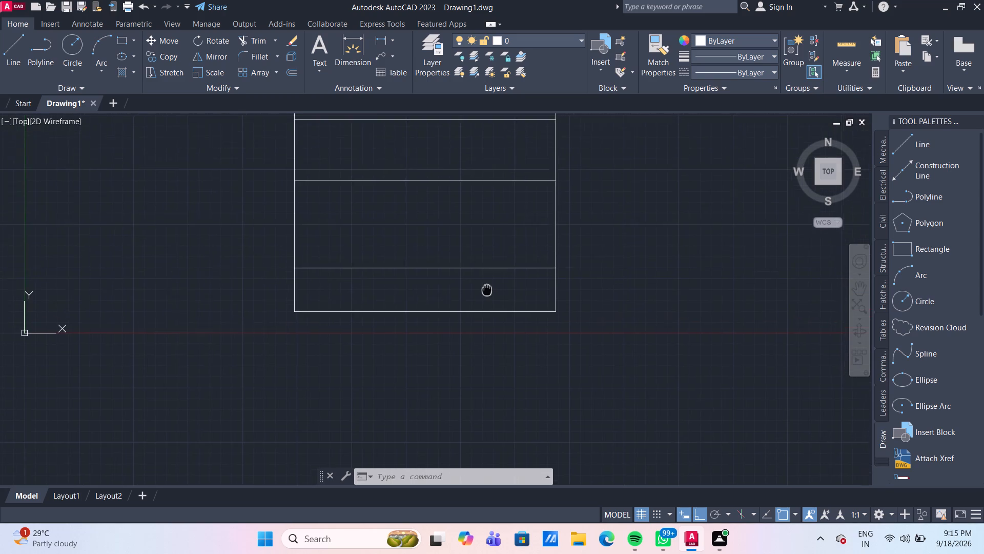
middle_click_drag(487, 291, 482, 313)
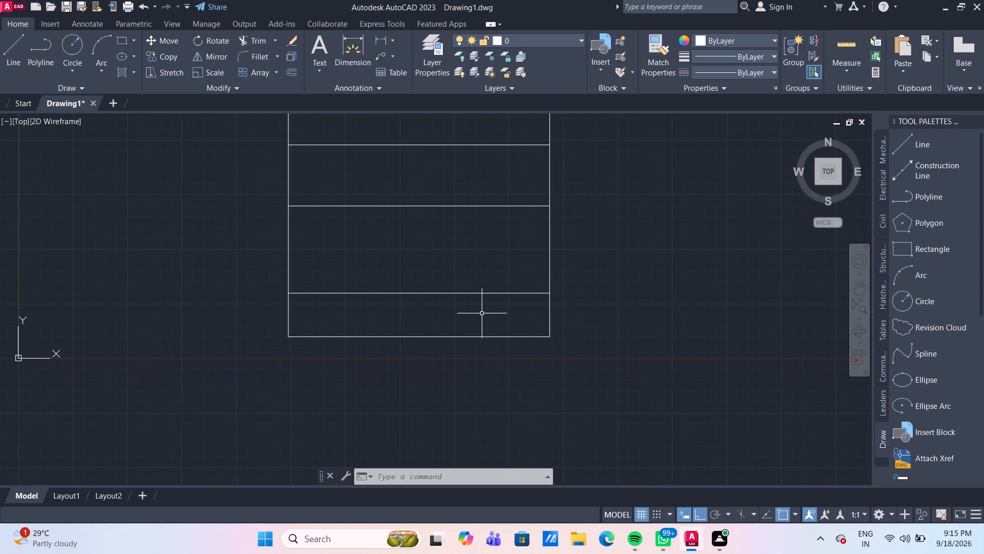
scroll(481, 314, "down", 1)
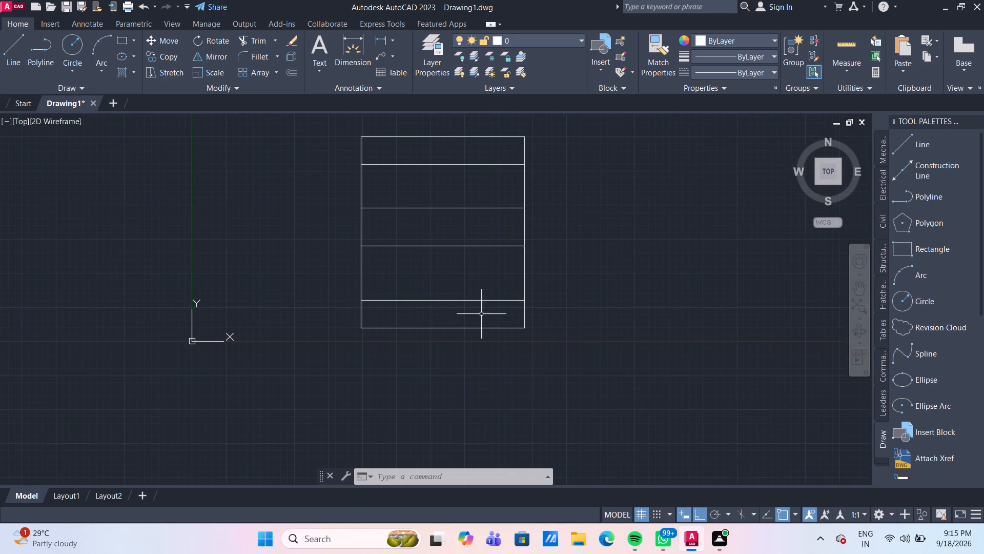
Offset the rectangle's left edge 50 mm to the right, and offset the resulting vertical line another 10 mm to the right.
key("o")
key("Return")
key("Return")
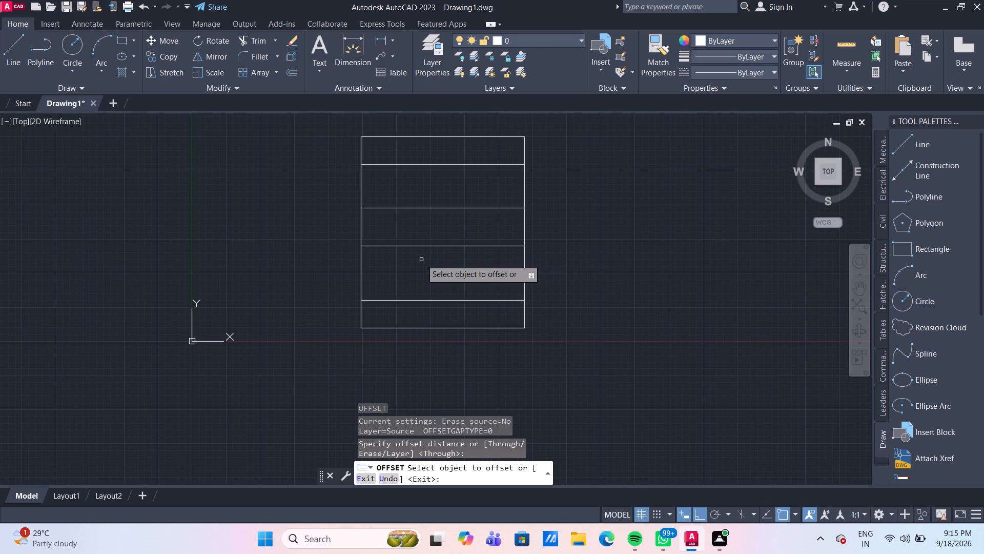
left_click(361, 272)
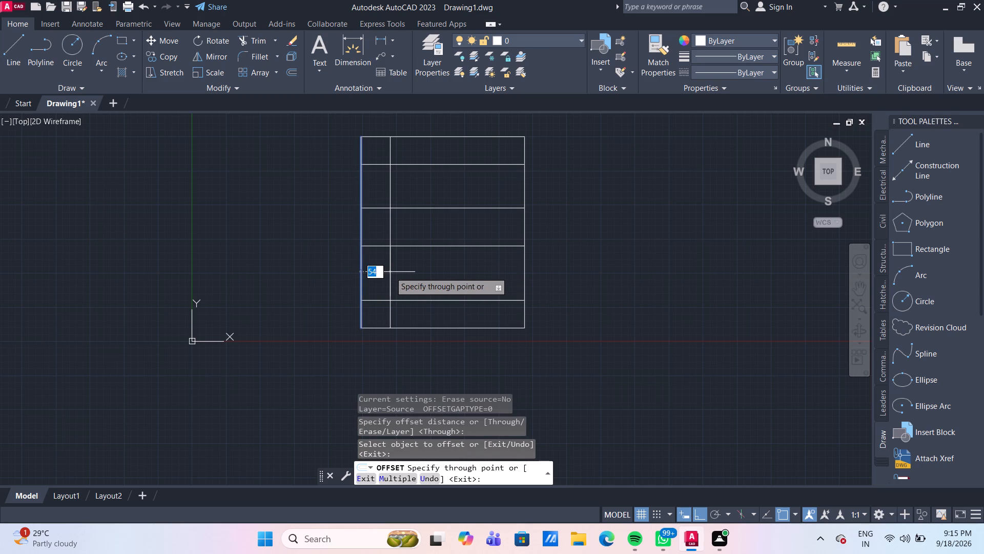
type("50")
key("Return")
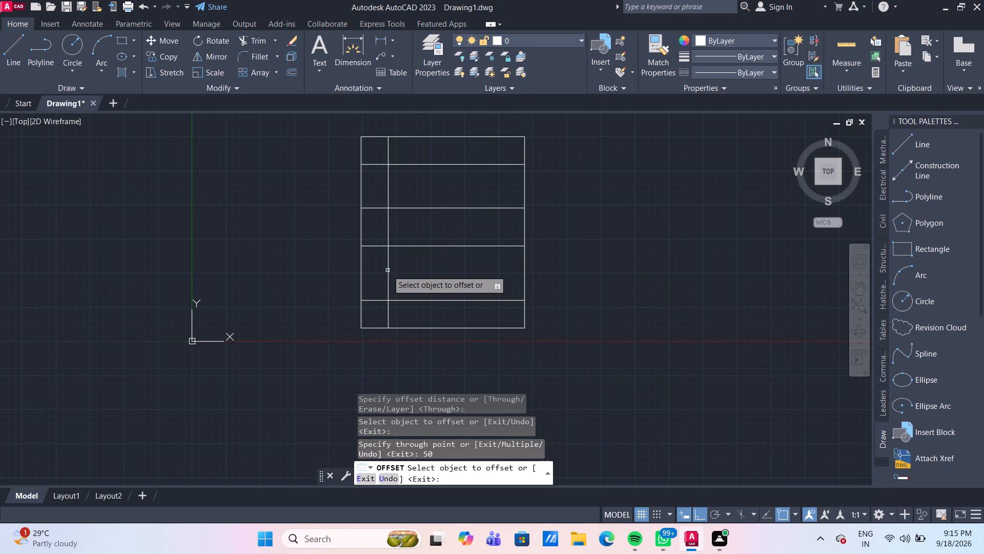
left_click(387, 270)
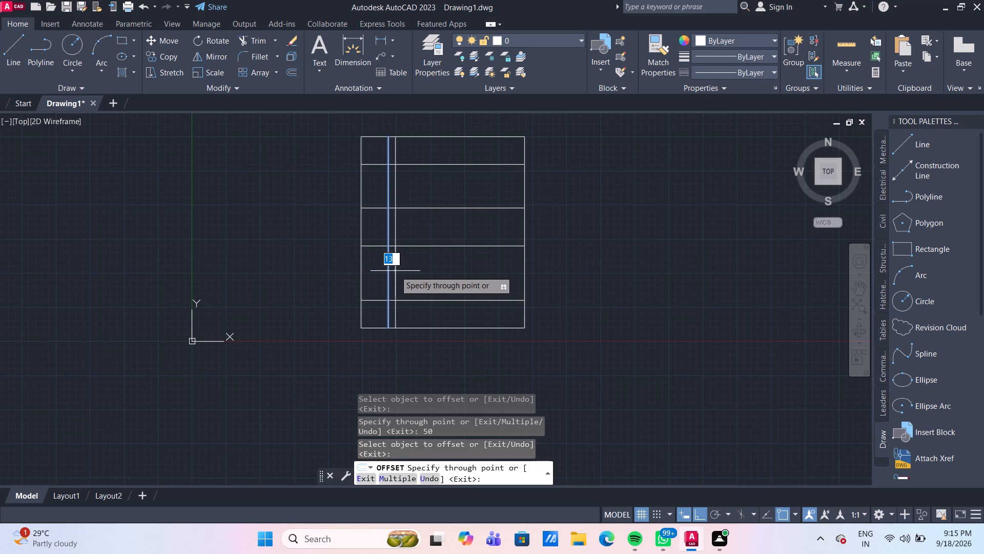
type("10")
key("Return")
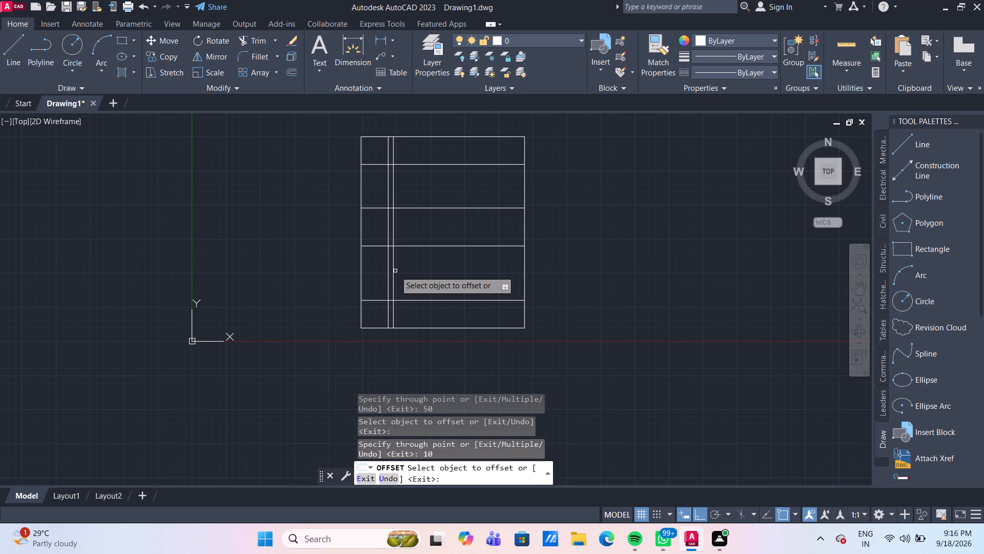
Offset the newest vertical line 75 mm to the right and end the Offset command.
left_click(394, 271)
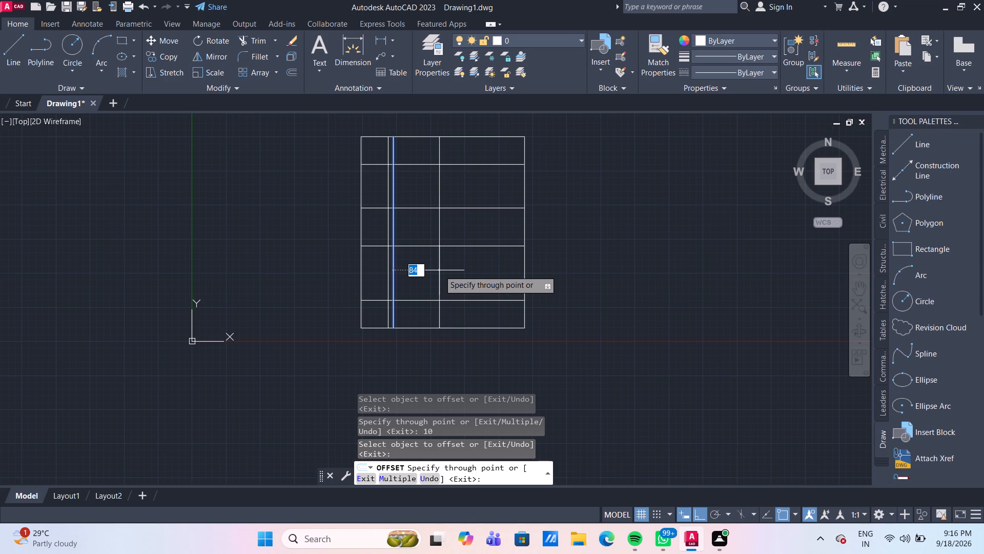
key("7")
key("5")
key("Return")
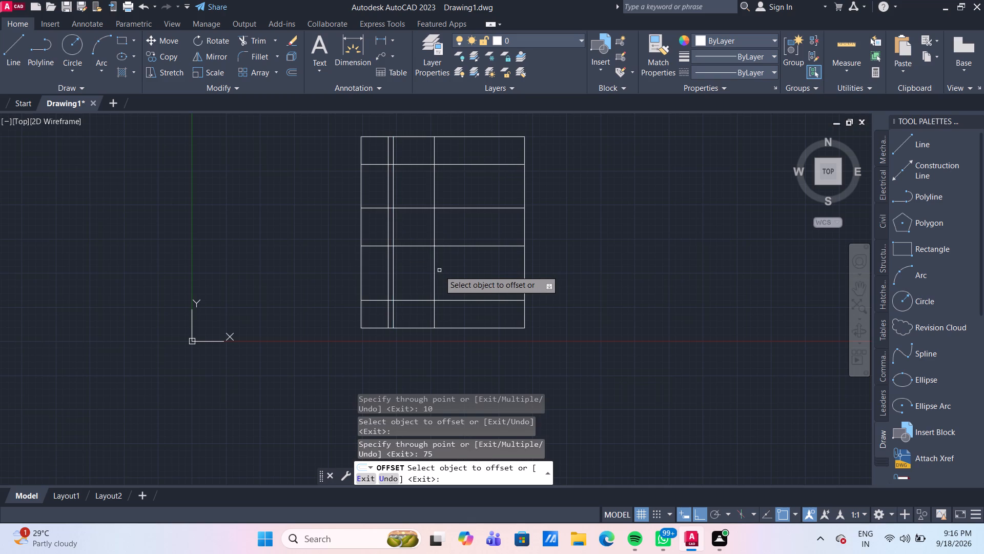
key("Escape")
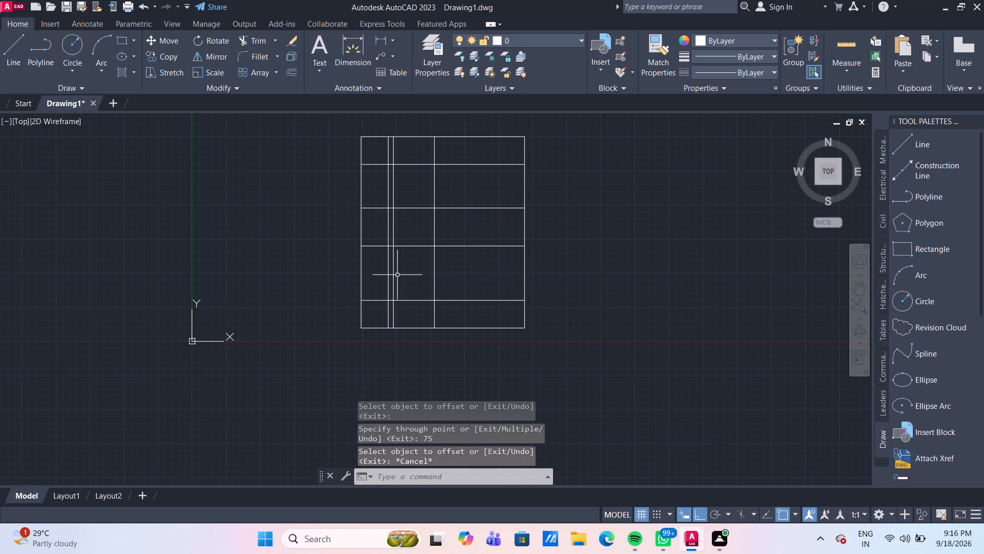
Delete the vertical line that lies 50 mm from the rectangle's left edge.
left_click(388, 275)
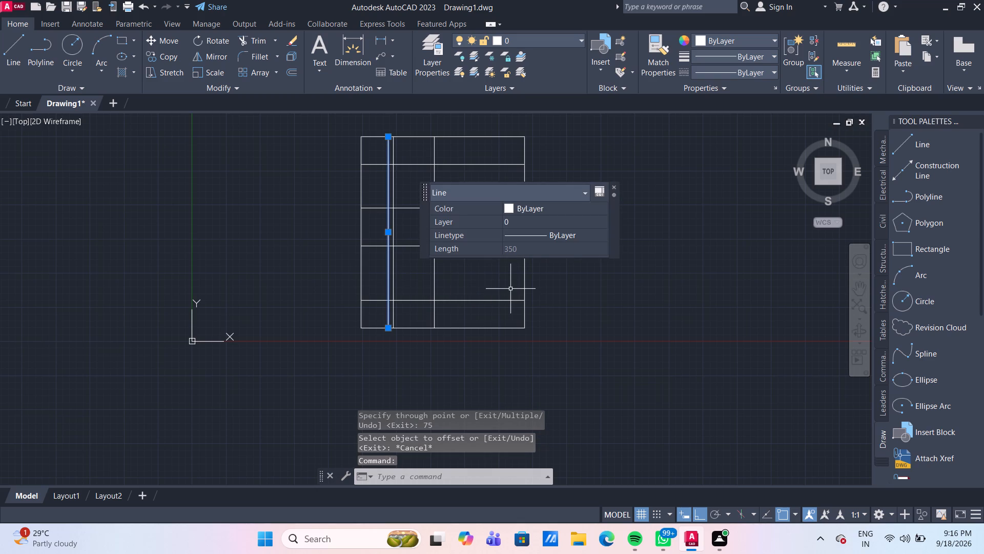
key("Delete")
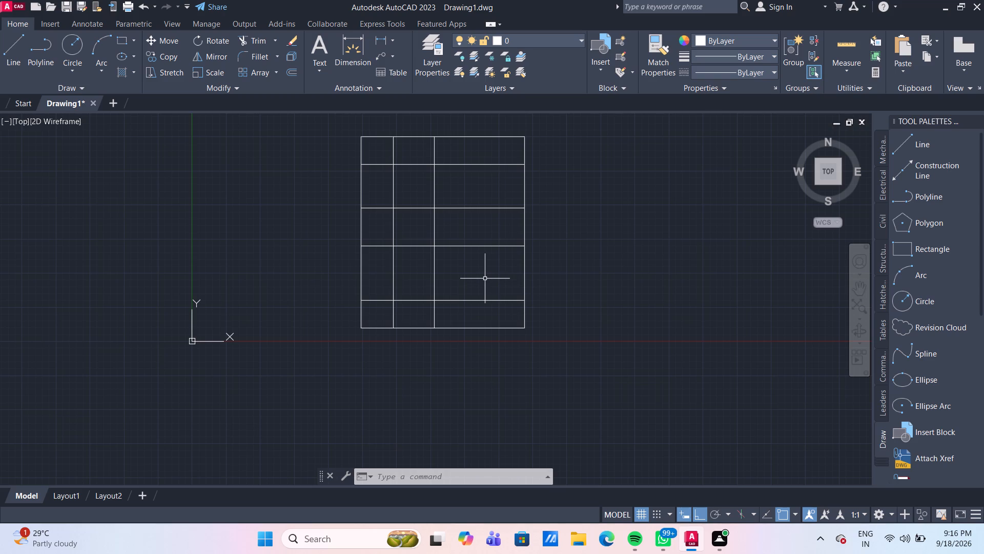
Check the spacing between the vertical and horizontal lines inside the rectangle with Quick measure.
scroll(464, 288, "up", 1)
middle_click_drag(484, 253, 457, 296)
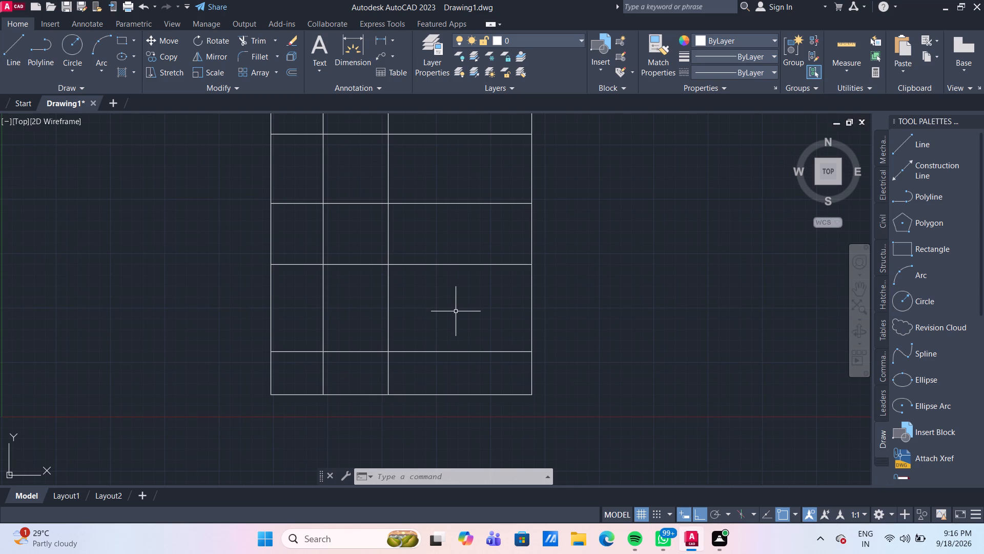
middle_click_drag(456, 311, 455, 297)
scroll(455, 297, "up", 1)
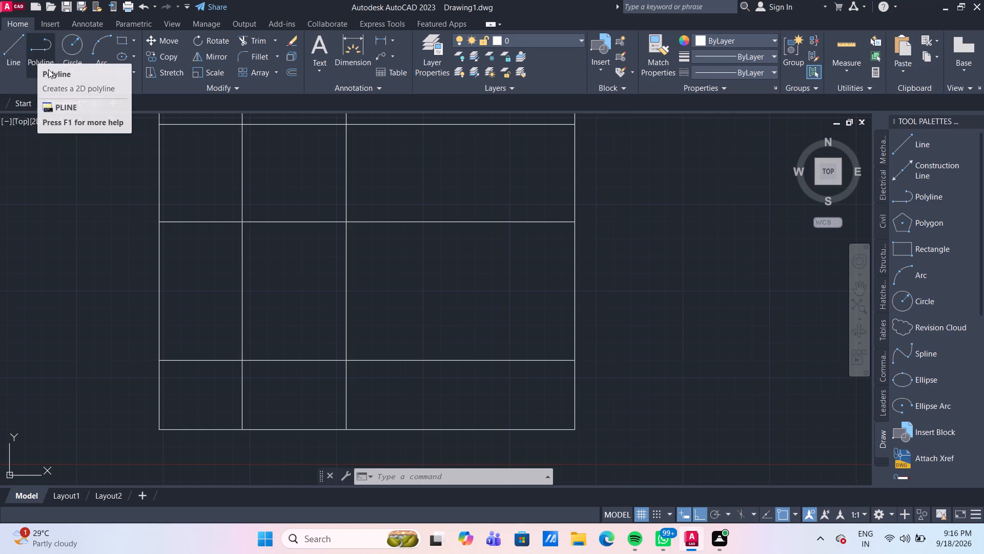
scroll(347, 205, "down", 1)
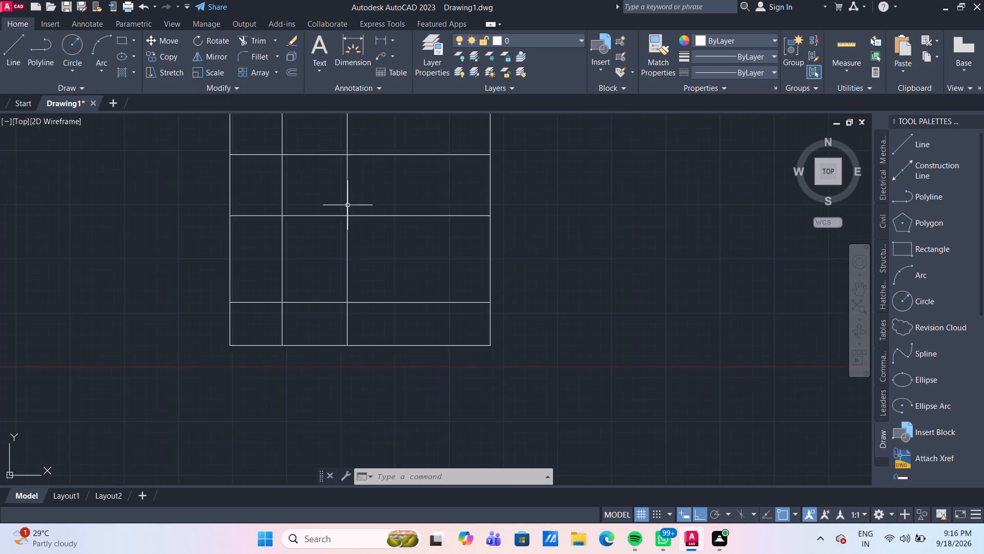
scroll(353, 211, "down", 1)
middle_click_drag(376, 229, 377, 255)
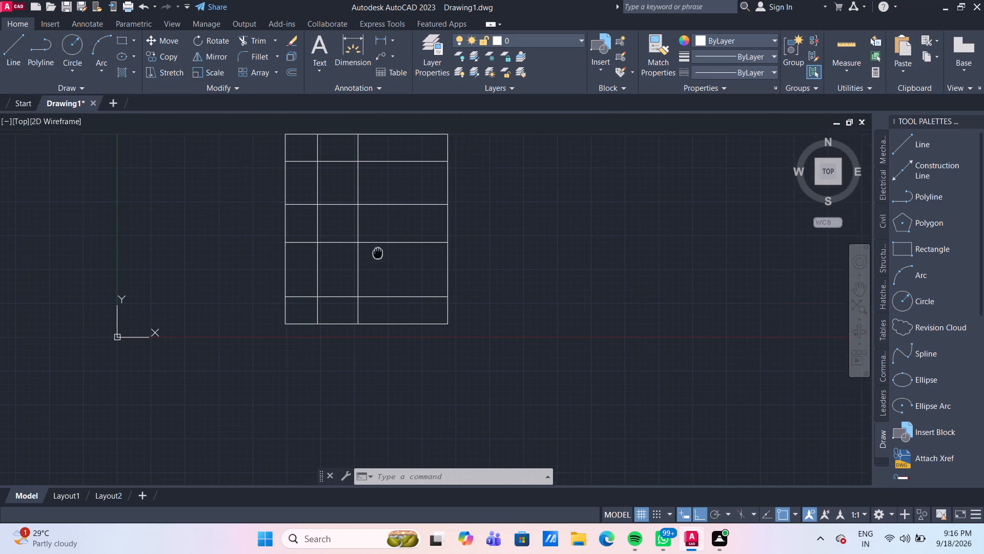
middle_click_drag(377, 255, 377, 268)
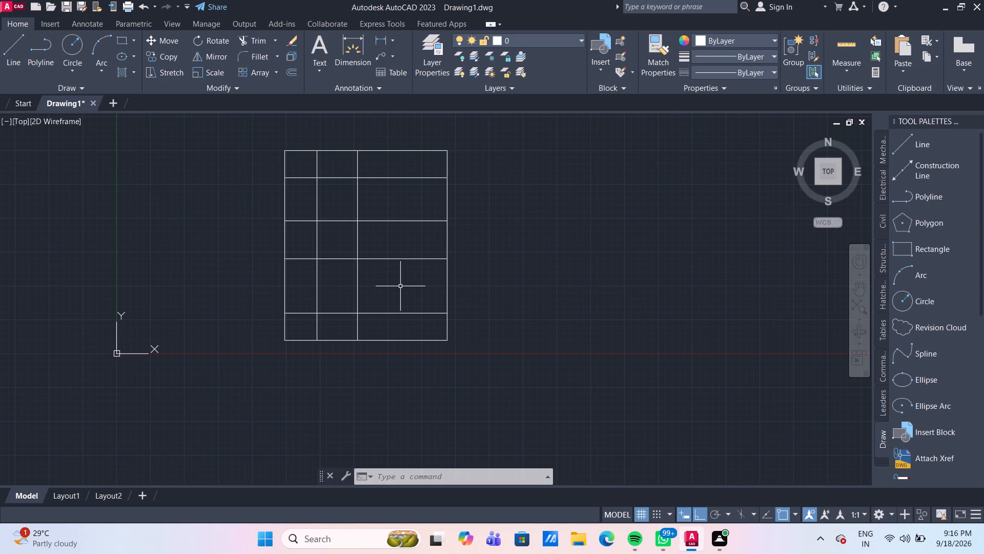
left_click(855, 49)
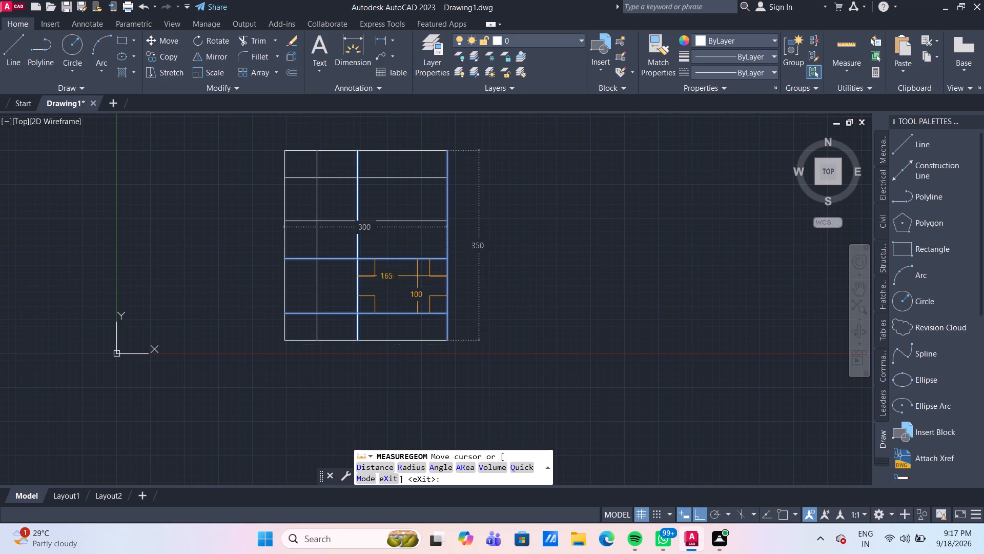
key("Escape")
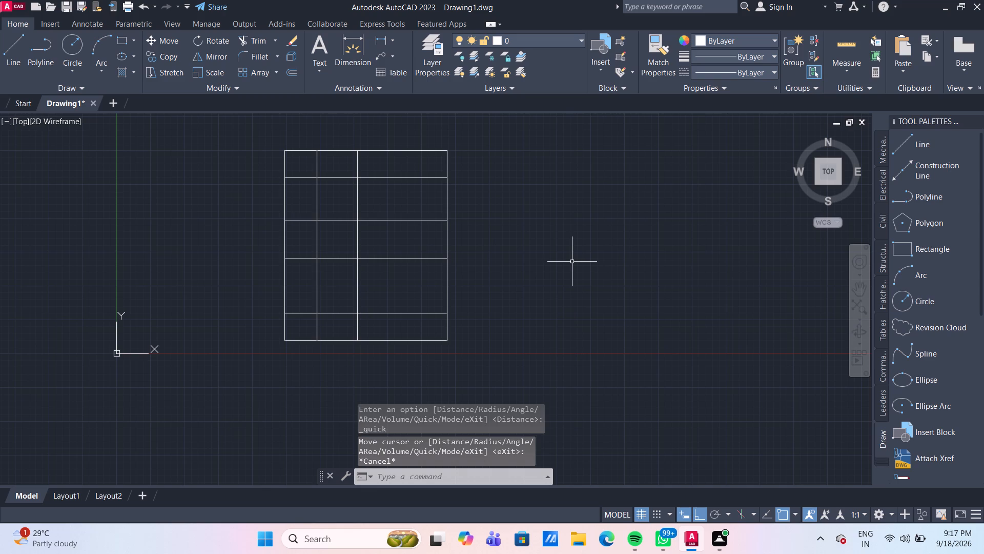
Offset the rightmost inner vertical line 55 mm to the right, and offset the resulting line another 55 mm to the right.
key("o")
key("Return")
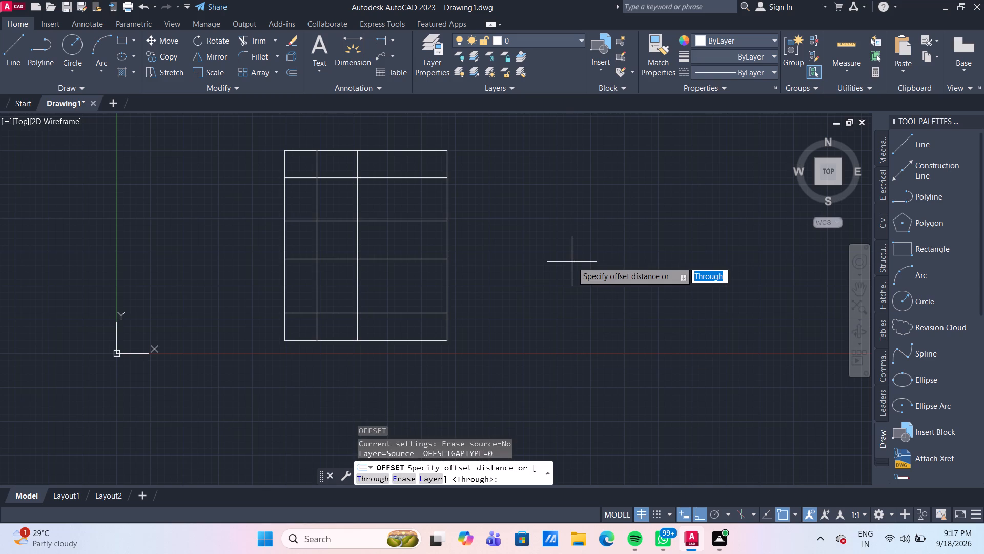
key("Return")
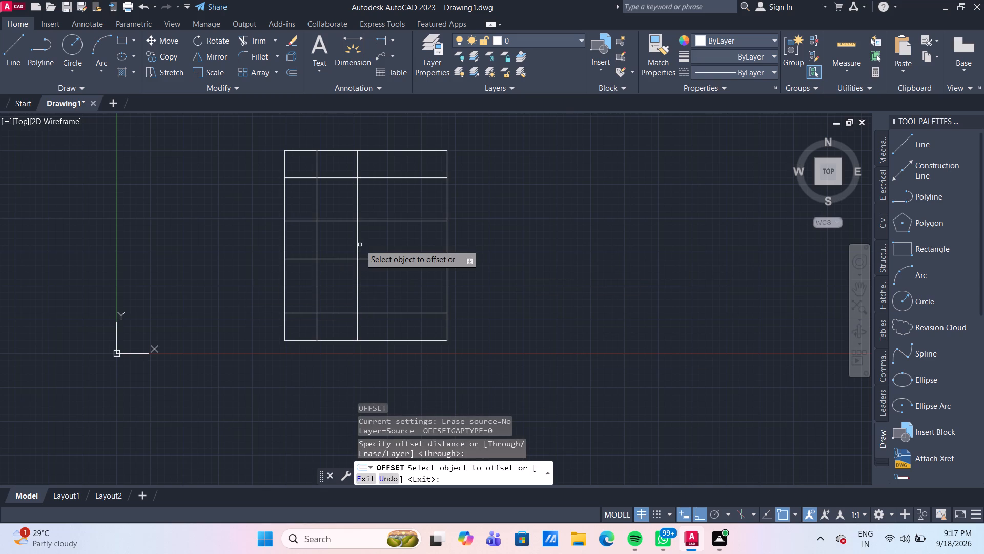
left_click(357, 241)
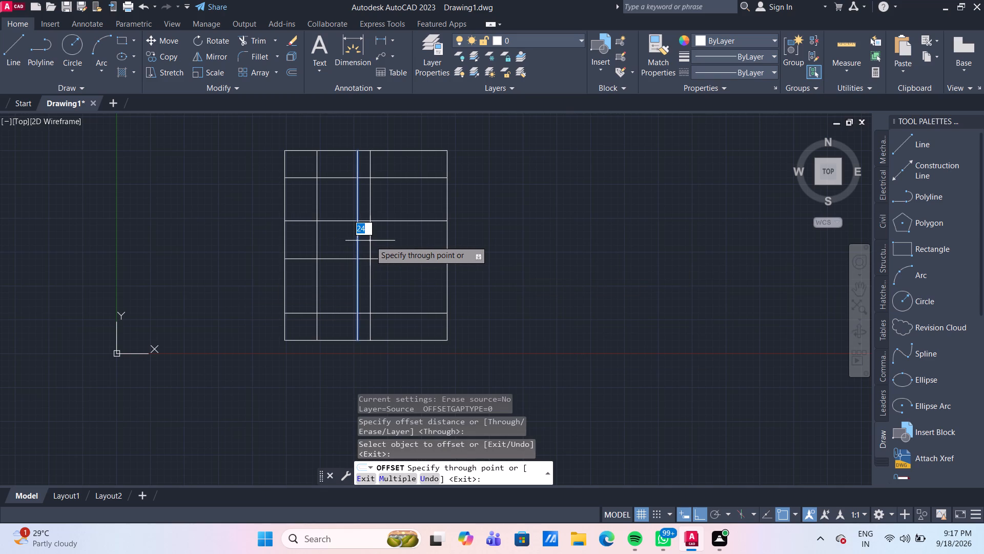
type("55")
key("Return")
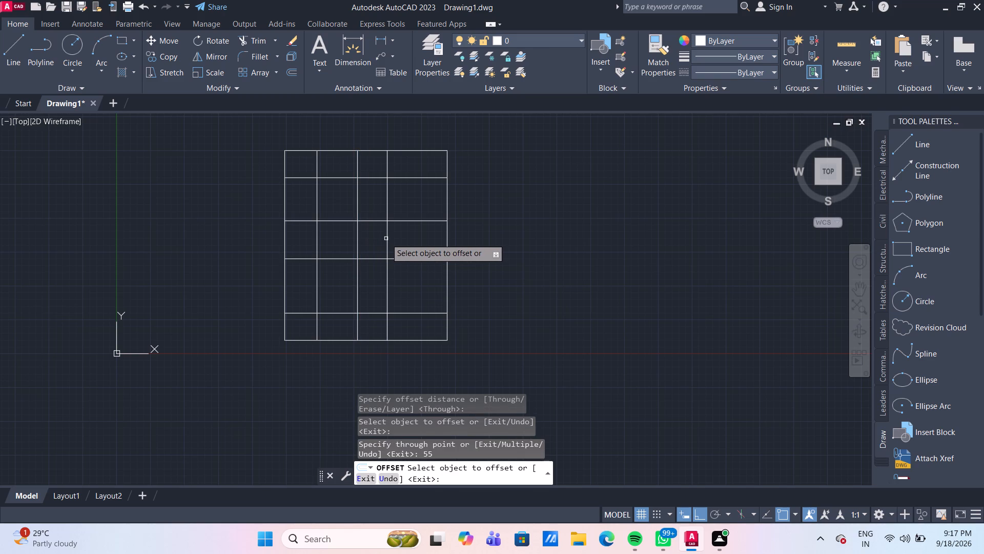
left_click(386, 239)
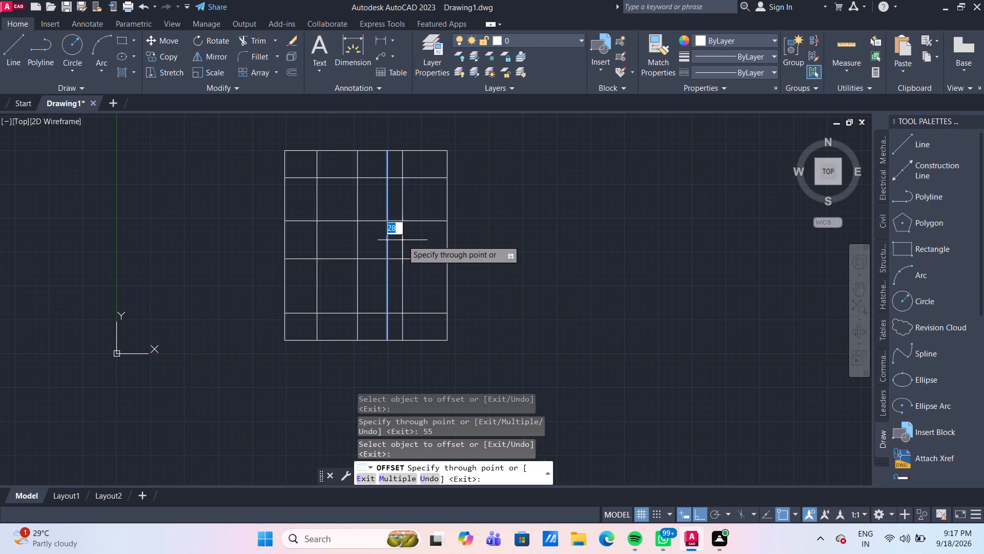
type("55")
key("Return")
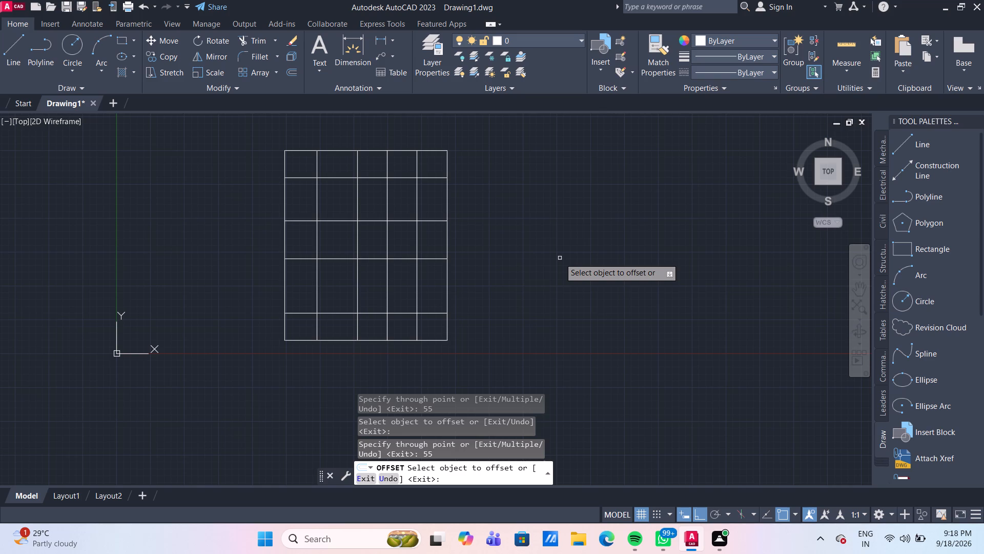
key("Escape")
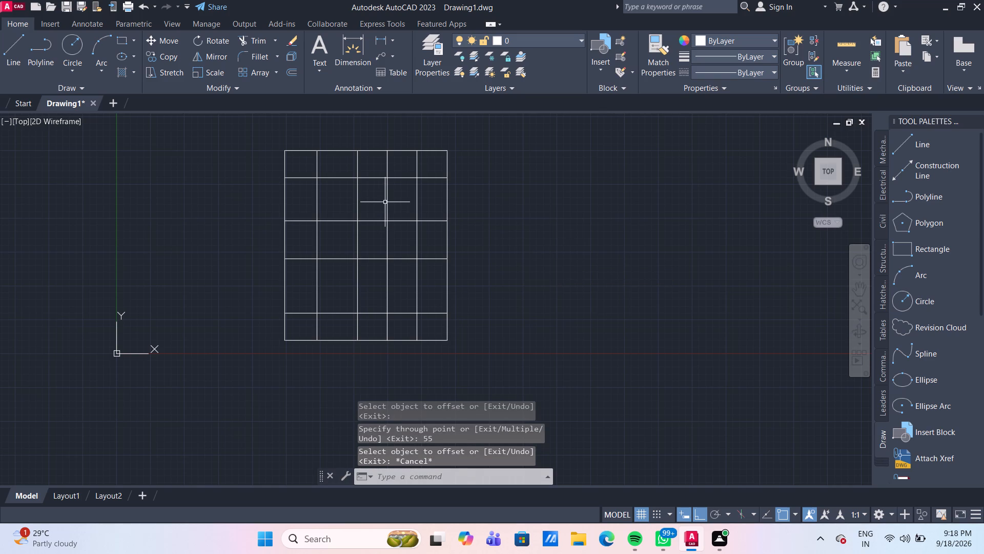
Delete the first of the two 55 mm offset lines, keeping the one nearest the rectangle's right edge.
left_click(387, 202)
key("Delete")
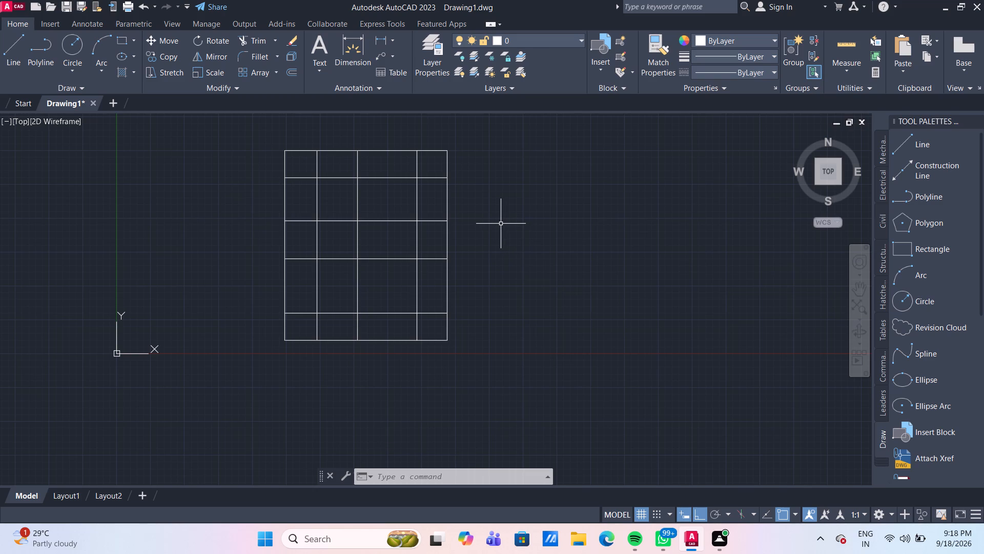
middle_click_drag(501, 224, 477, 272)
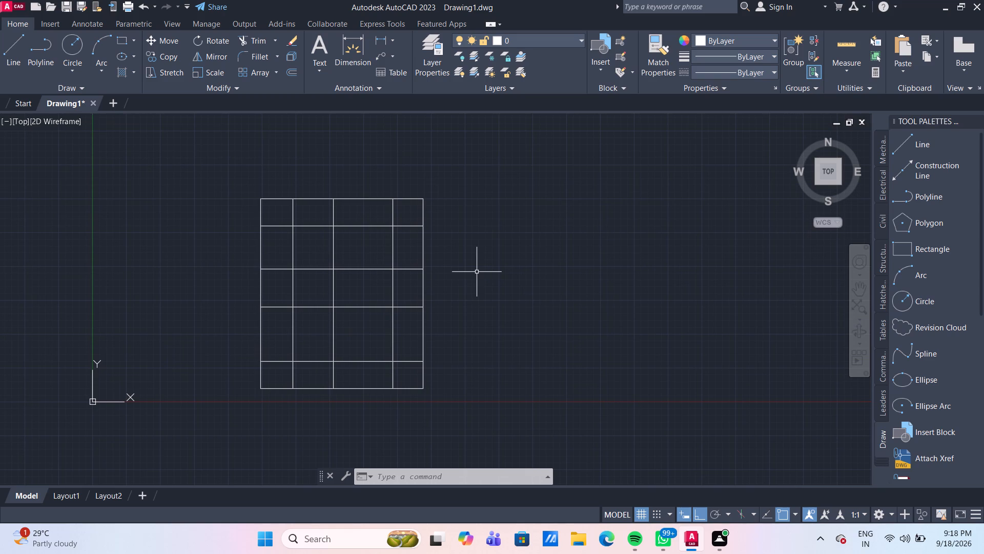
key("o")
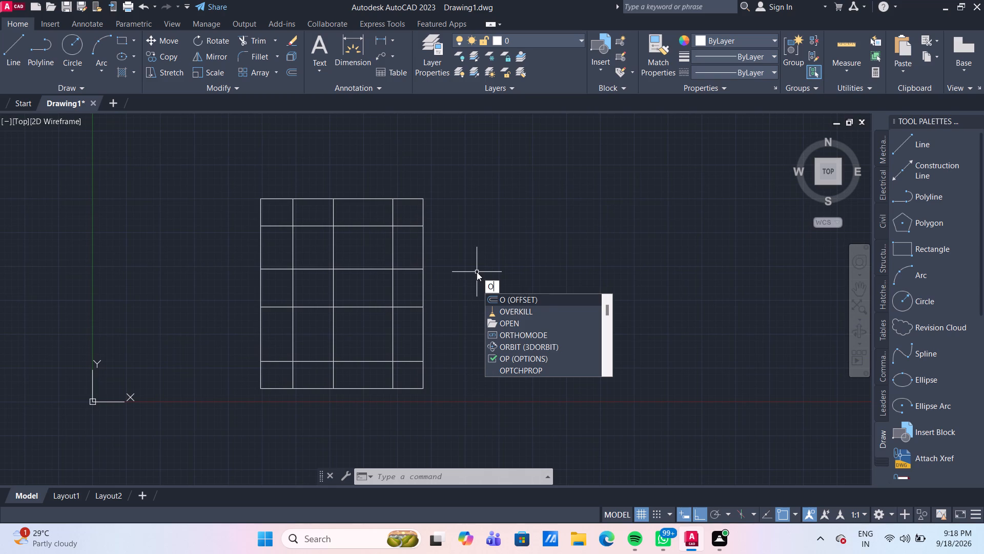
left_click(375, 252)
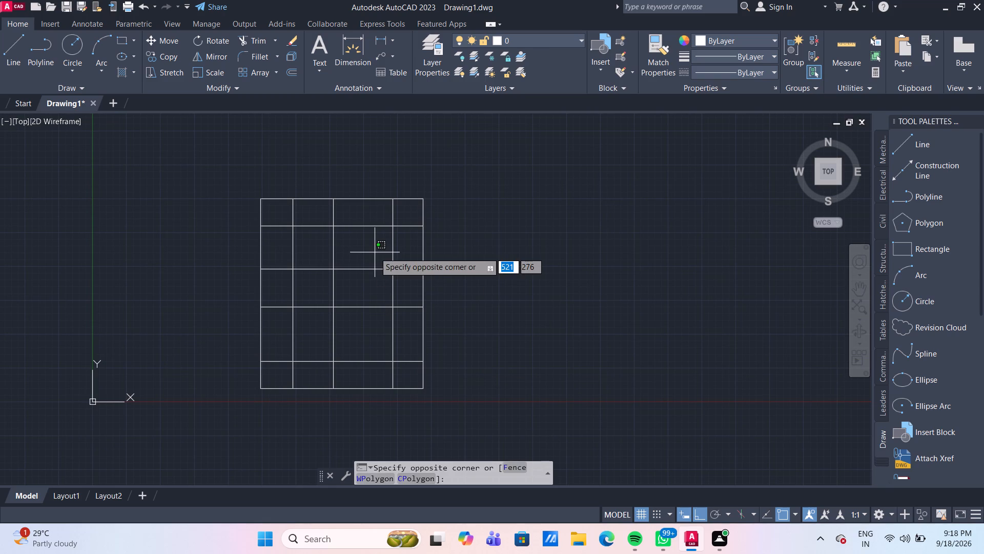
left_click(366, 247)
Check the distances in the subdivided rectangle again with Quick measure.
left_click(850, 49)
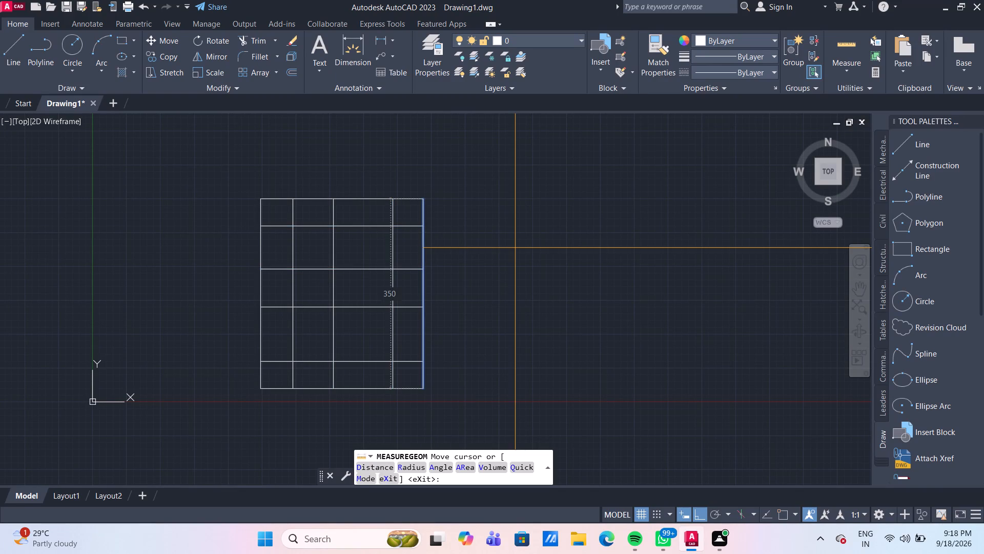
key("Escape")
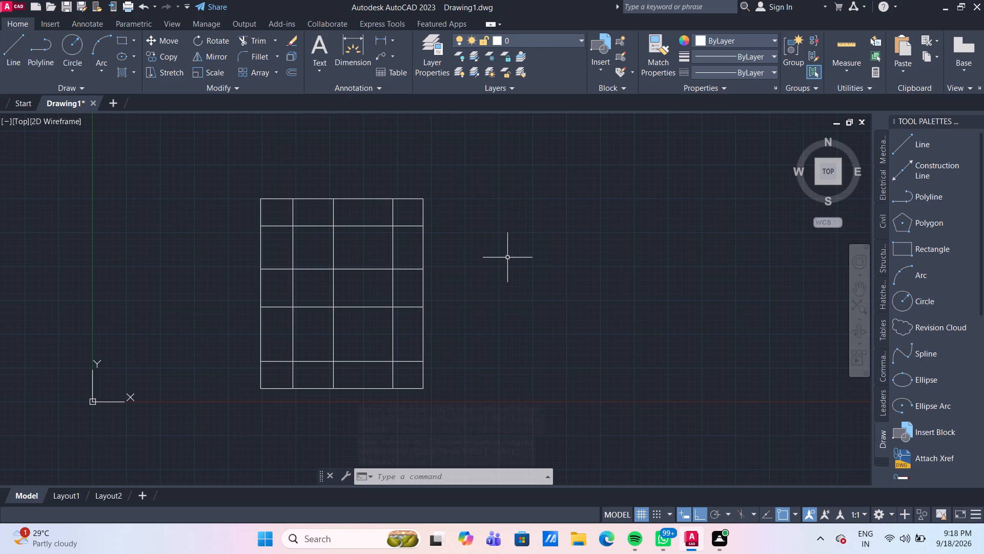
Offset the rectangle's right edge 25 mm to the right, and offset the resulting line another 100 mm to the right.
key("o")
key("Return")
key("Return")
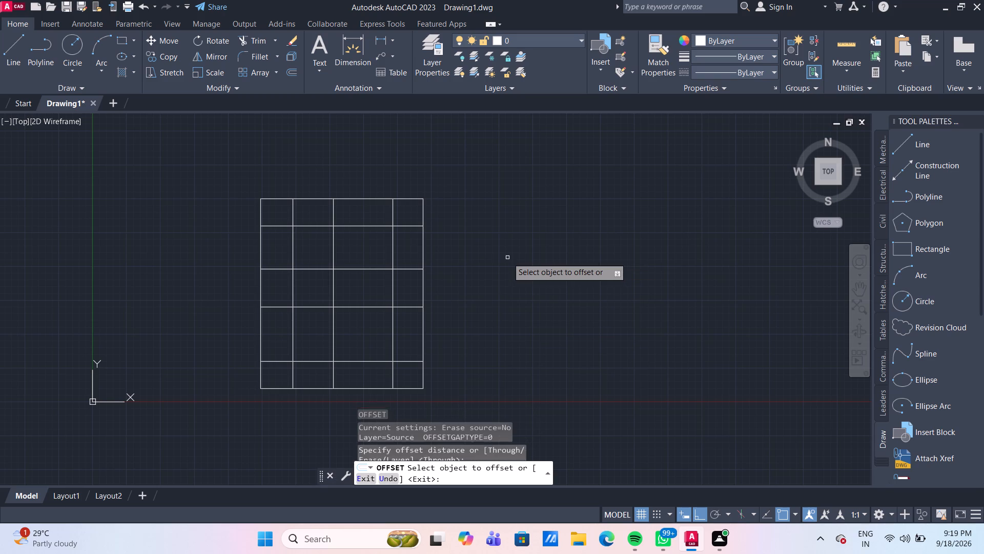
left_click(423, 283)
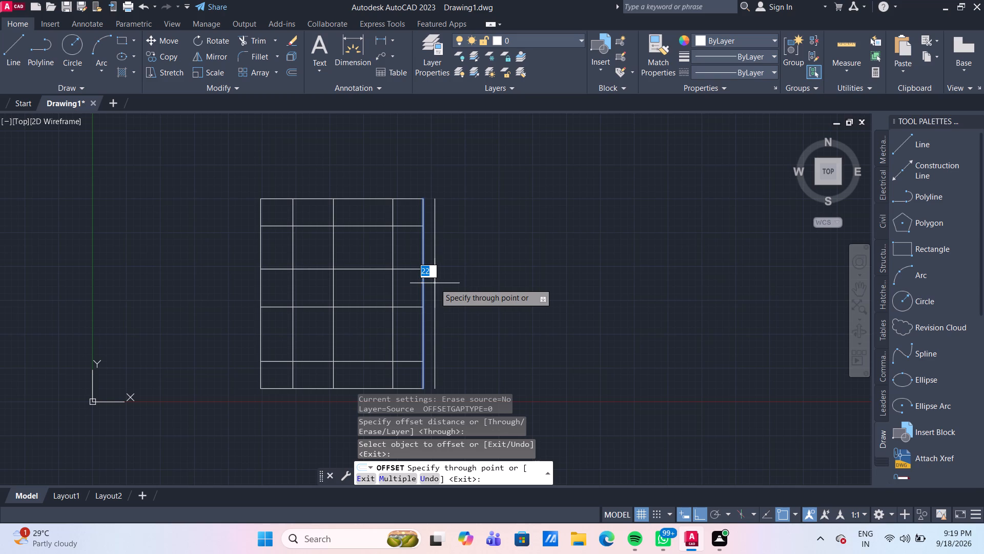
type("25")
key("Return")
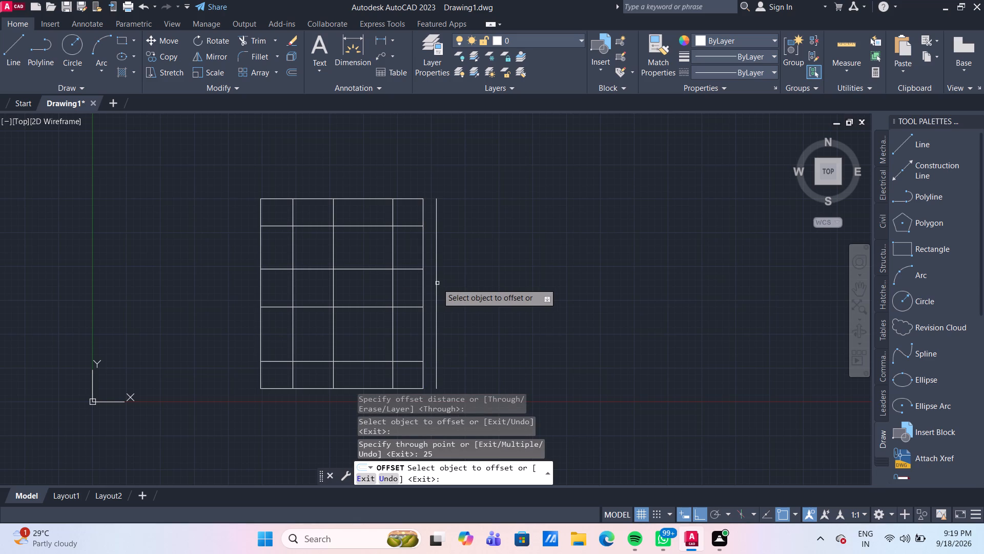
left_click(437, 283)
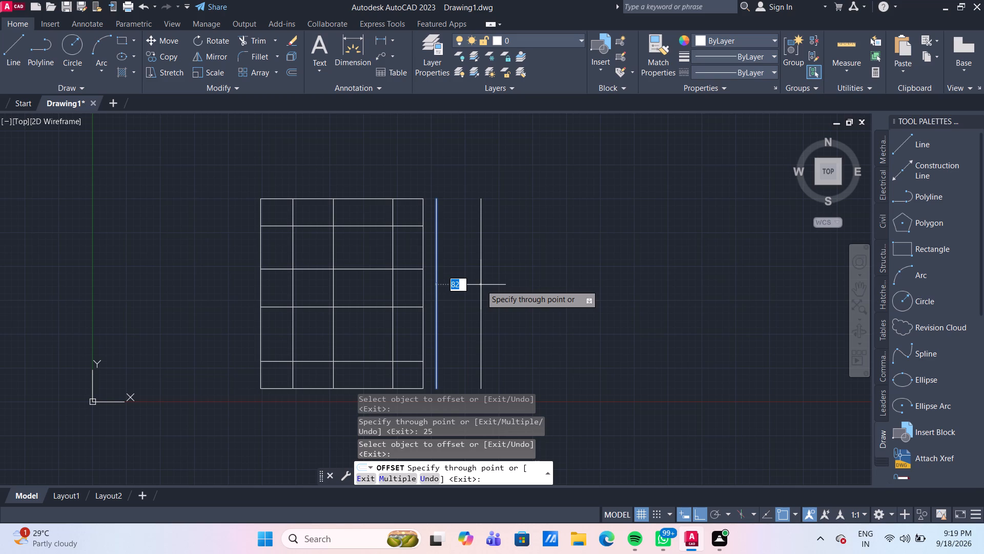
key("1")
type("00")
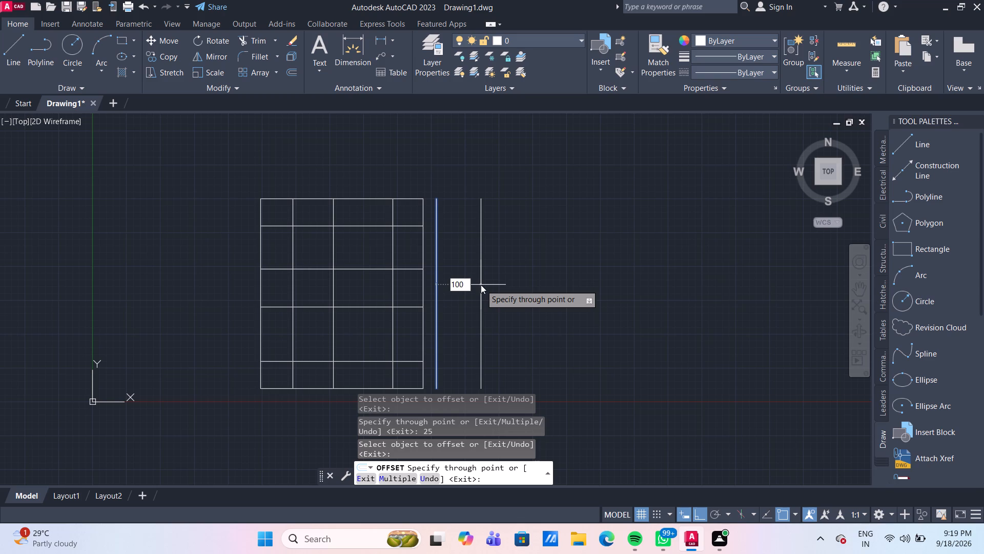
key("Return")
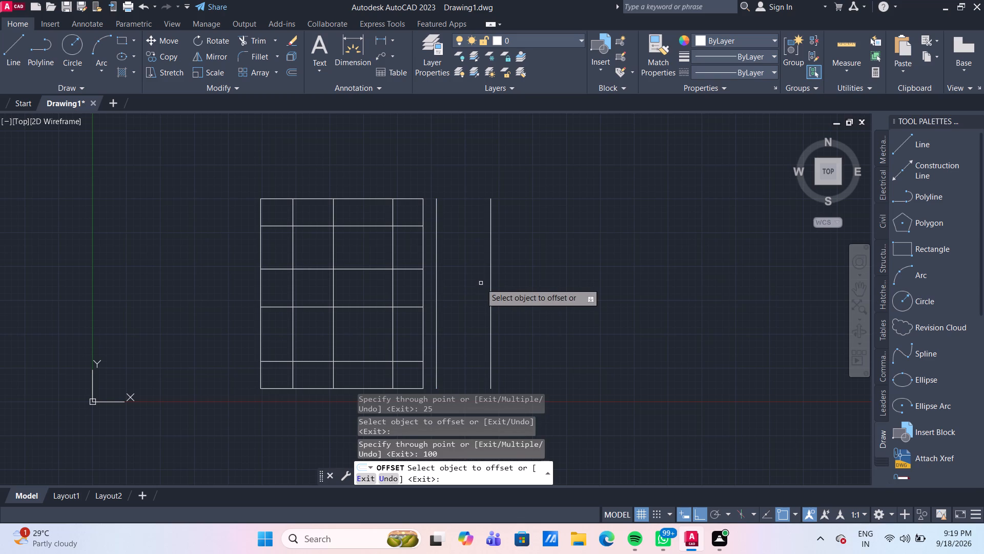
scroll(481, 283, "down", 2)
scroll(477, 287, "up", 2)
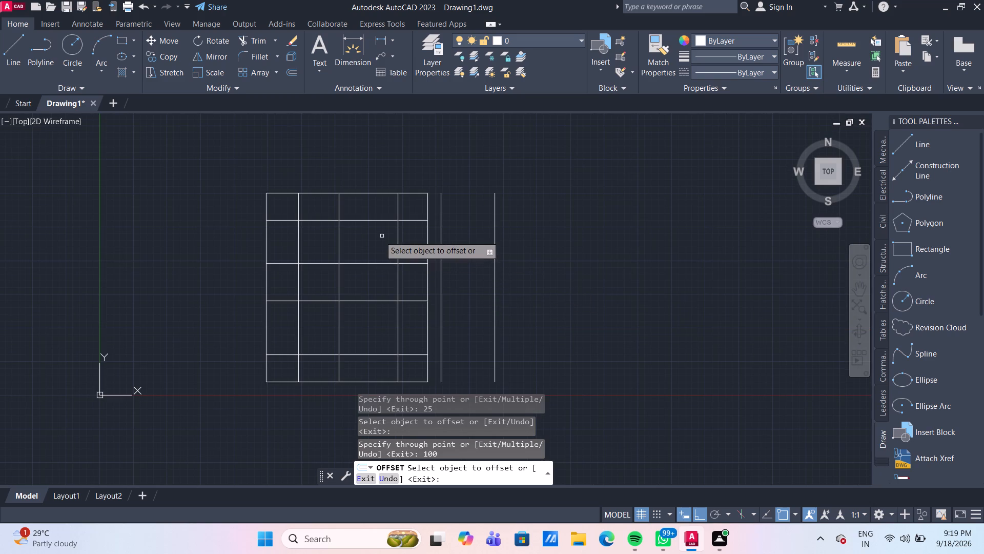
key("Escape")
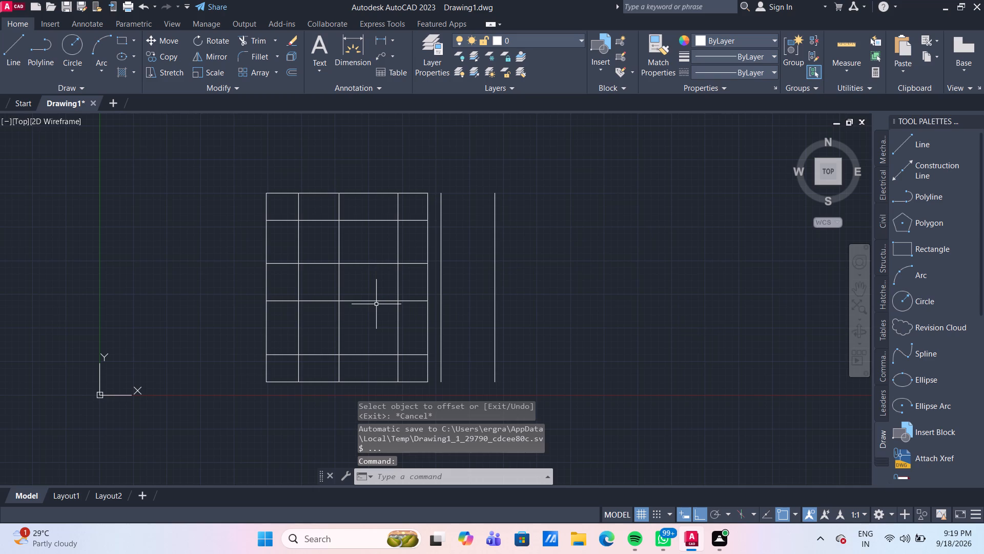
Move the rectangle's top edge and the horizontal line just below it 100 mm straight up.
left_click(382, 225)
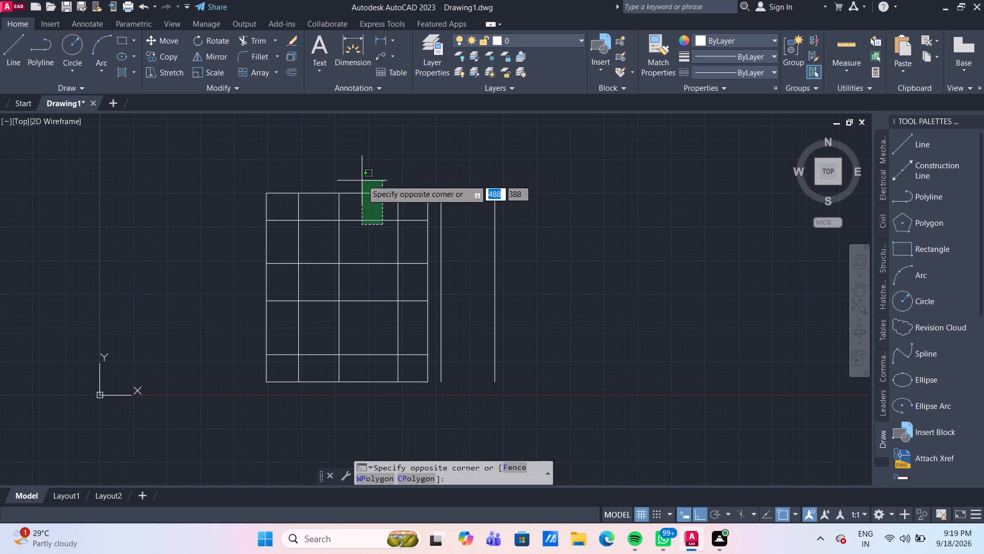
left_click(362, 178)
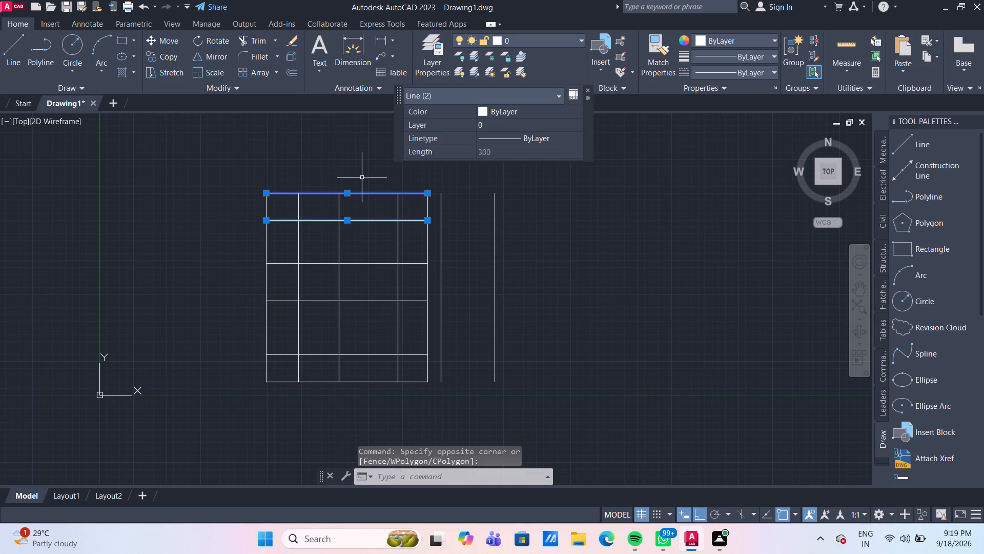
key("m")
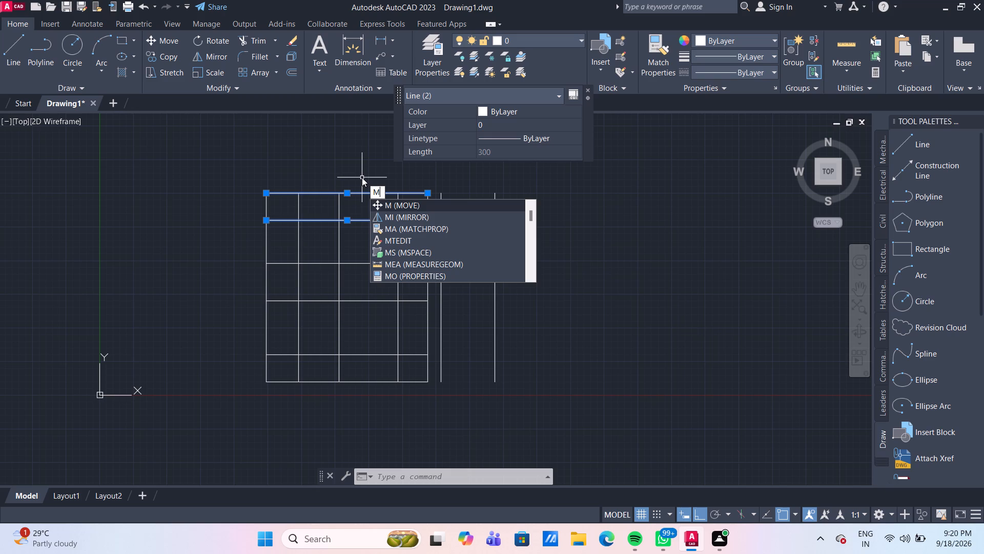
key("m")
key("BackSpace")
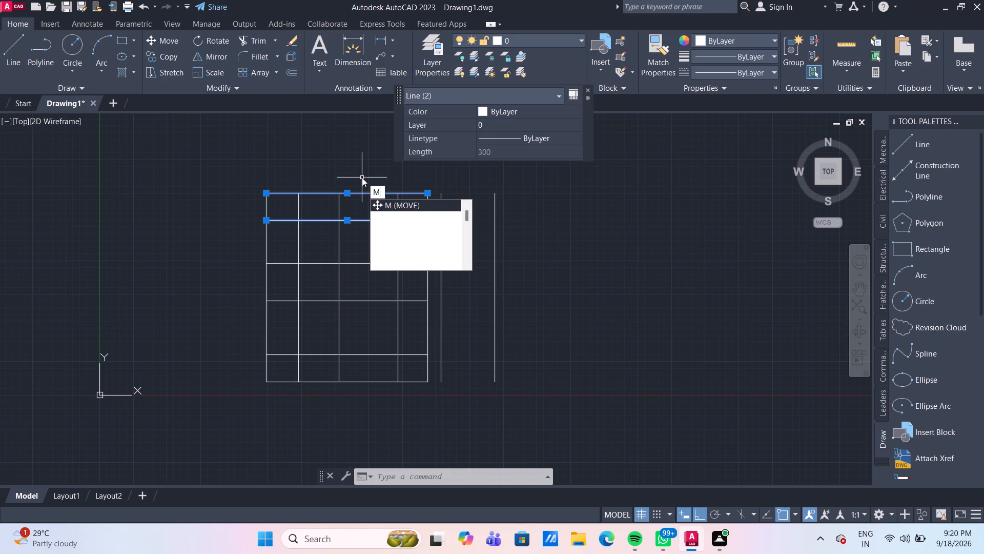
key("Return")
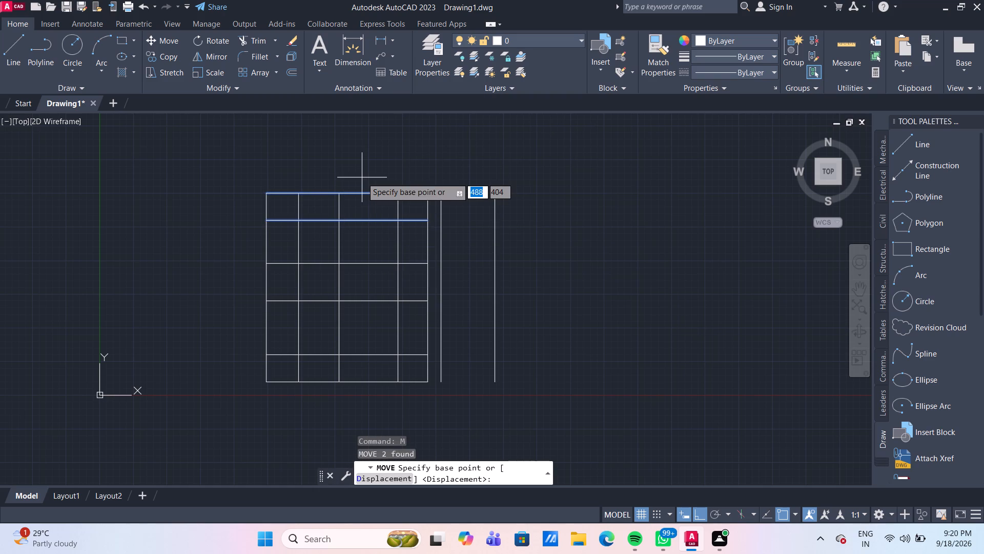
left_click(429, 194)
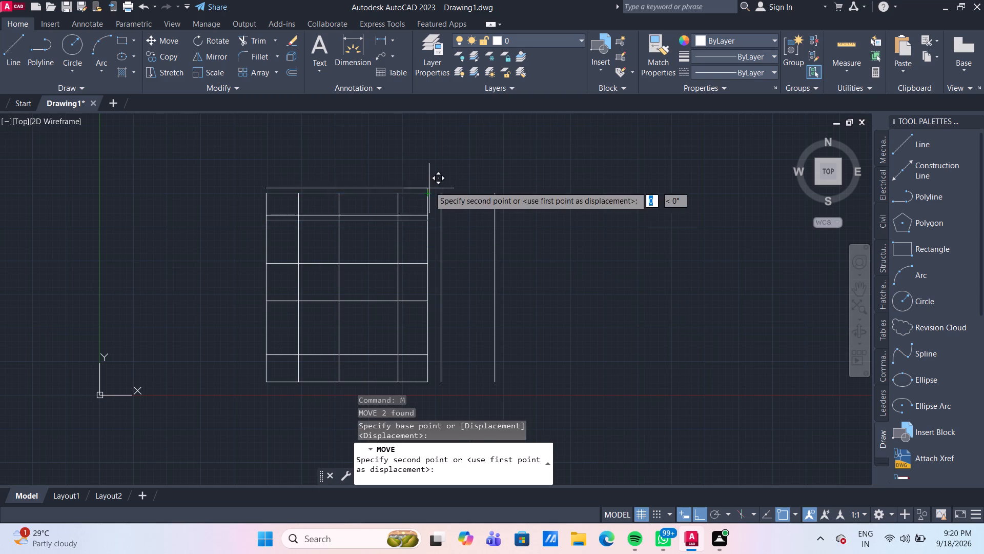
middle_click_drag(427, 146, 426, 152)
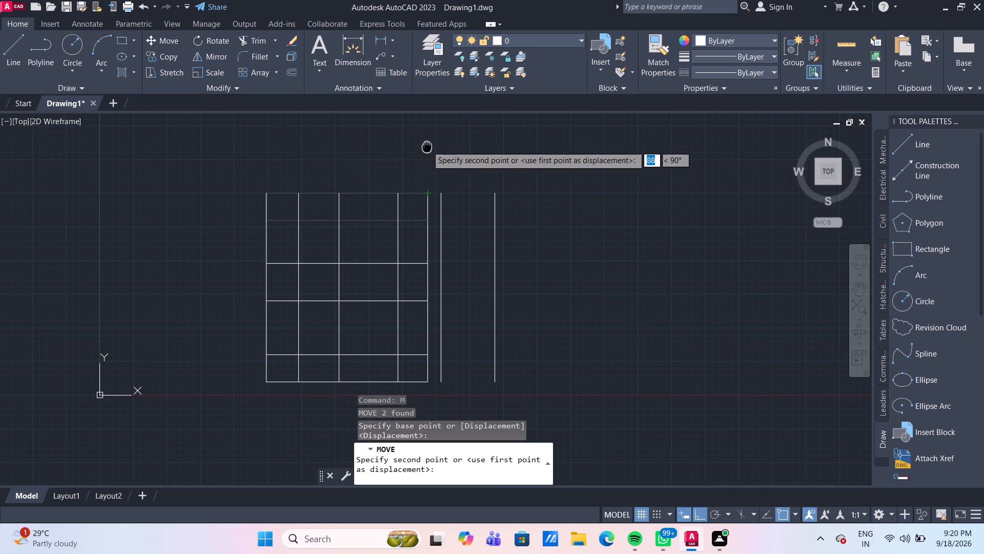
middle_click_drag(426, 152, 421, 176)
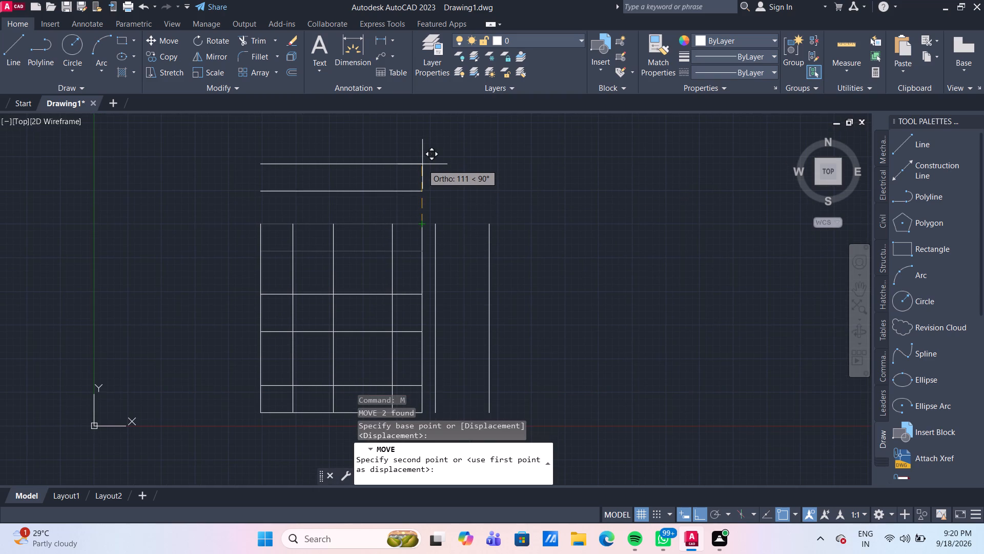
type("100")
key("Return")
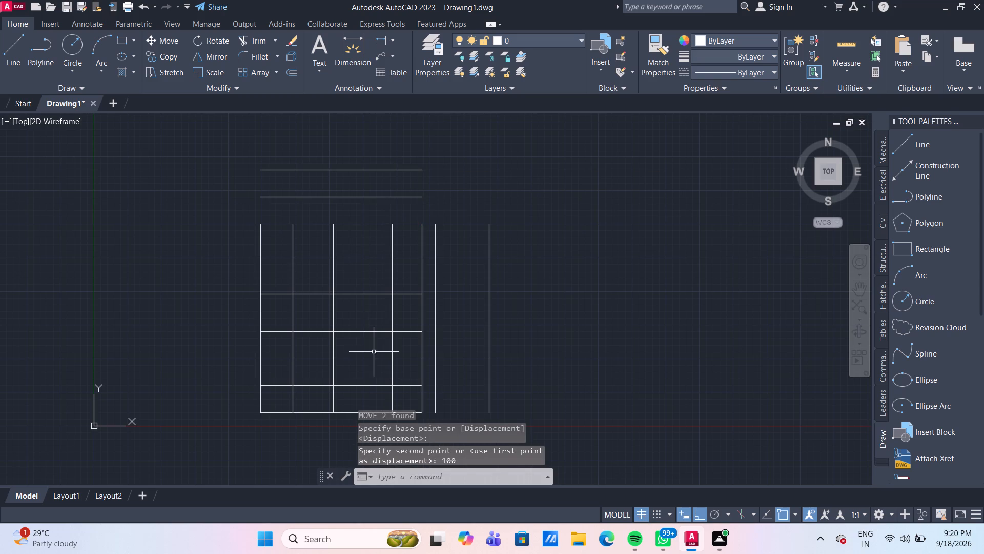
Move the two middle horizontal lines inside the rectangle 50 mm straight up.
left_click_drag(374, 352, 373, 341)
left_click(360, 279)
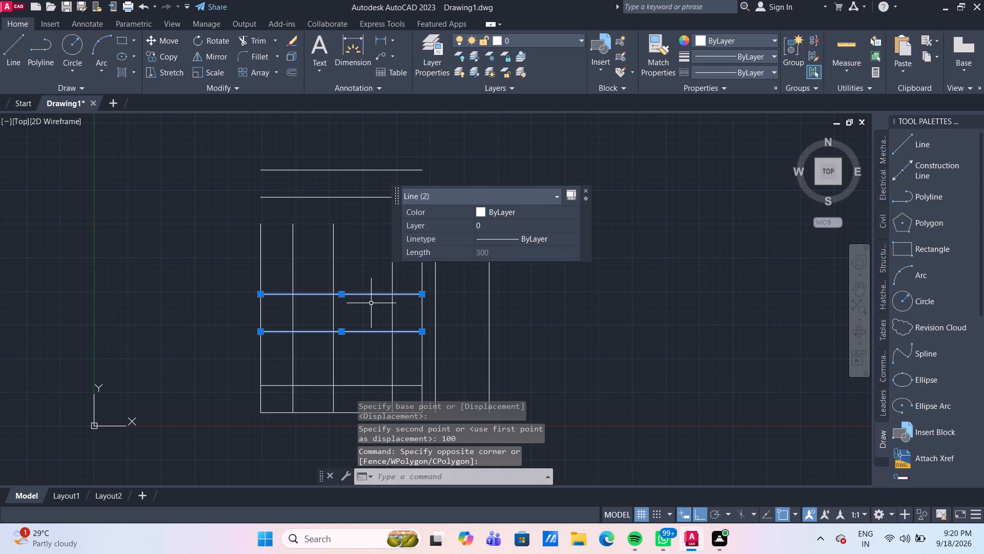
key("m")
key("Return")
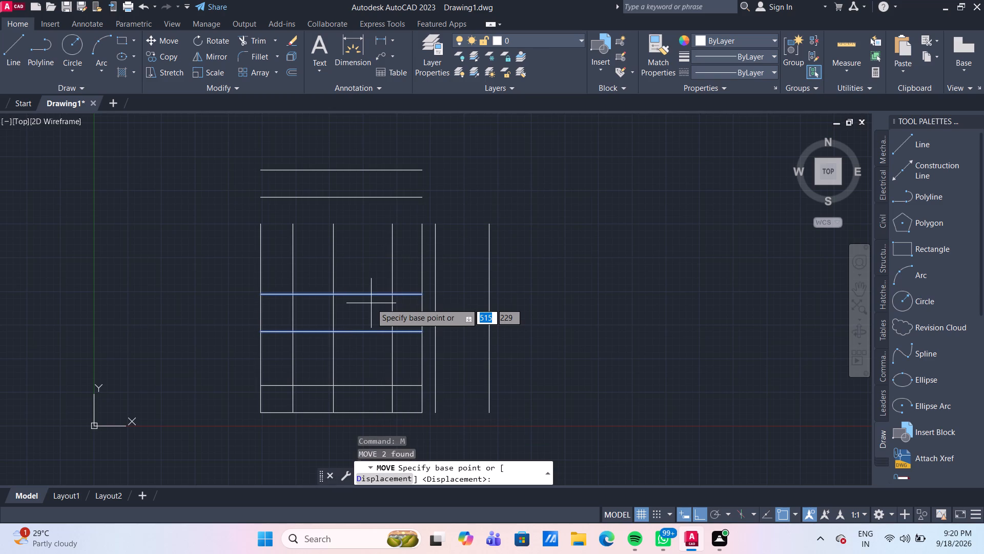
left_click(421, 299)
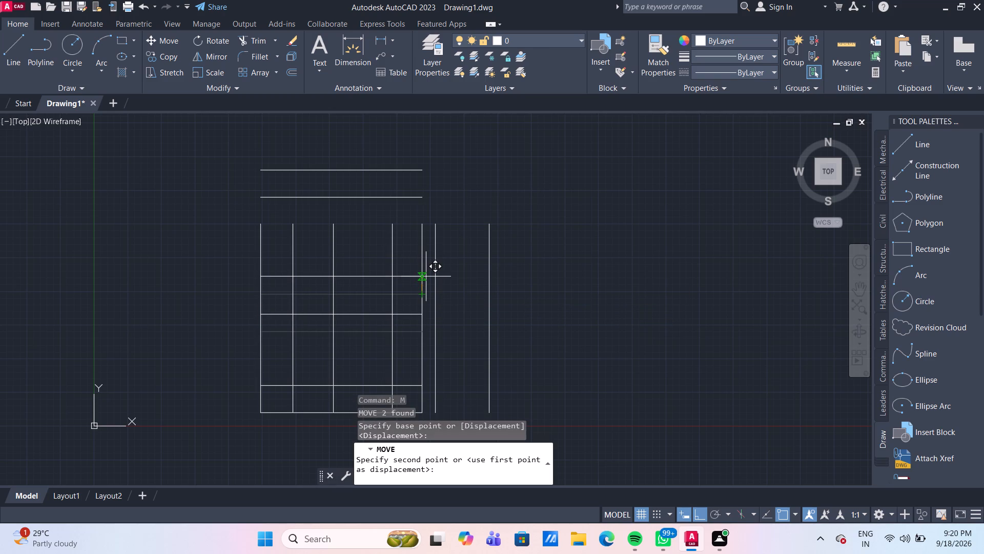
type("50")
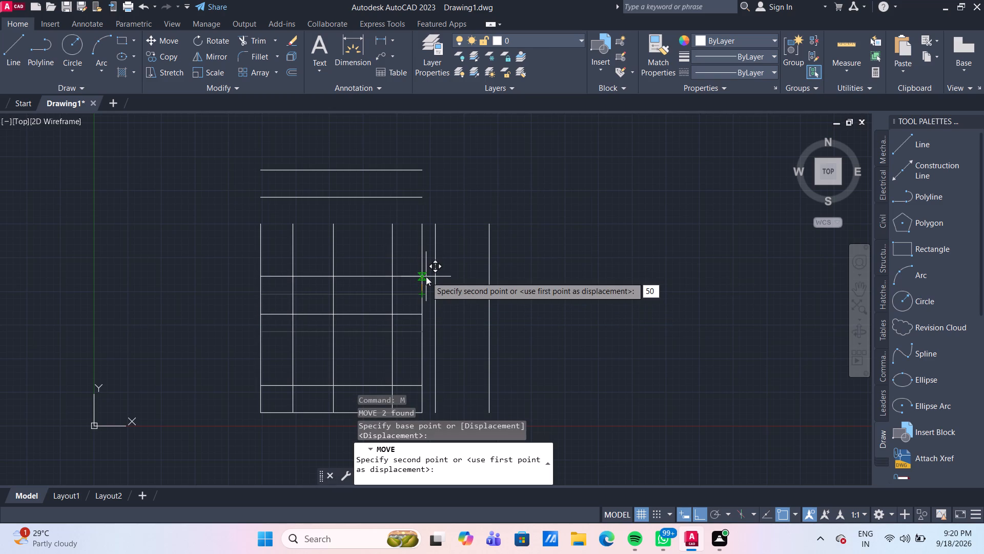
key("Return")
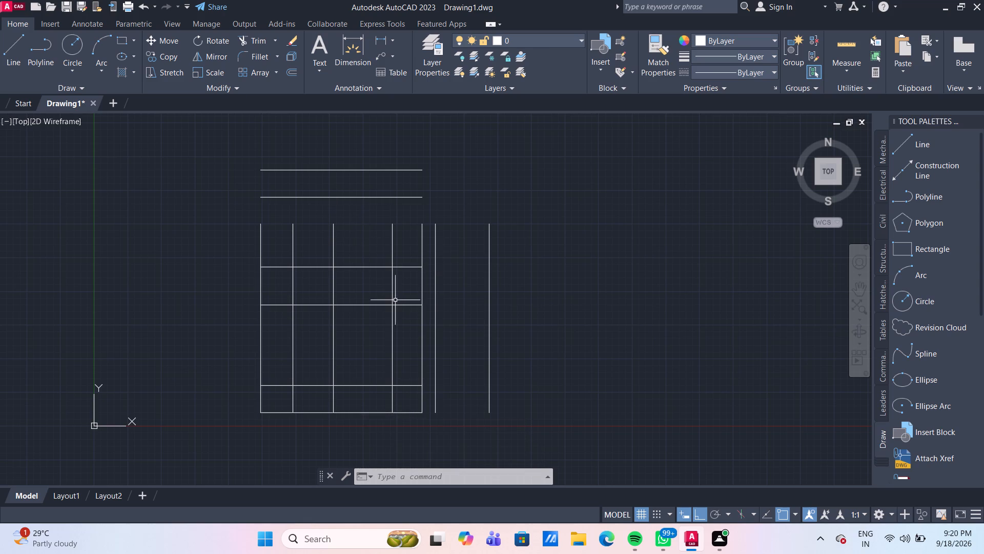
Offset the rectangle's bottom edge 50 mm downward.
scroll(394, 301, "down", 1)
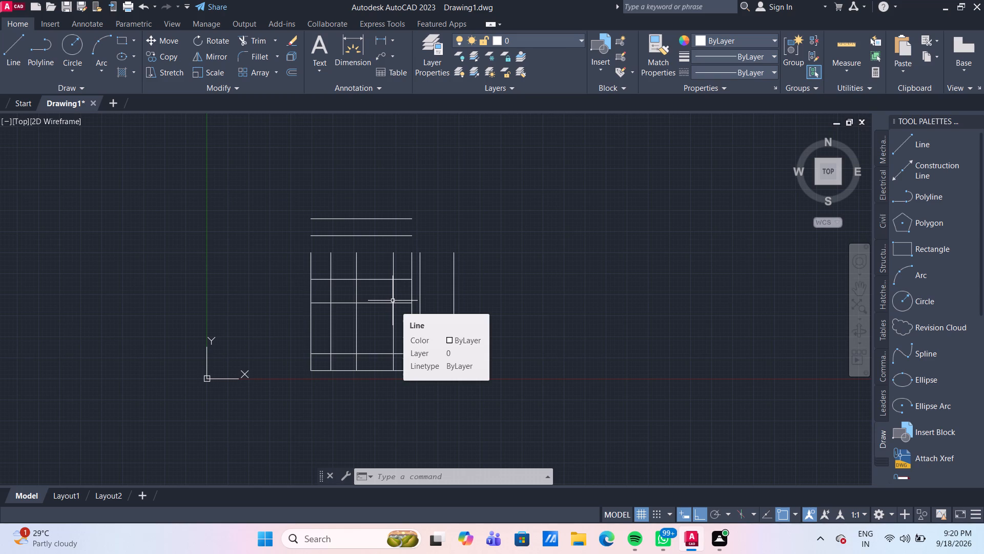
scroll(396, 379, "up", 2)
middle_click_drag(401, 377, 407, 346)
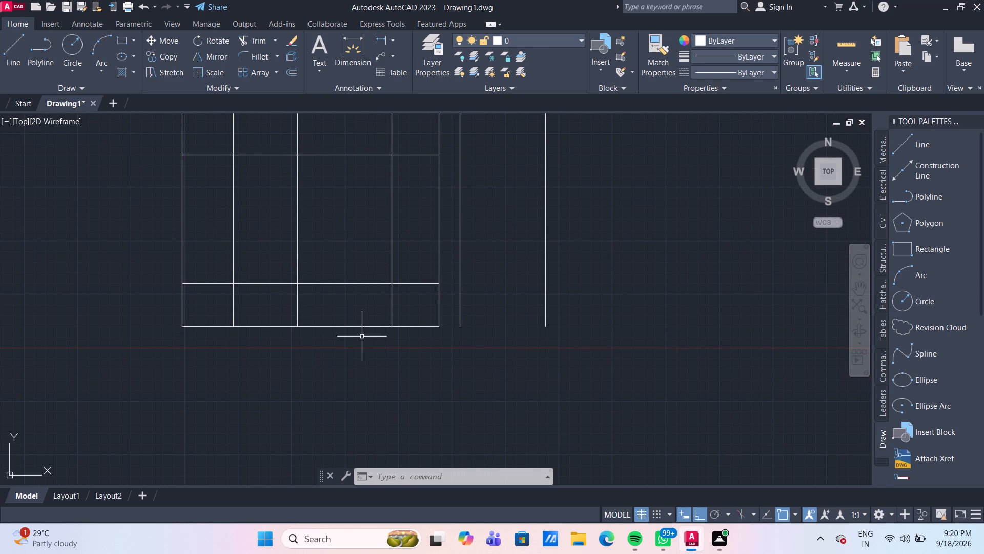
key("Escape")
key("o")
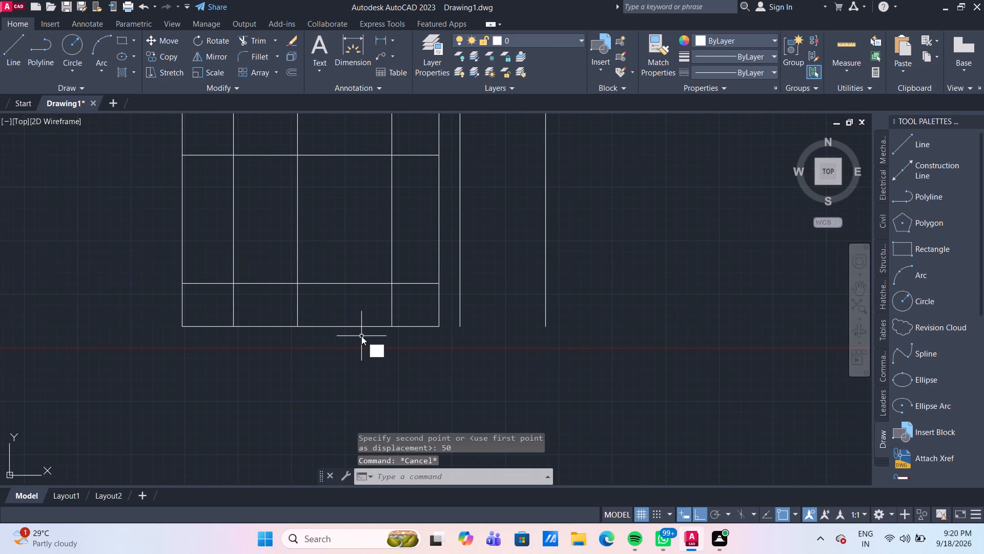
key("Return")
key("Return")
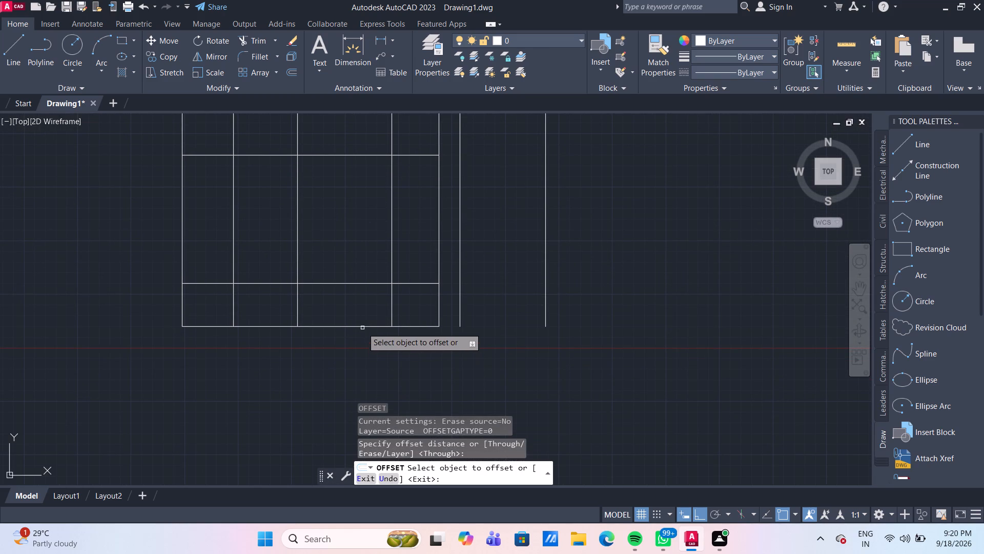
left_click(362, 328)
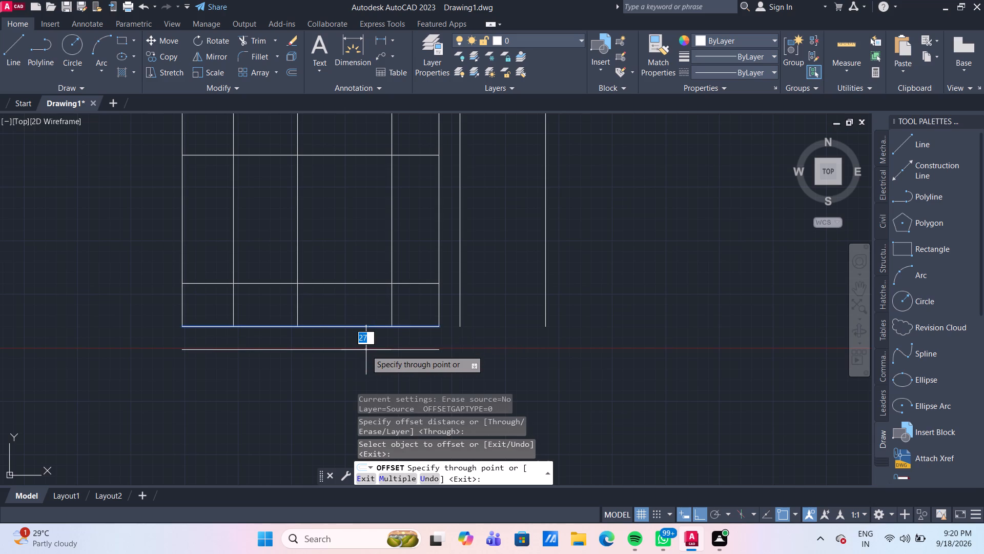
type("50")
key("Return")
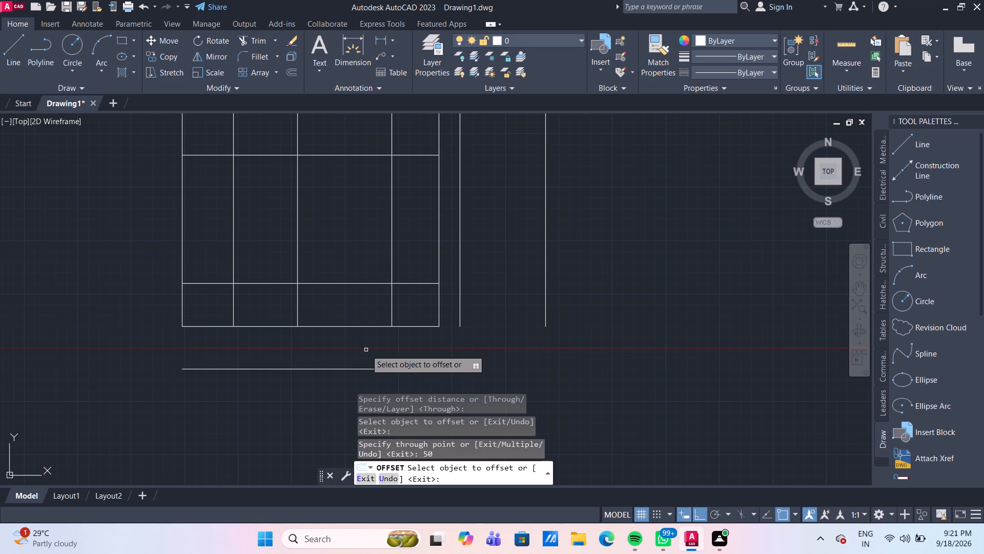
scroll(366, 350, "down", 2)
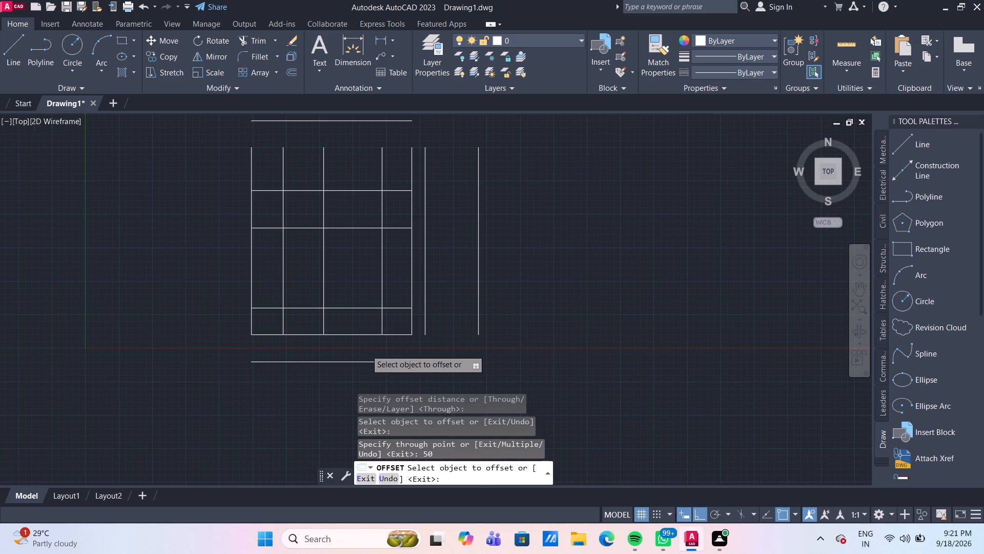
scroll(366, 350, "up", 1)
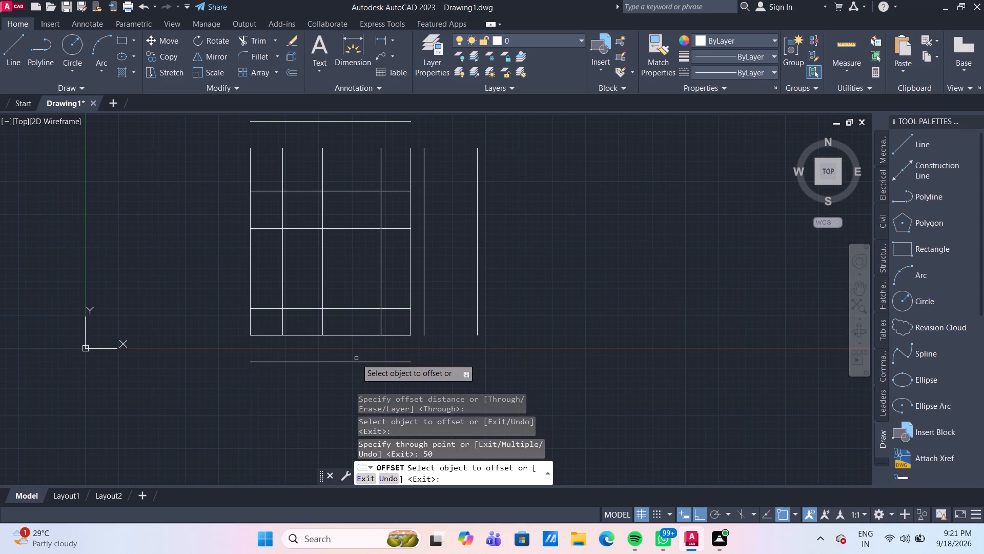
key("Escape")
Delete the offset line below the rectangle's bottom edge.
left_click(354, 363)
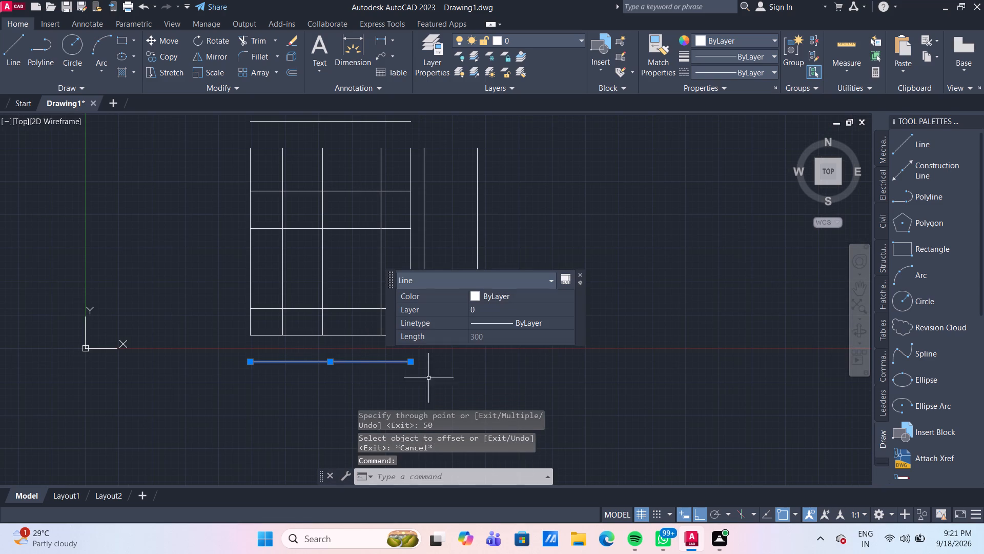
key("Delete")
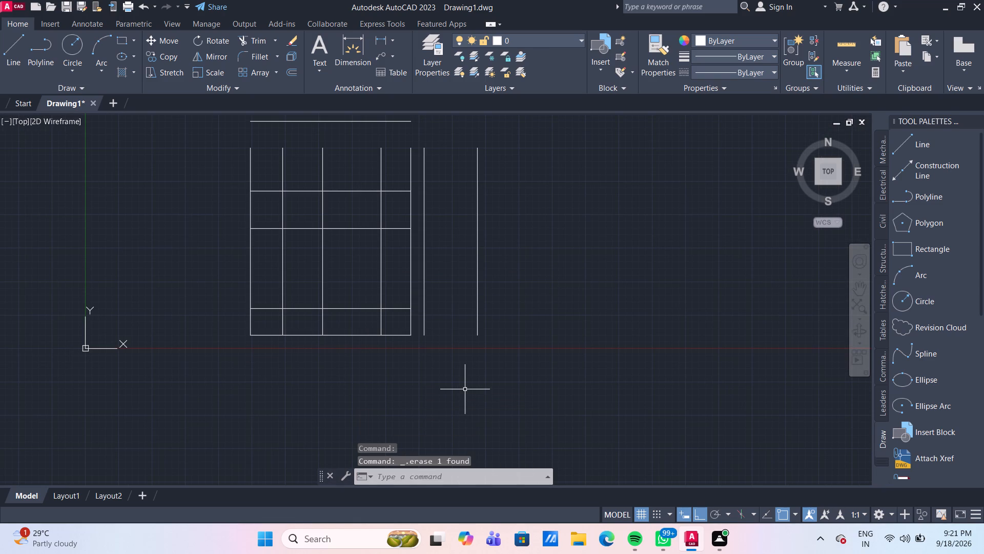
Extend the rectangle's two side edges and three inner vertical lines up to the topmost horizontal line.
scroll(436, 332, "down", 2)
scroll(435, 306, "up", 2)
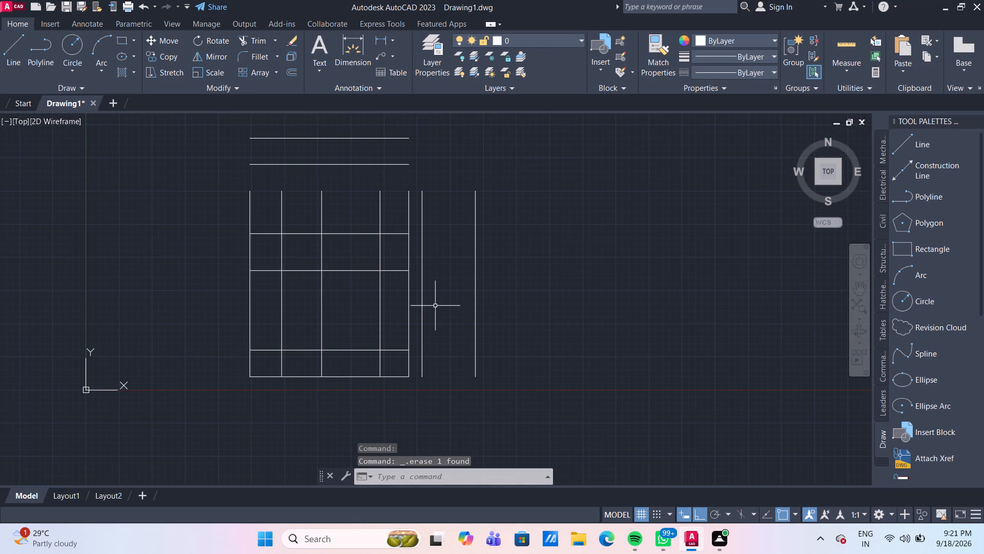
middle_click_drag(443, 300, 452, 340)
type("ex")
key("Return")
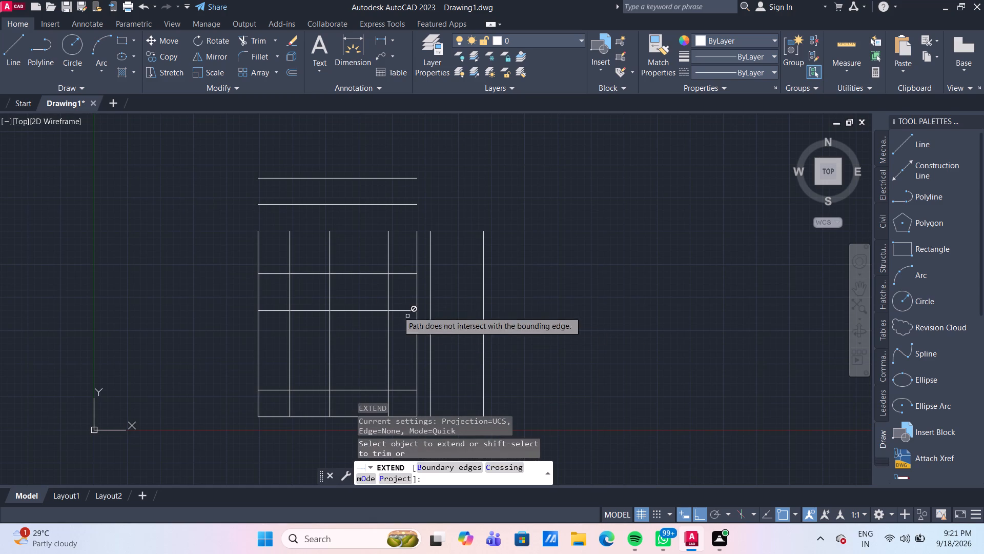
left_click(249, 250)
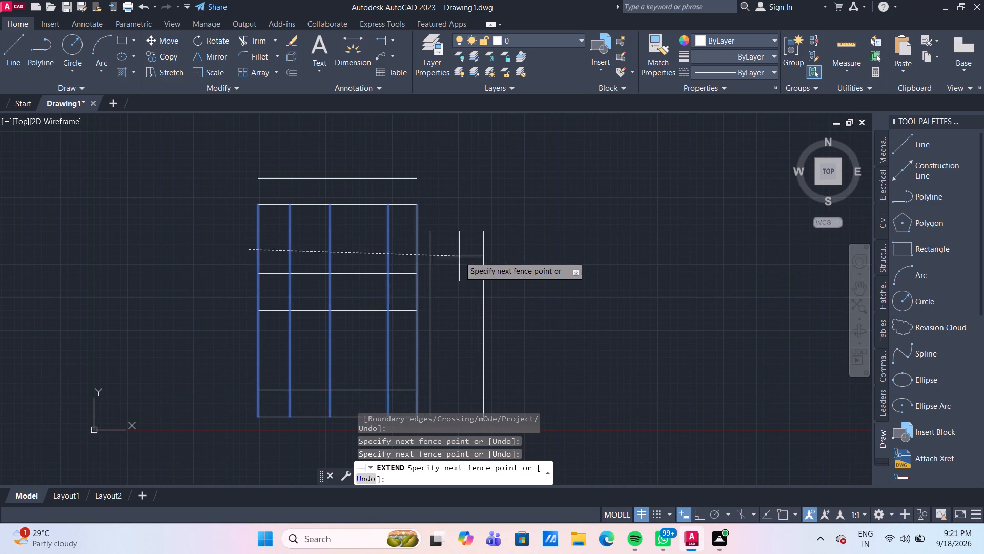
left_click(420, 247)
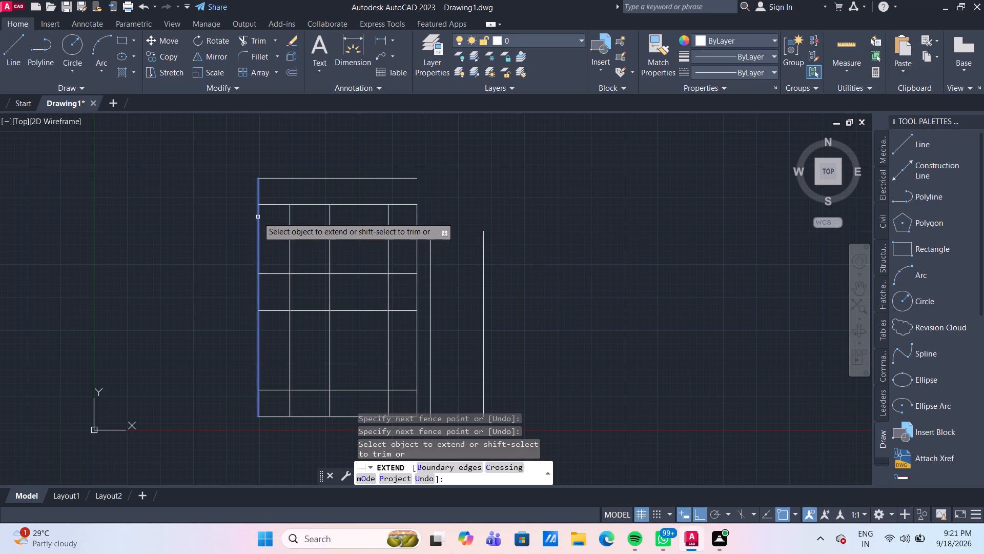
left_click(258, 217)
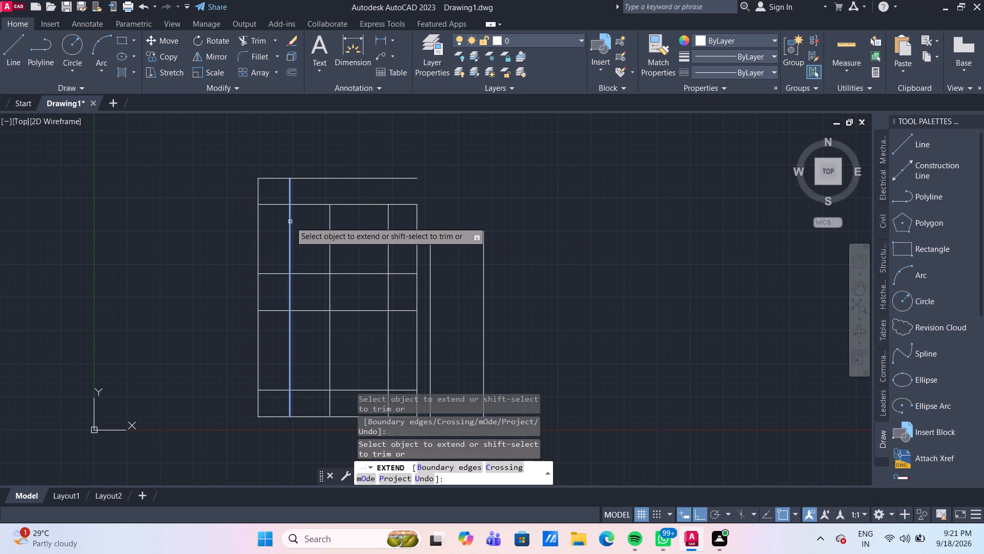
left_click(290, 222)
left_click(327, 225)
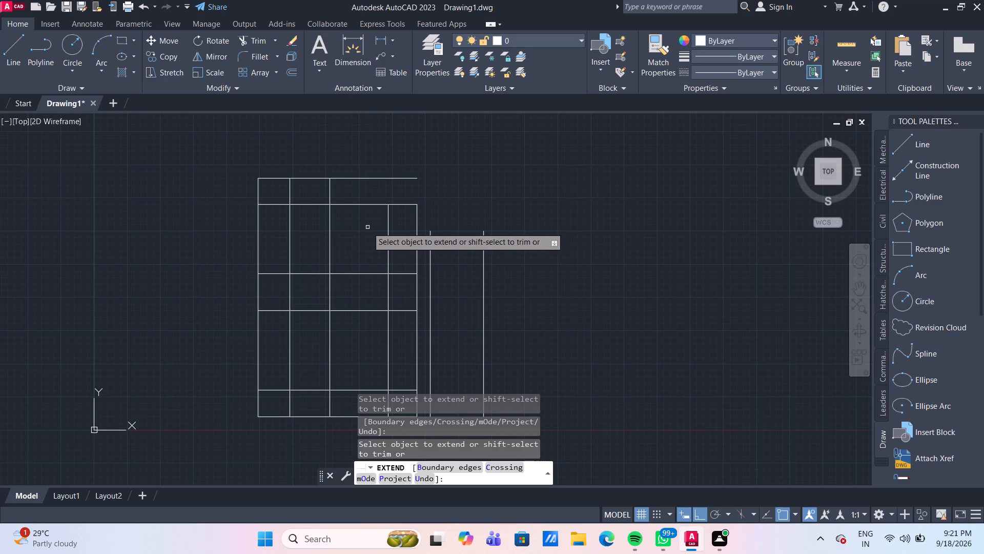
left_click(389, 229)
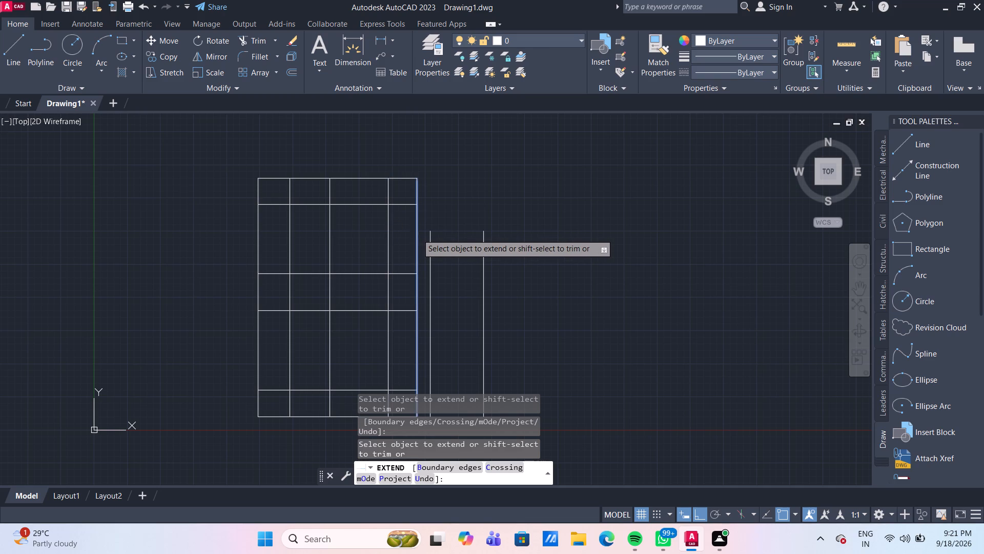
left_click(417, 234)
Extend the lower three inner horizontal lines rightward to the outermost vertical line.
scroll(427, 205, "down", 2)
scroll(480, 268, "up", 1)
middle_click_drag(476, 263, 467, 249)
scroll(476, 263, "up", 1)
left_click(318, 283)
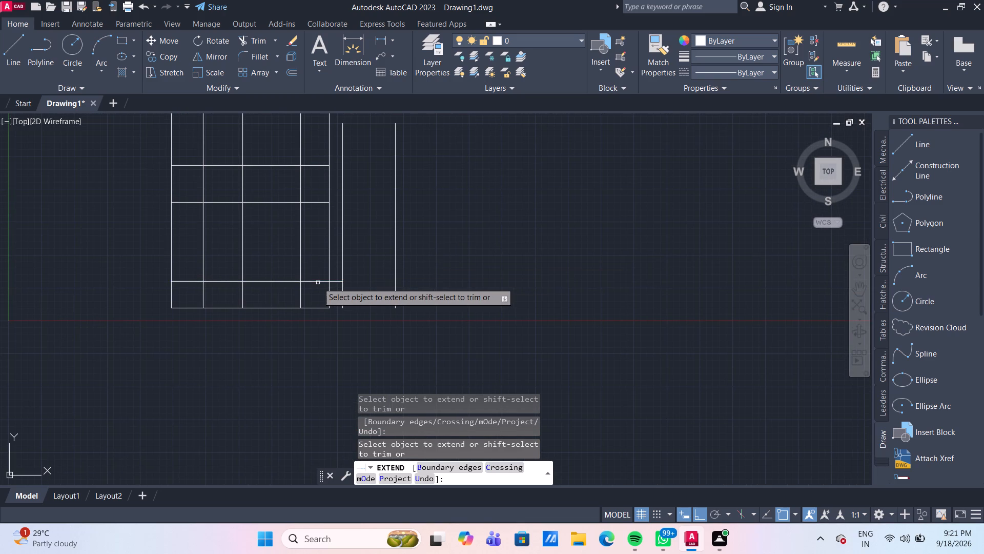
left_click(317, 281)
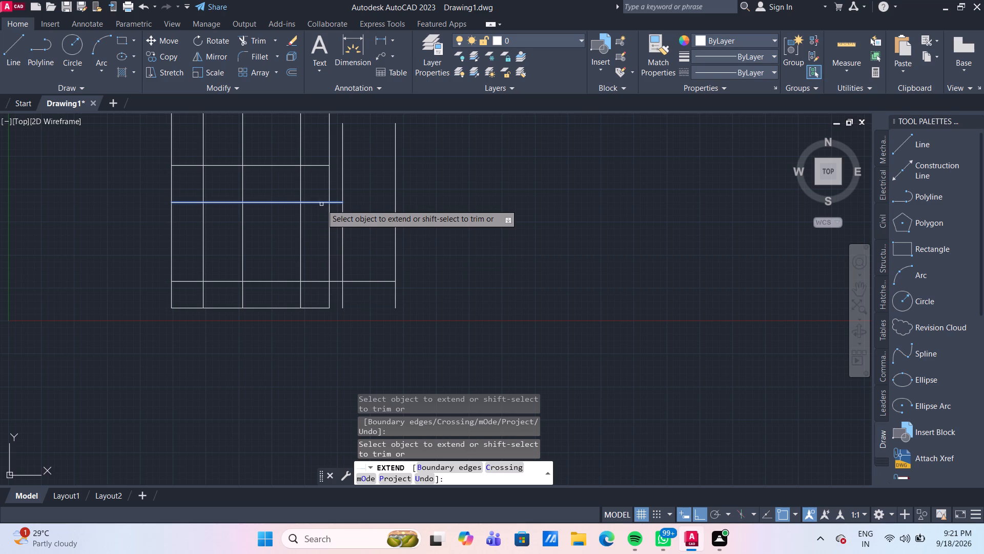
left_click(321, 204)
left_click(320, 203)
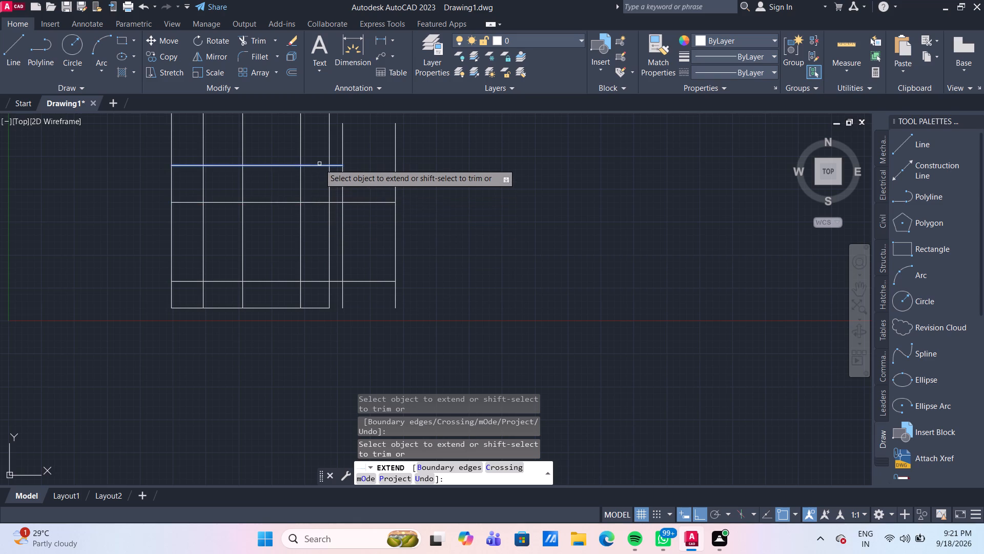
left_click(319, 164)
left_click(318, 166)
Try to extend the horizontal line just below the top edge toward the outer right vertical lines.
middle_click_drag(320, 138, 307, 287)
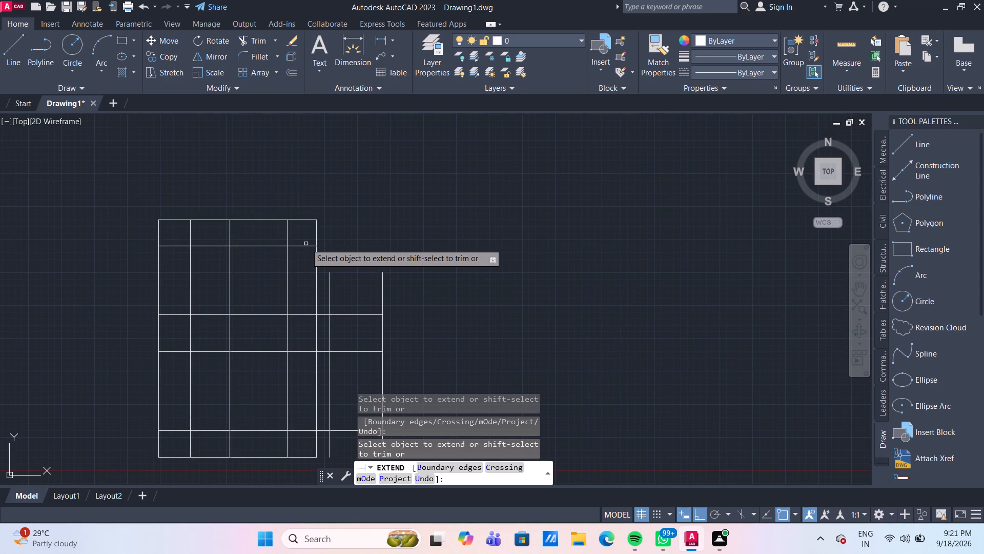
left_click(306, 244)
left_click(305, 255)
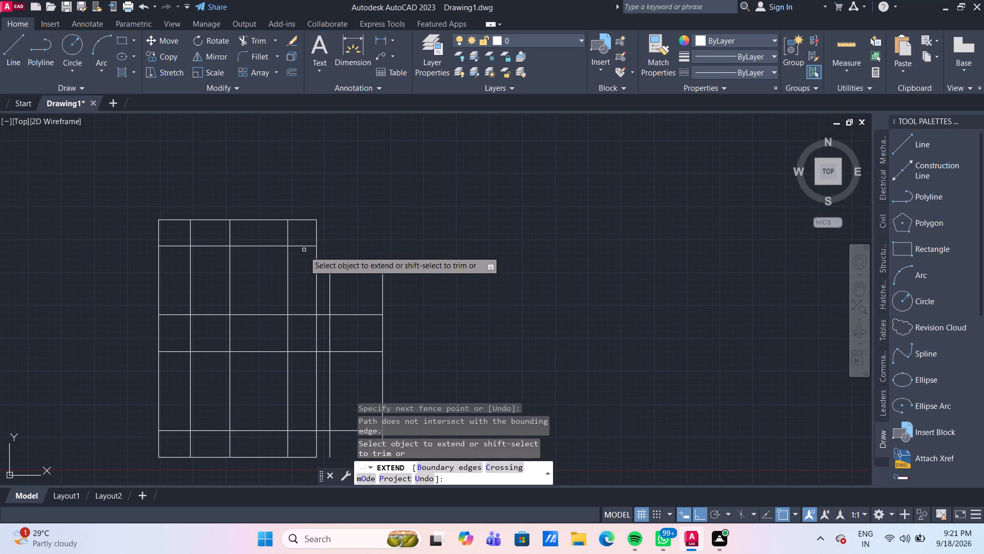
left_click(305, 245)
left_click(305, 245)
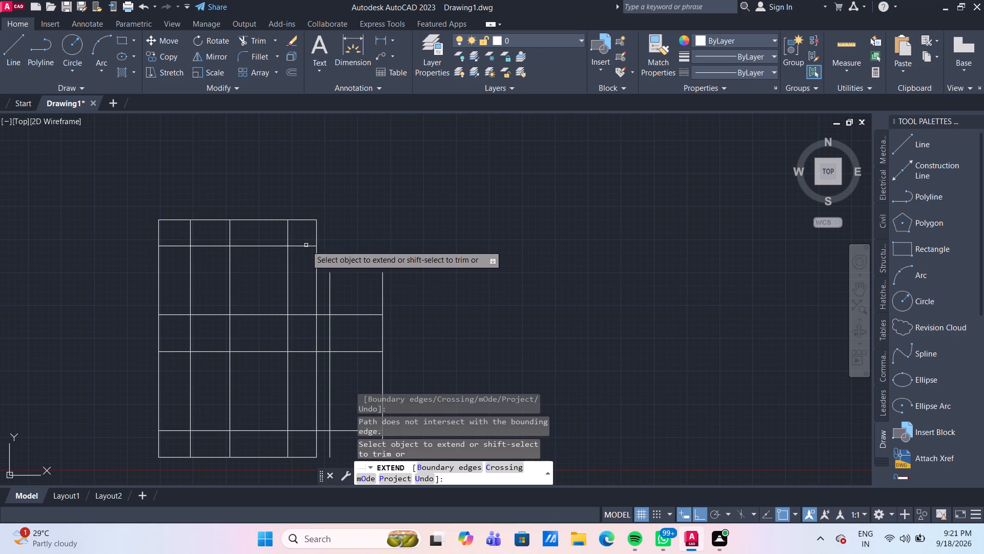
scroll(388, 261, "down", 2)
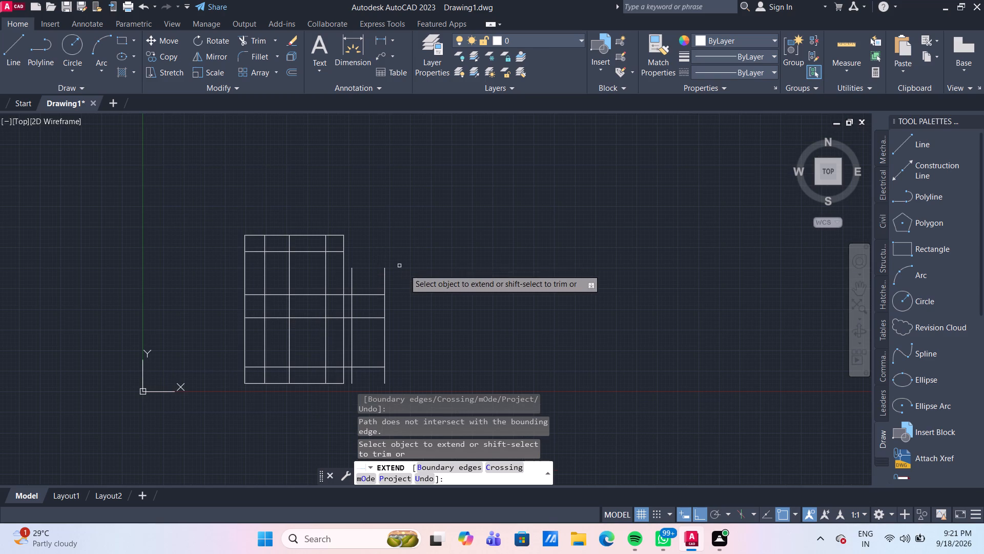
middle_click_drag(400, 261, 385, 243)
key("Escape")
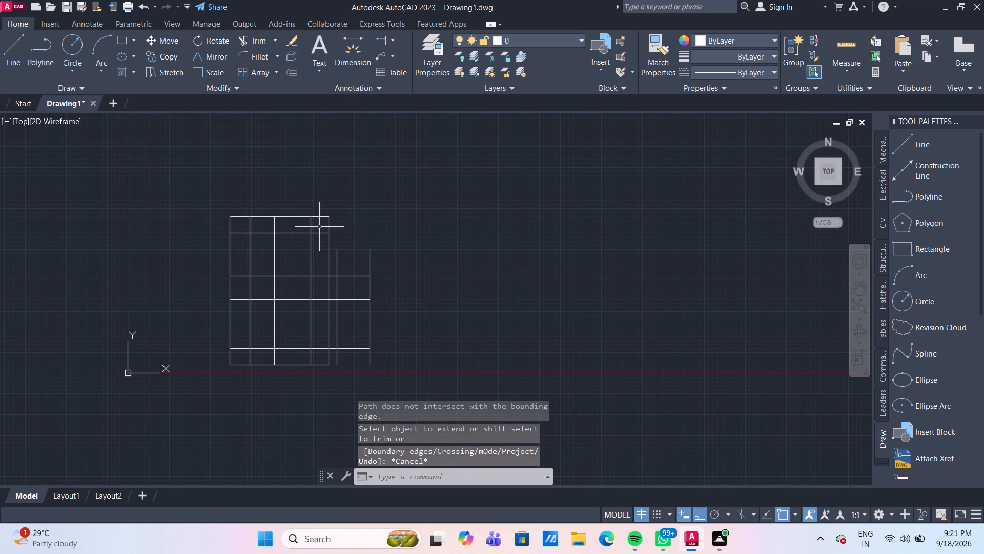
Draw a 125 mm line rightward from the top edge's right end, continuing down to the outermost vertical line's upper end.
left_click(25, 57)
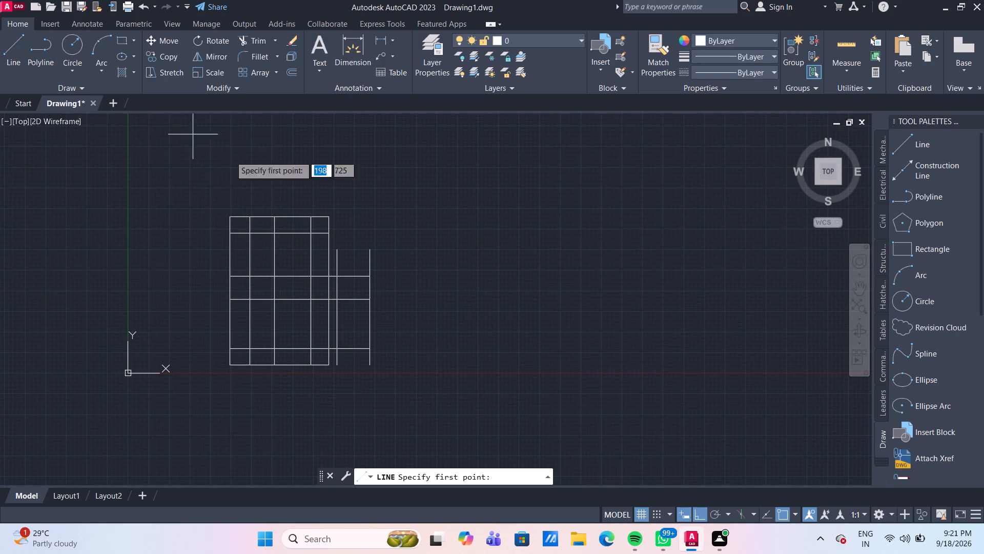
left_click(329, 216)
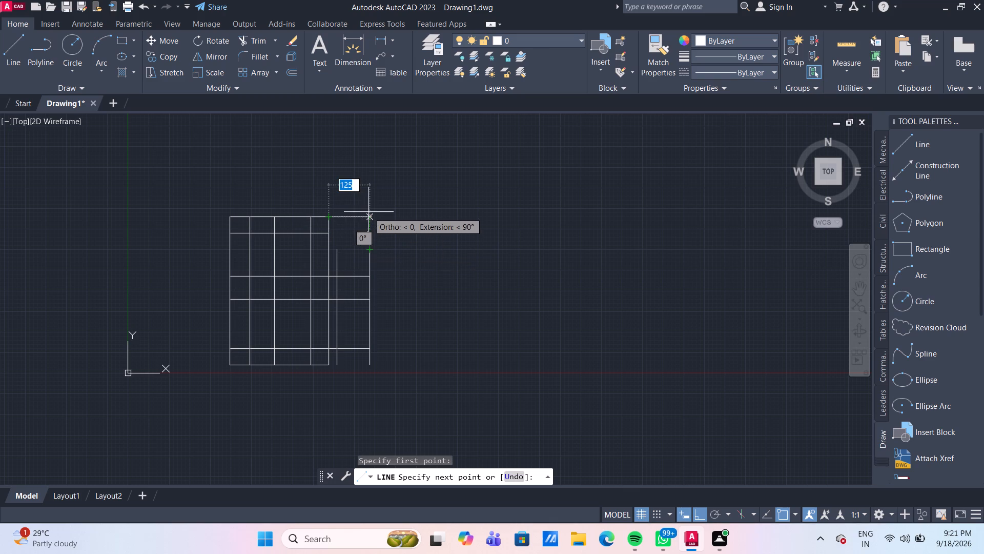
left_click(368, 212)
left_click(369, 250)
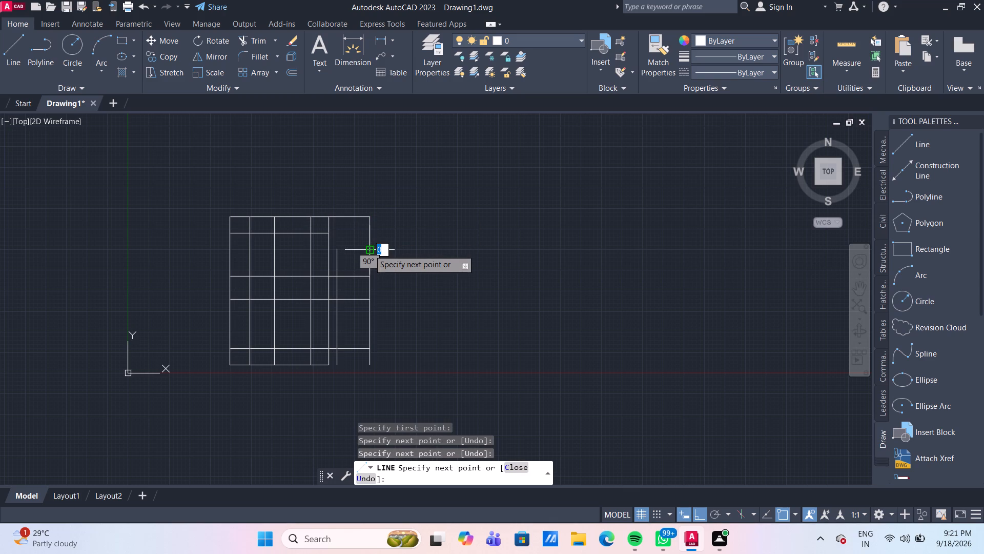
key("Escape")
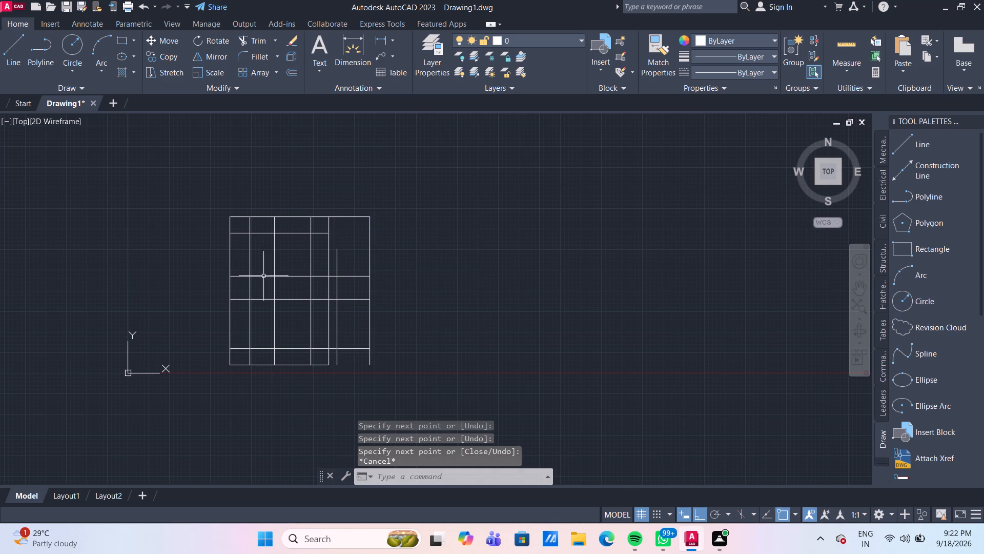
Draw a line from the bottom edge's right end to the outermost vertical line's lower end.
left_click(3, 69)
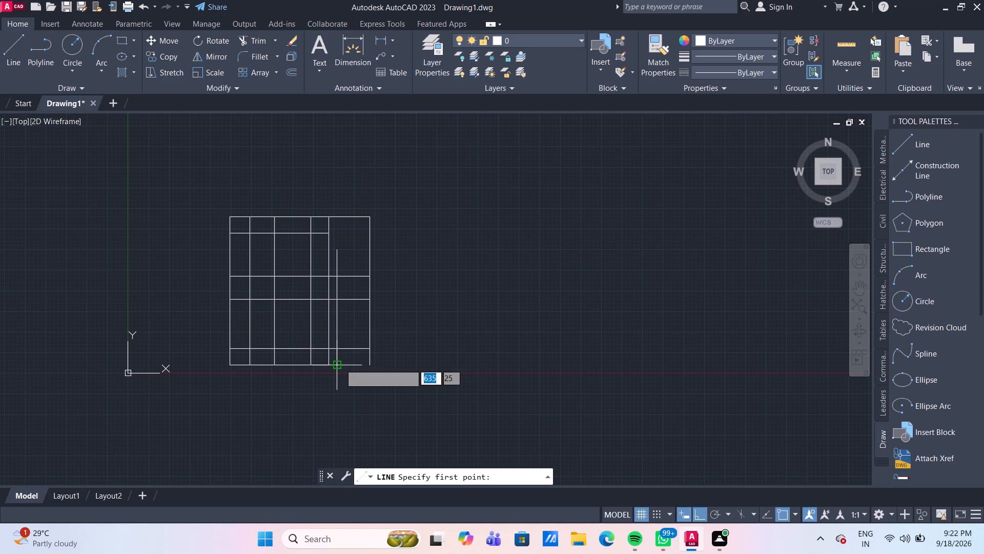
left_click(331, 363)
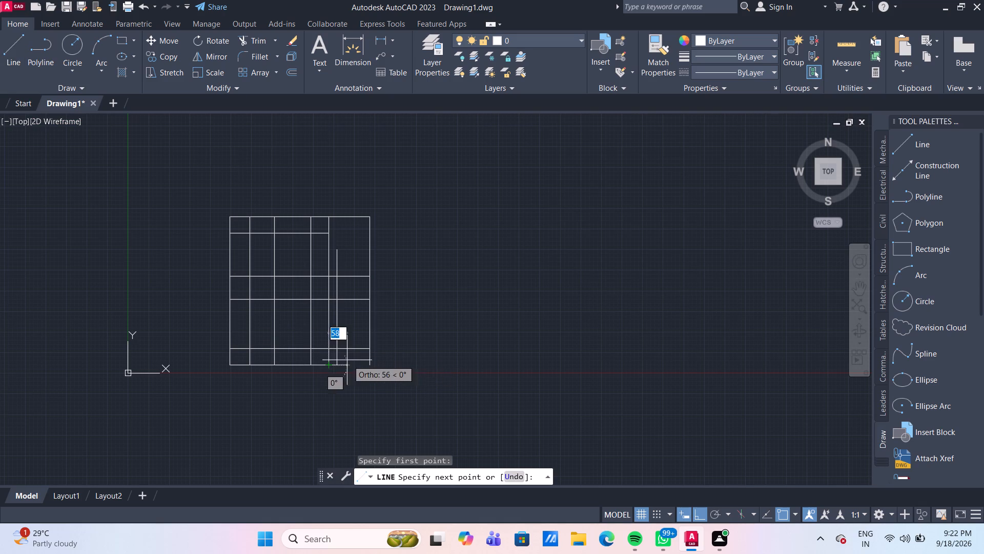
left_click(372, 362)
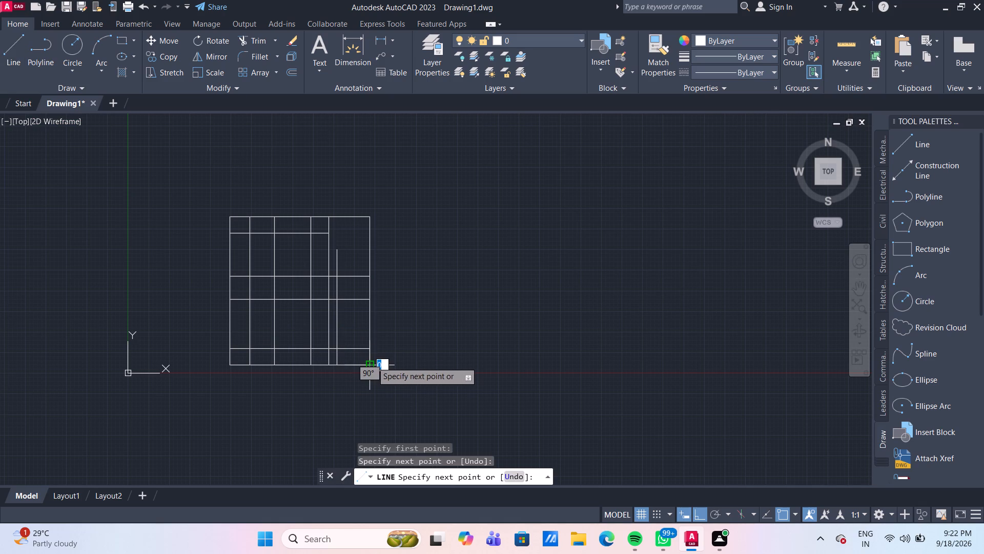
key("Escape")
Delete the rectangle's original right edge, the 450 mm vertical line.
left_click(328, 316)
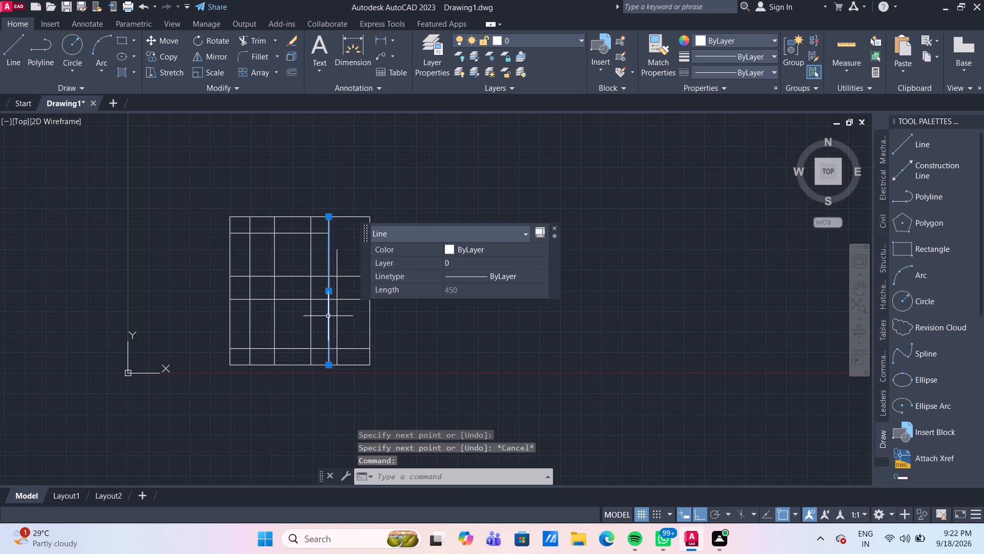
key("Delete")
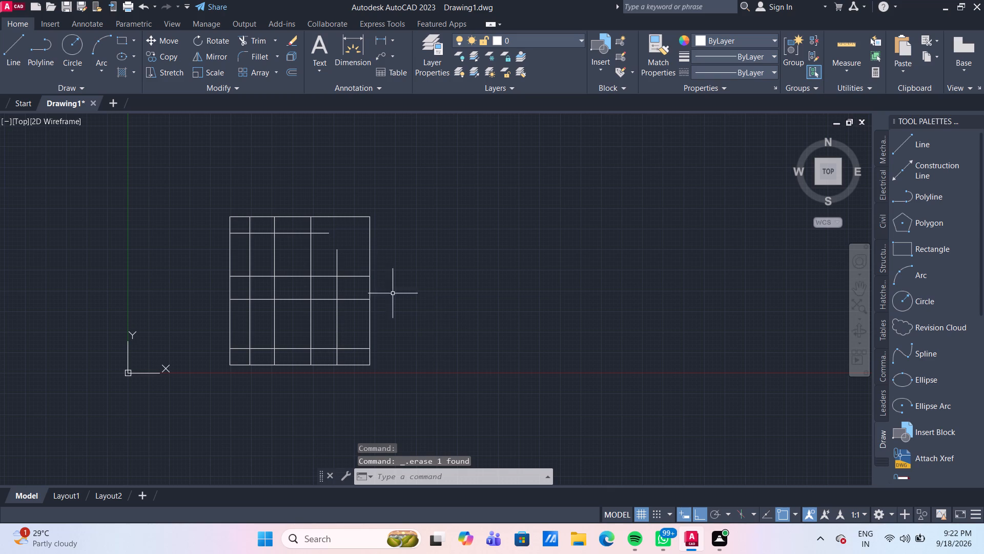
Extend the short vertical line up to the top edge, and the uppermost inner horizontal line to the new right edge.
type("ex")
key("Return")
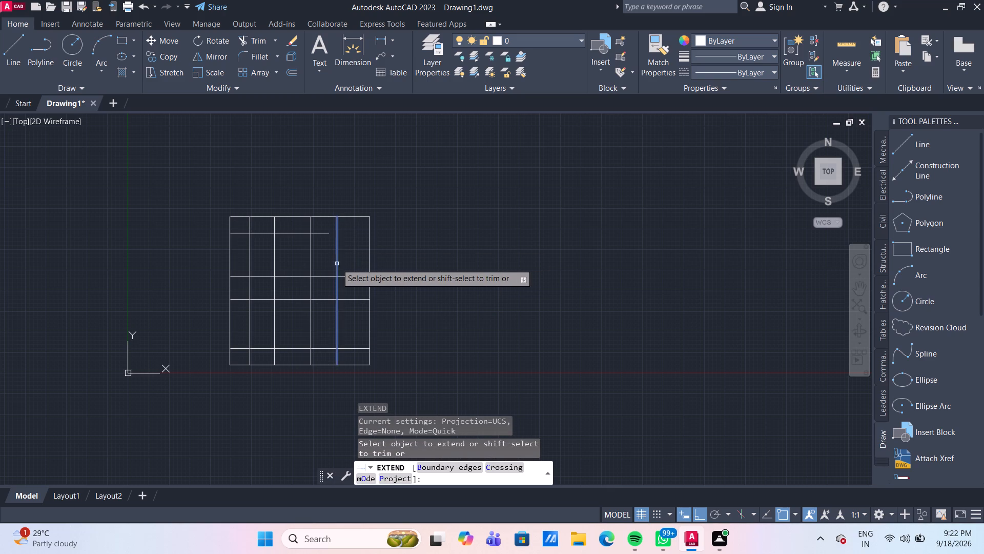
left_click(337, 264)
left_click(321, 235)
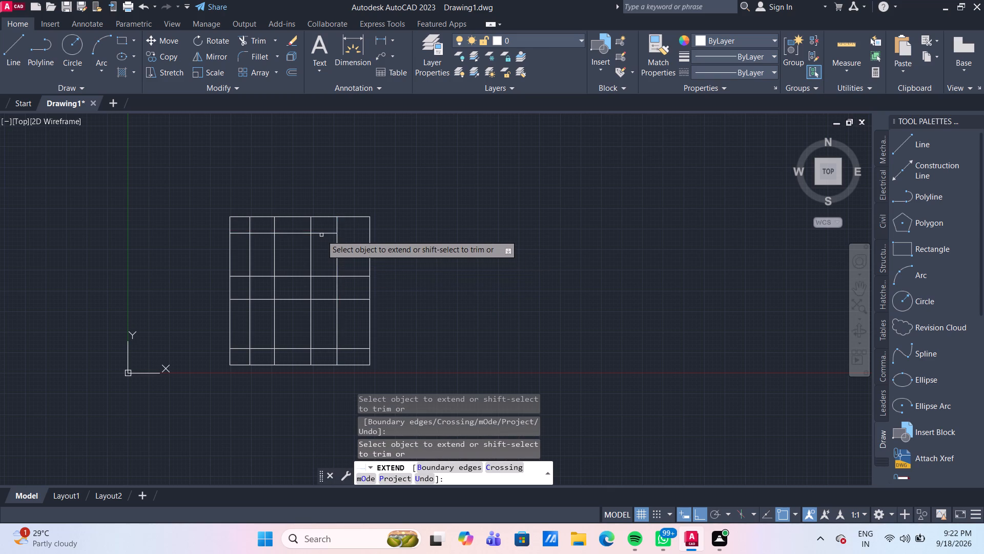
left_click(331, 232)
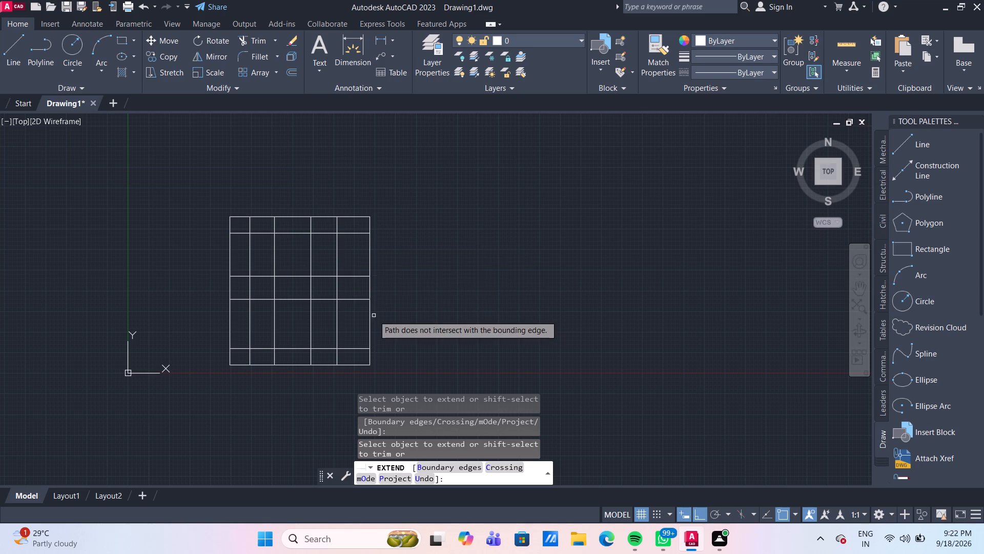
scroll(376, 318, "up", 1)
middle_click_drag(384, 314, 528, 306)
scroll(547, 294, "up", 1)
middle_click_drag(555, 290, 560, 258)
scroll(560, 258, "down", 2)
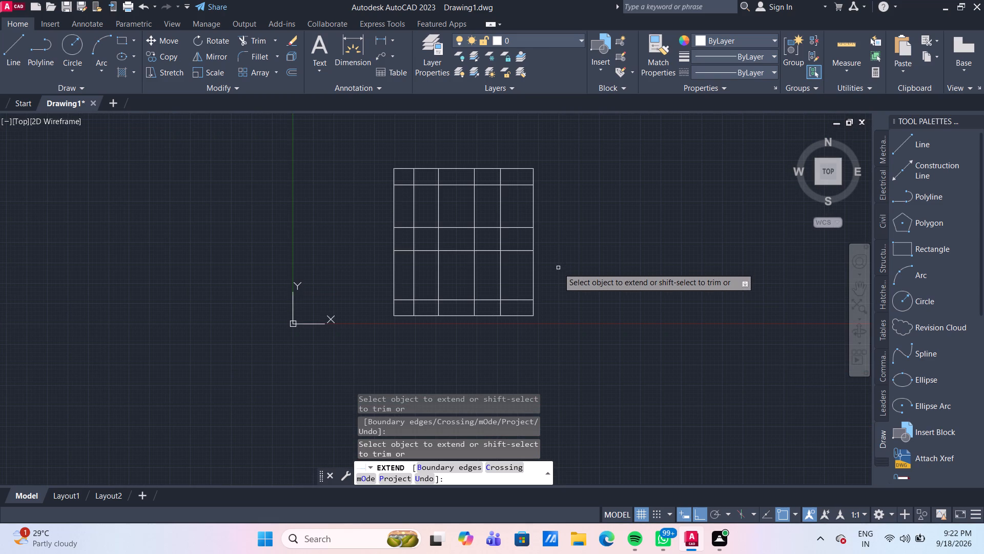
key("Escape")
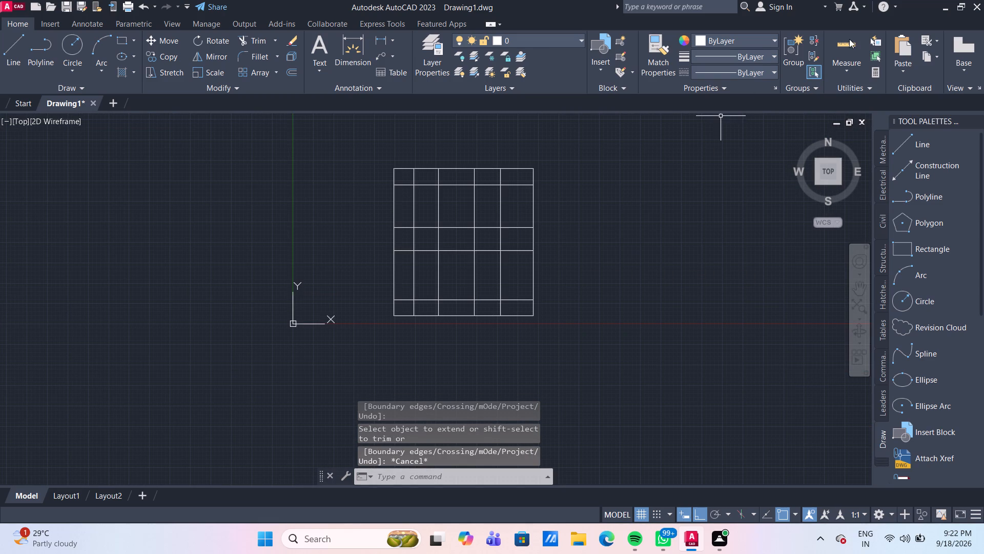
Check the grid's spacings and overall size with Quick measure.
left_click_drag(851, 39, 848, 44)
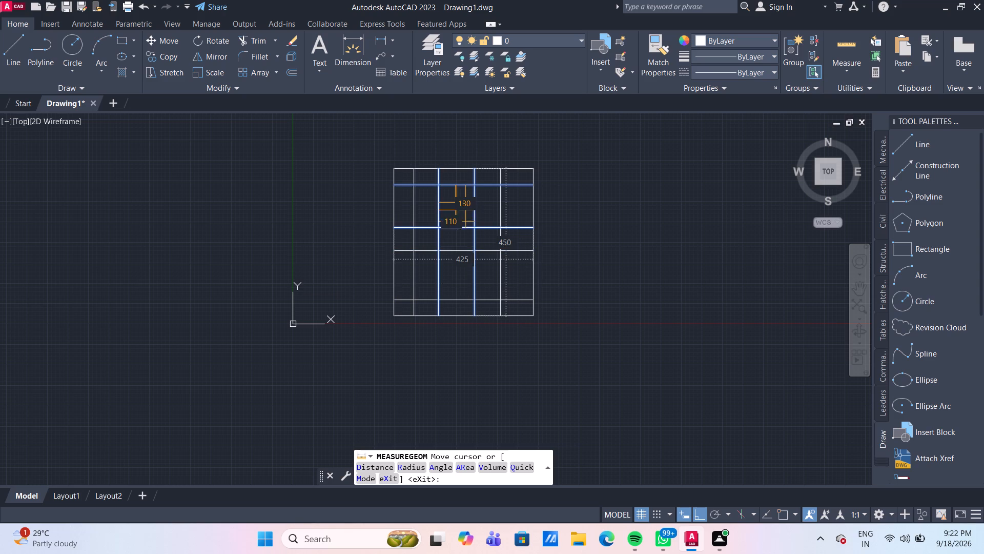
key("Escape")
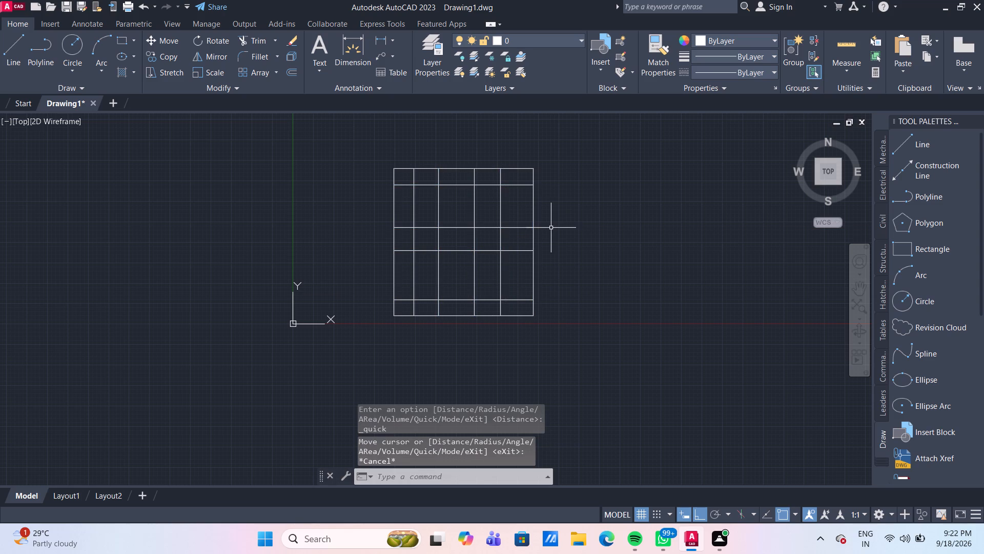
scroll(559, 260, "up", 1)
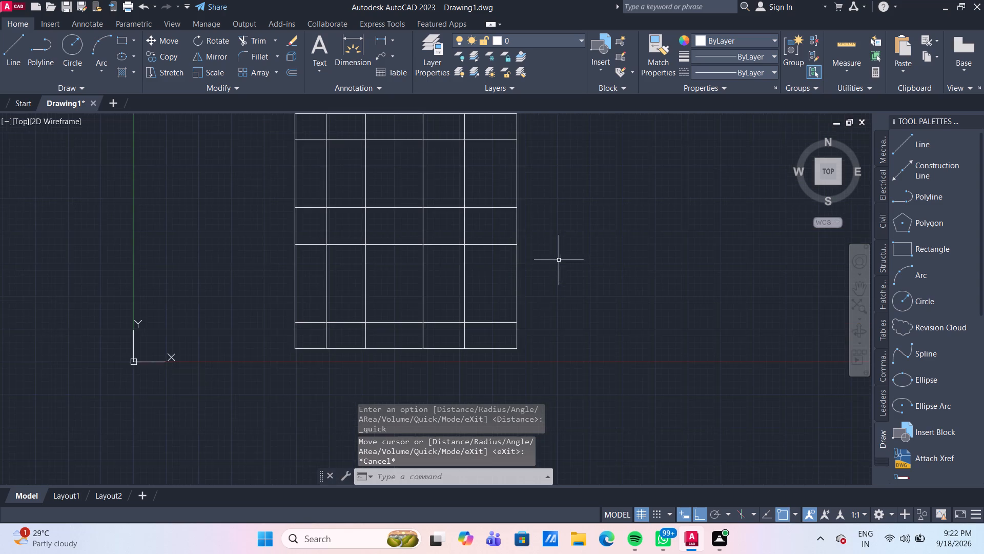
With Ortho off, draw a three-point spline from the grid's lower-right inner intersection along the horizontal line, ending on the right edge slightly below it.
scroll(559, 260, "up", 1)
middle_click_drag(559, 260, 588, 230)
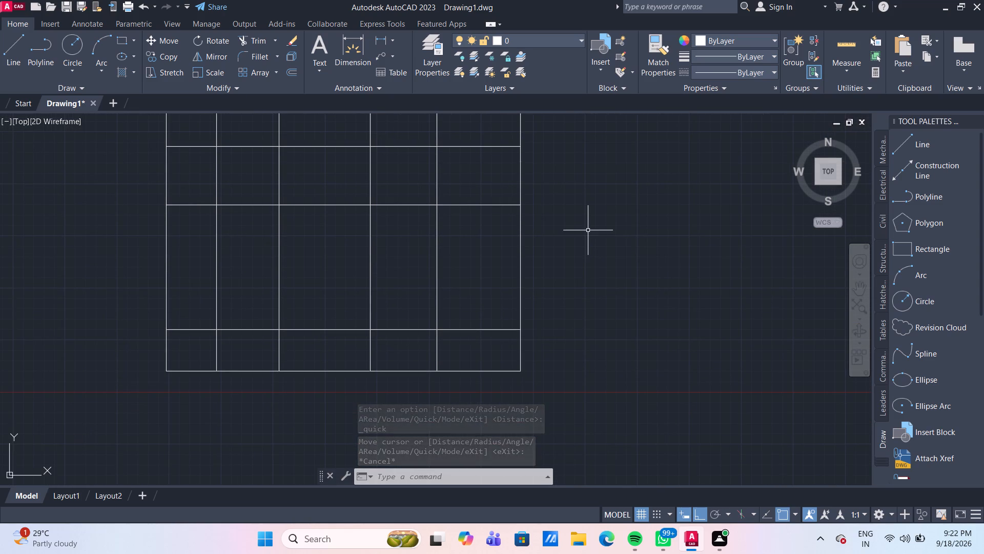
middle_click_drag(603, 302, 695, 293)
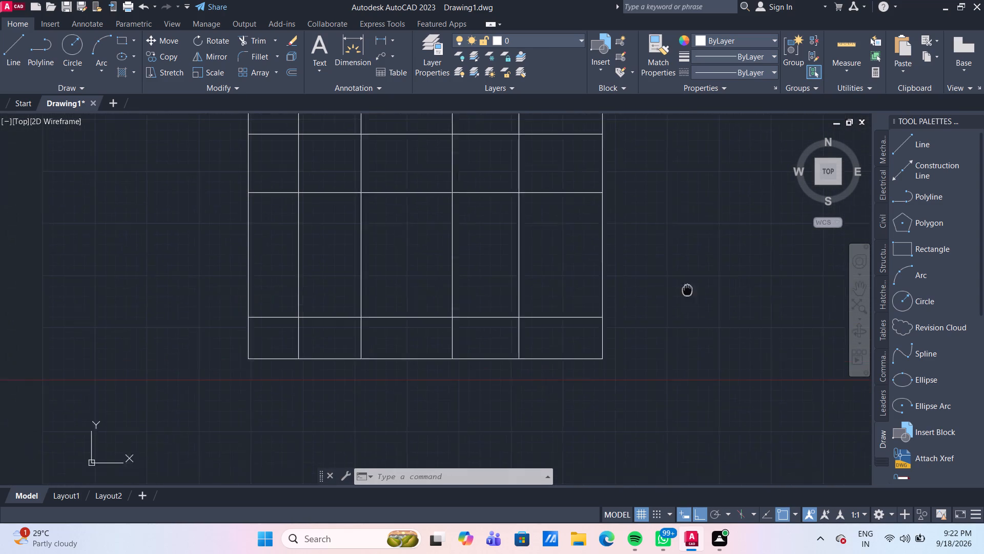
middle_click_drag(695, 293, 699, 294)
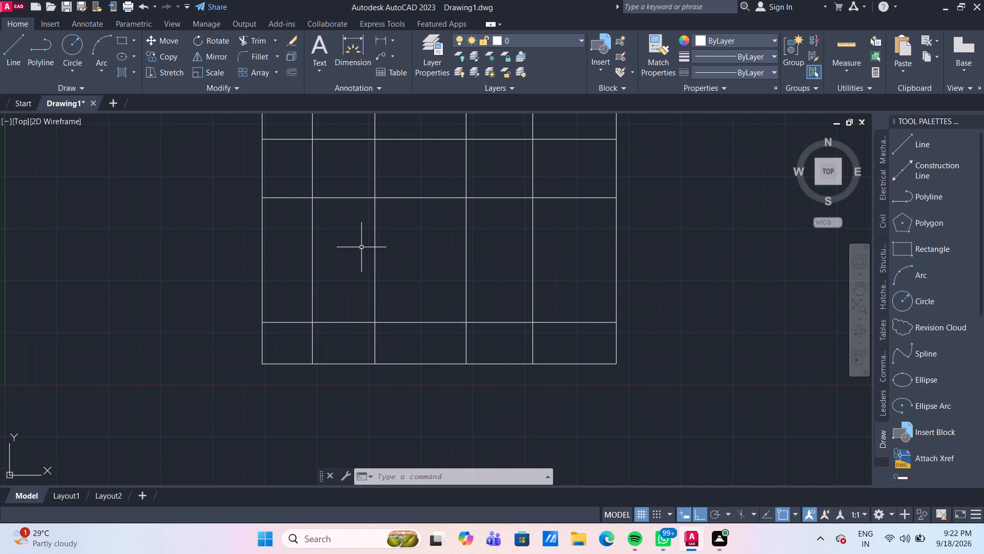
middle_click_drag(361, 247, 357, 272)
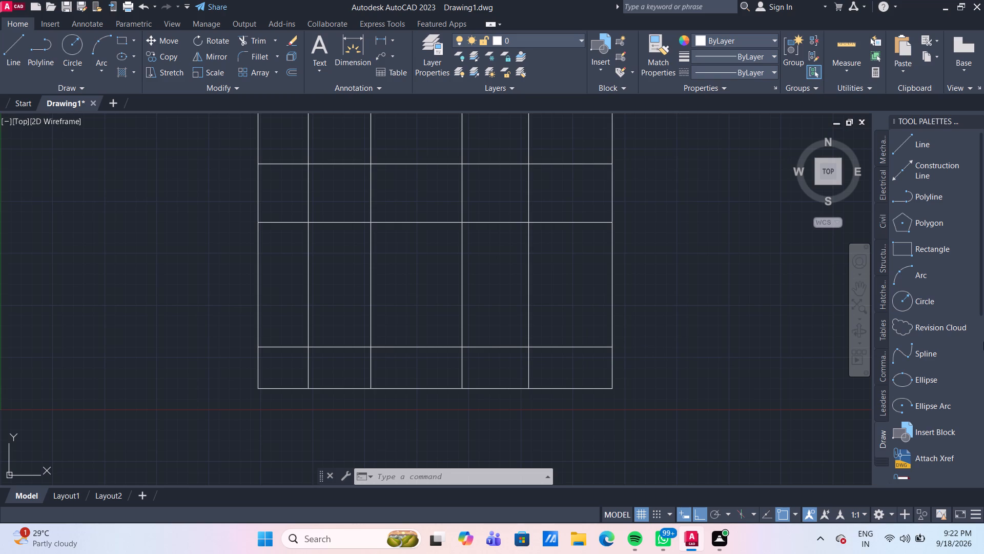
left_click(919, 350)
left_click(529, 348)
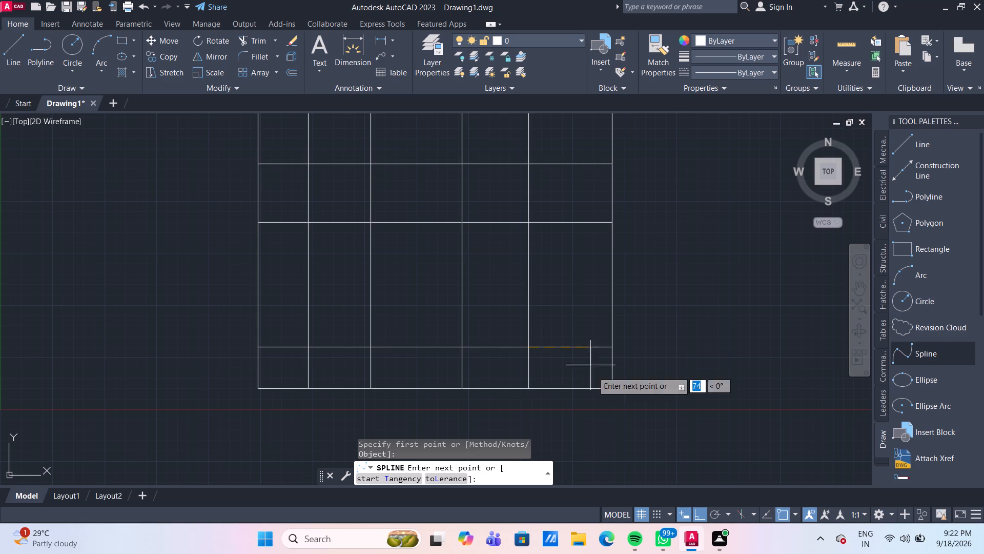
left_click(704, 519)
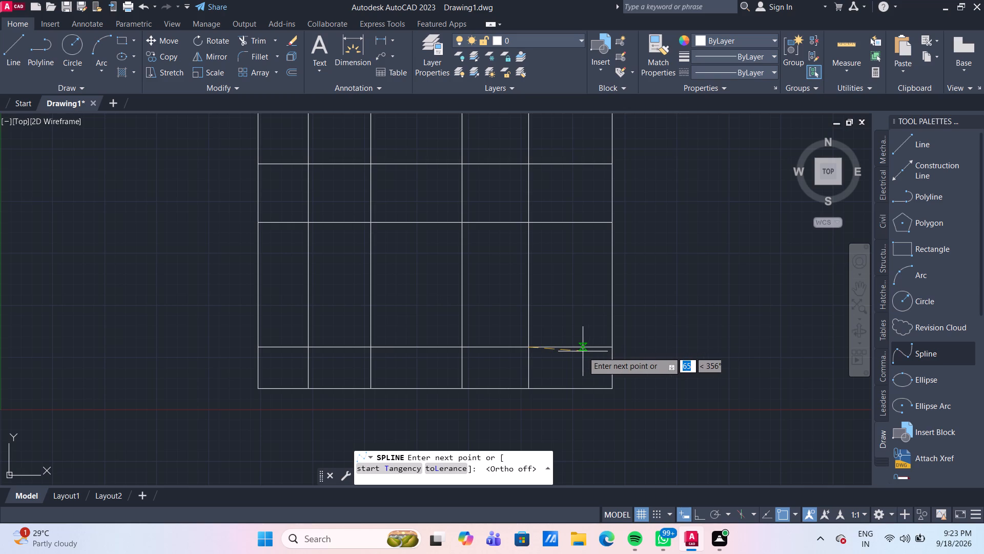
left_click(576, 351)
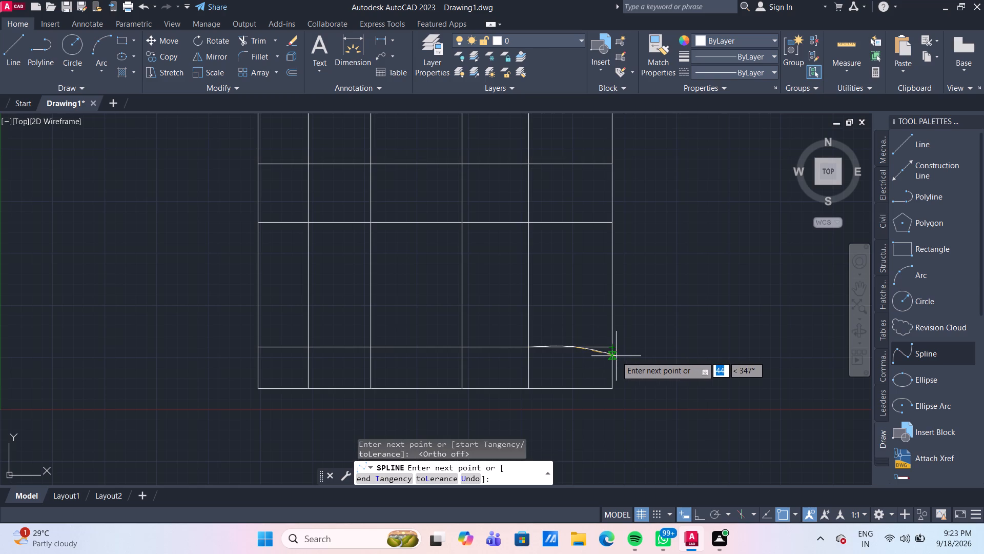
scroll(618, 353, "up", 3)
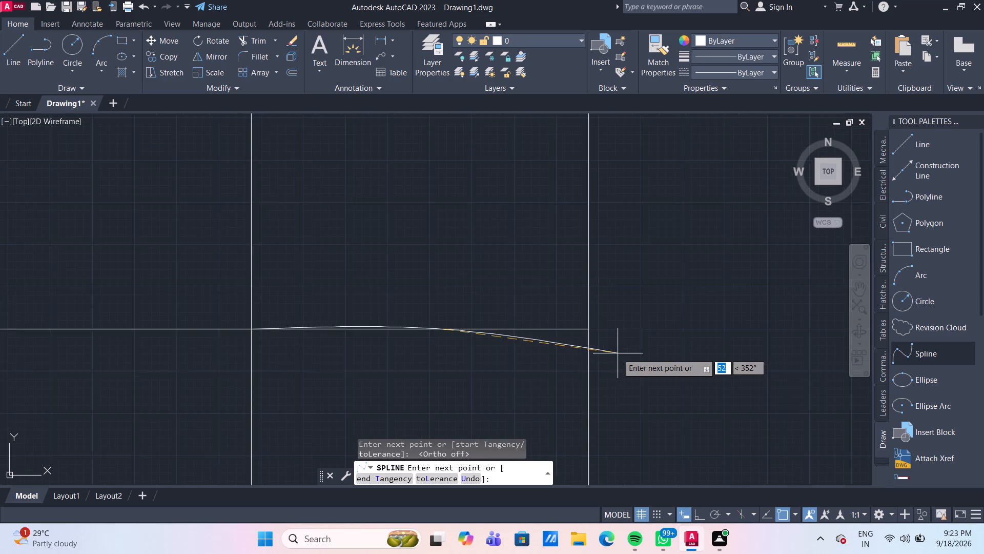
scroll(618, 353, "up", 1)
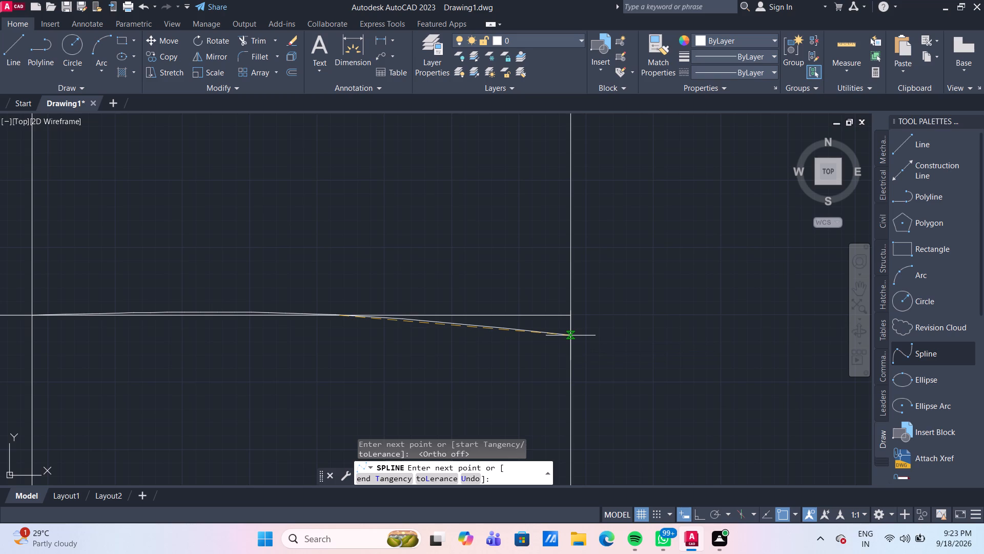
left_click(570, 335)
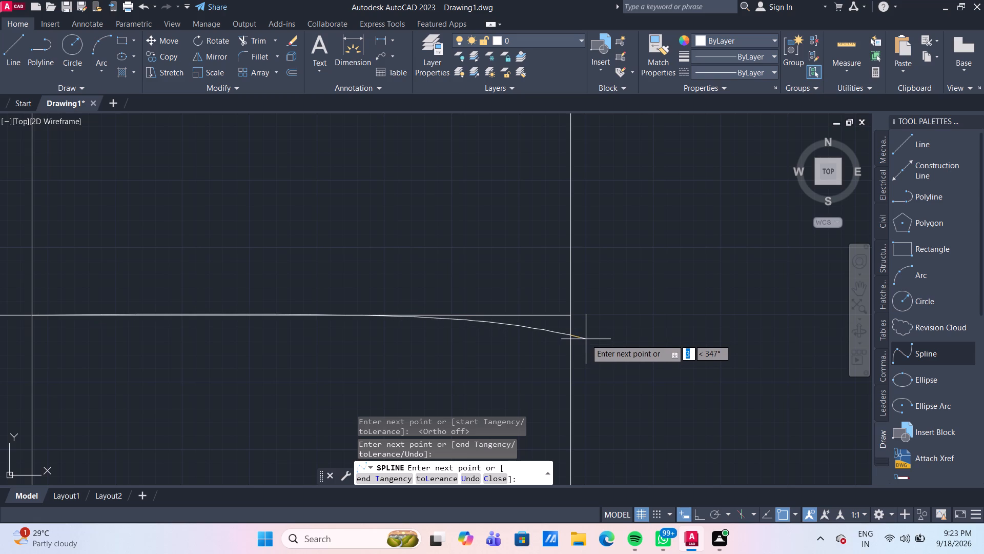
key("Return")
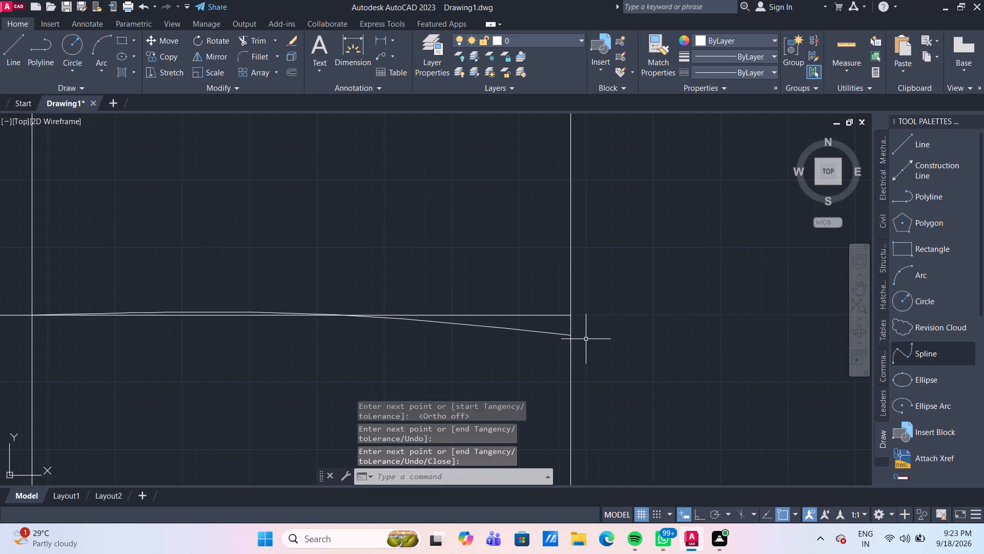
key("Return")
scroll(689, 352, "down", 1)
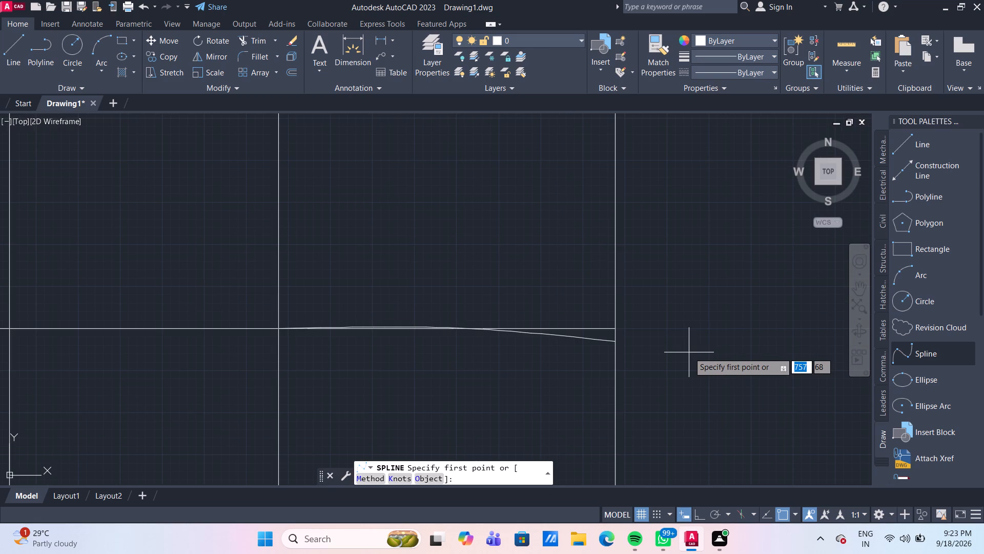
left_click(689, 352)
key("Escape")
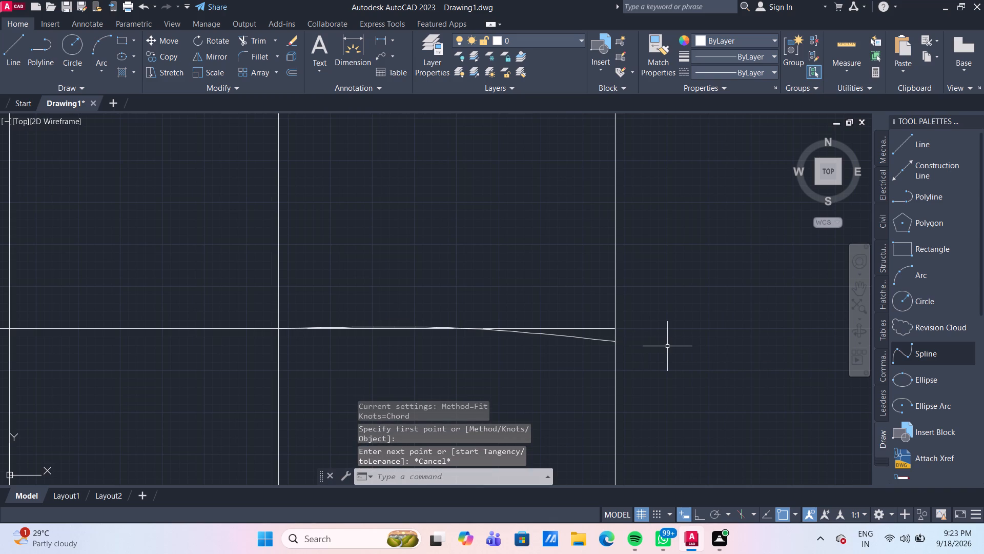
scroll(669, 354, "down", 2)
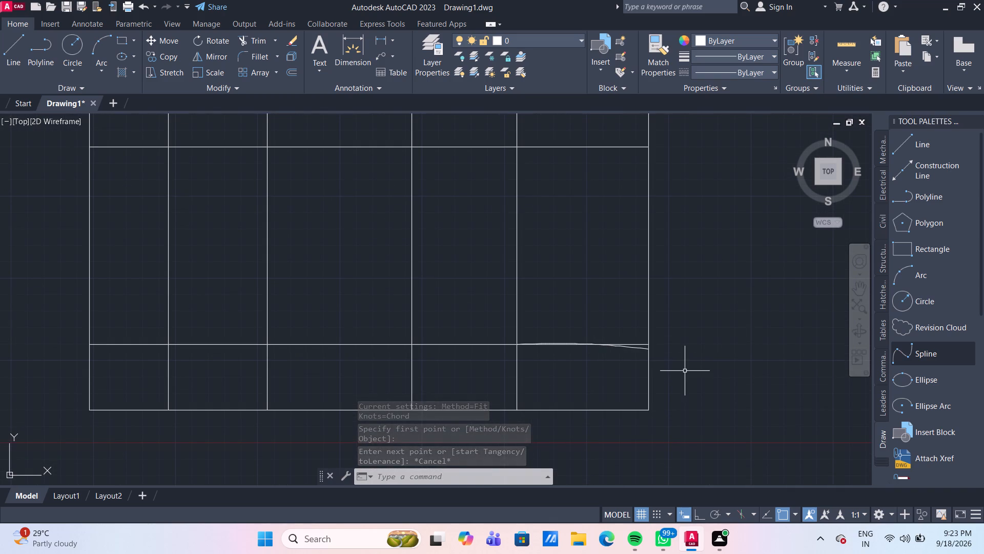
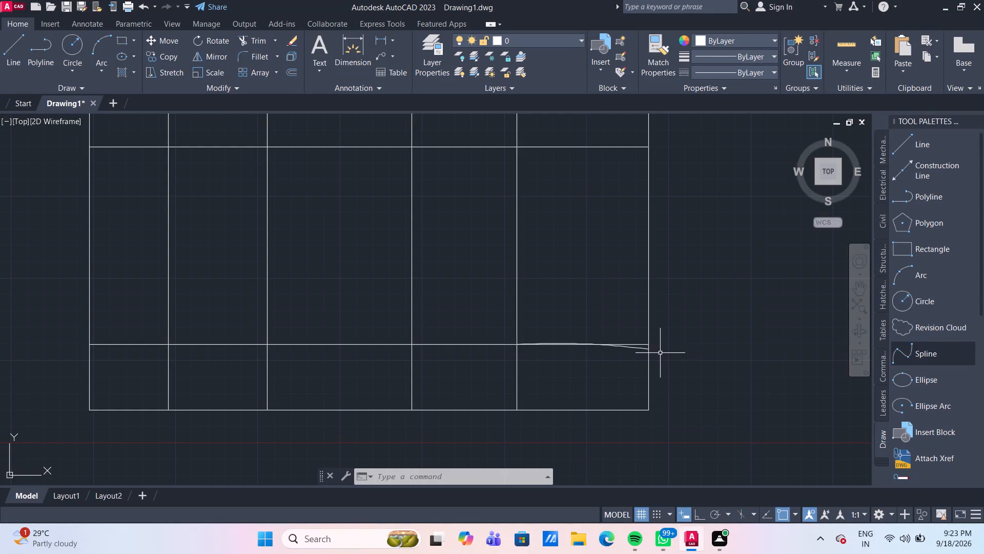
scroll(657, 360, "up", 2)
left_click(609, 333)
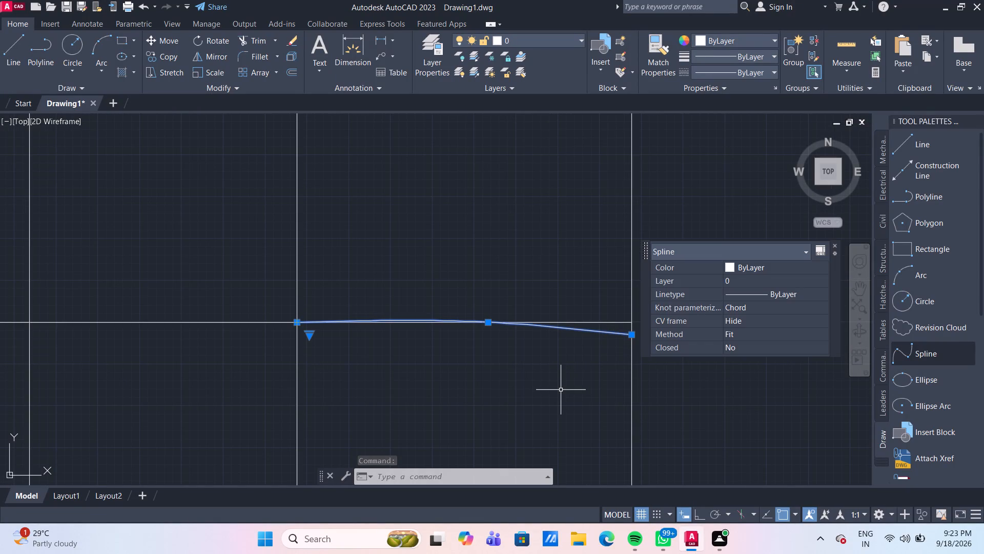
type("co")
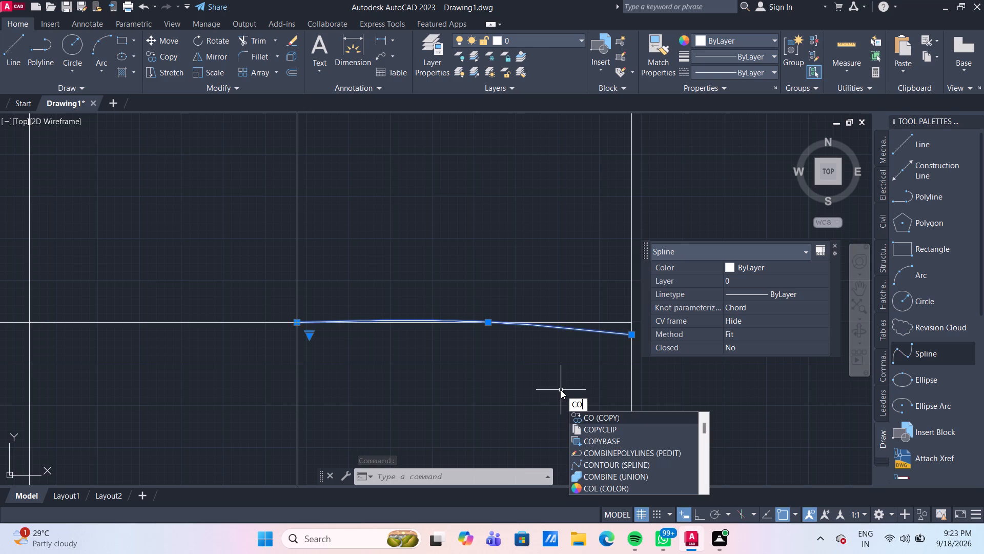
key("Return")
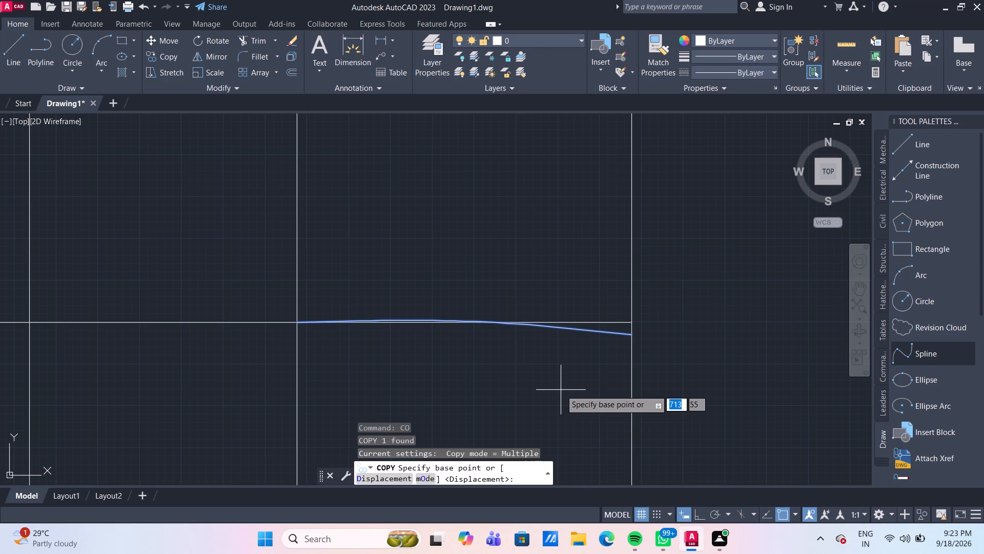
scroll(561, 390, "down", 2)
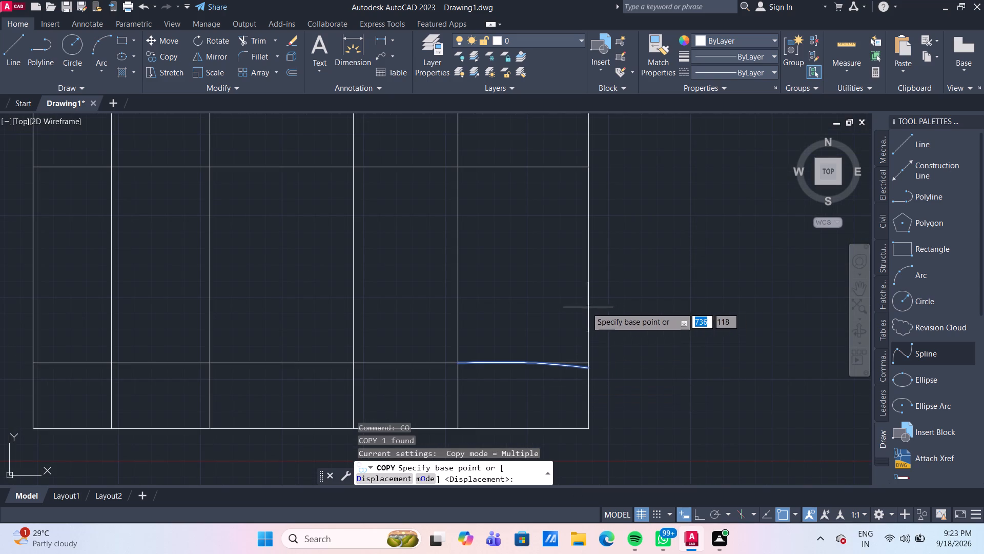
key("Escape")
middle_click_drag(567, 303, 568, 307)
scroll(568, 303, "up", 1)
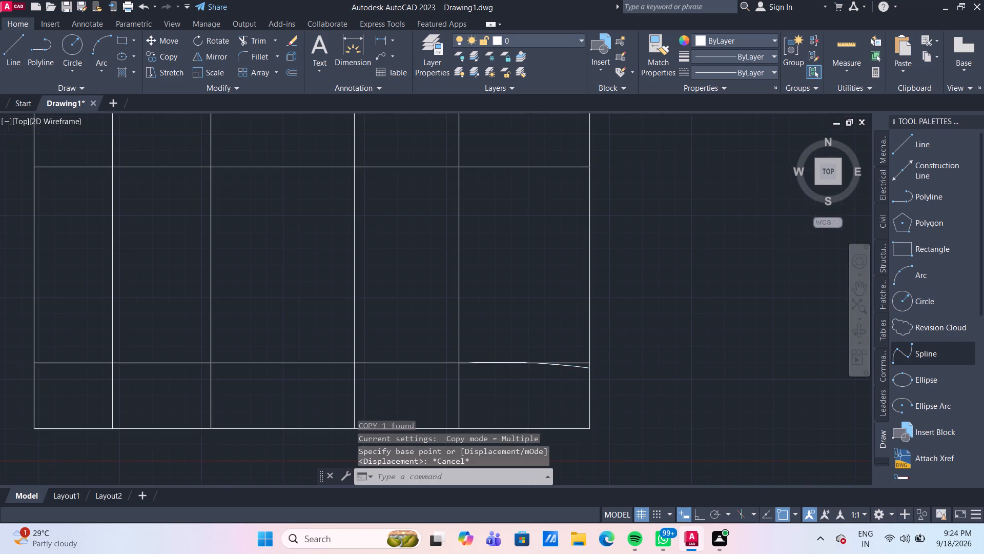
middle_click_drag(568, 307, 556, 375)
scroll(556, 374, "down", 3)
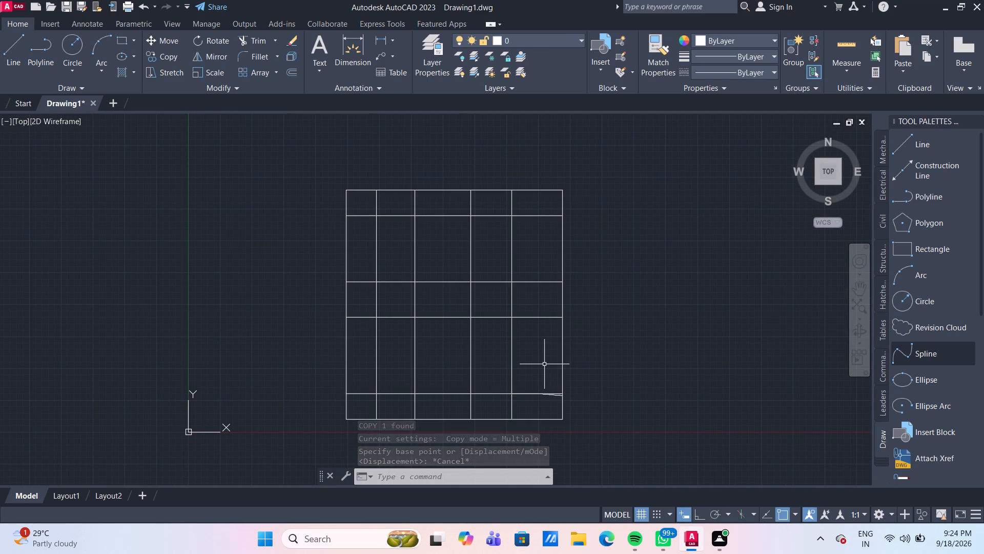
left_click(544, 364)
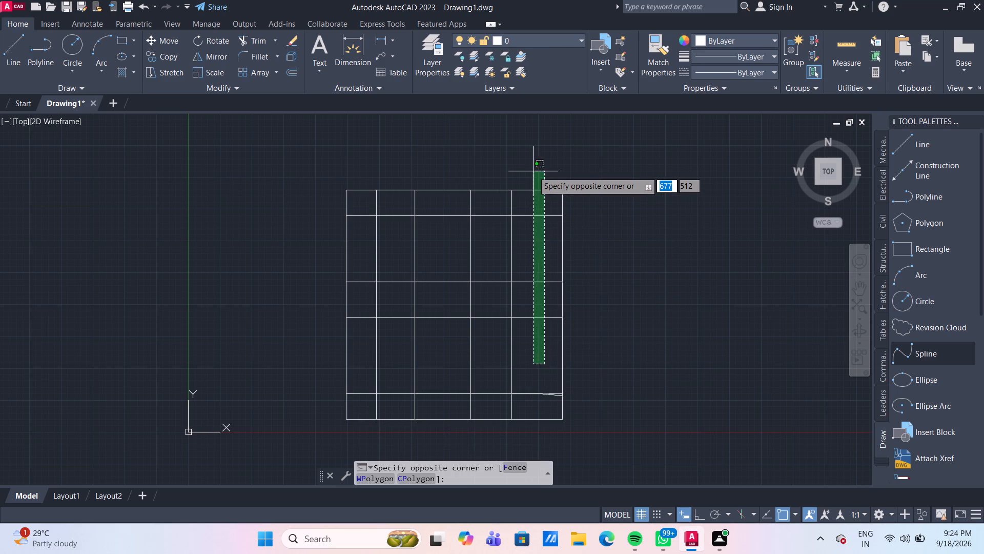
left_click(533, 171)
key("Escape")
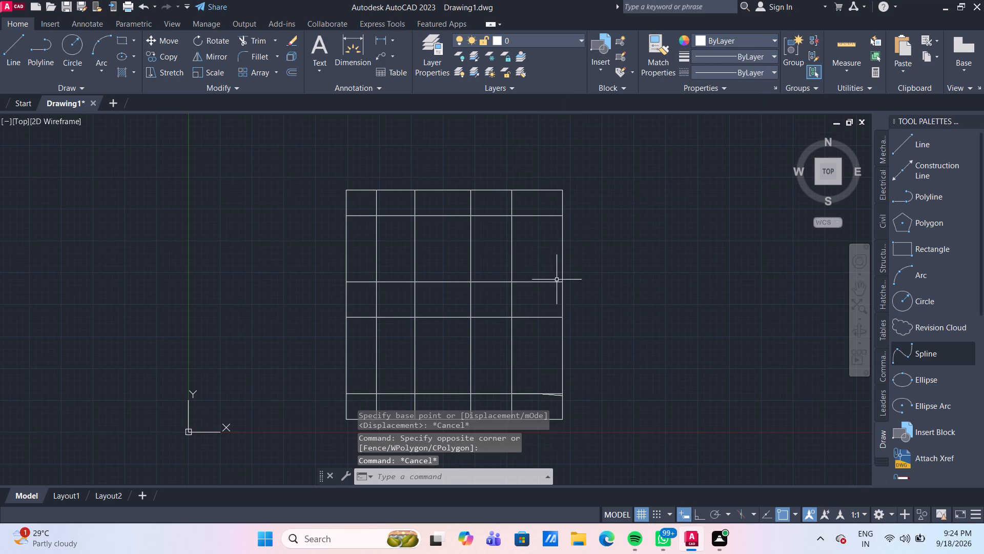
Trim the top edge and the three upper inner horizontal lines between the last inner vertical line and the right edge, using a fence.
type("tr")
key("Return")
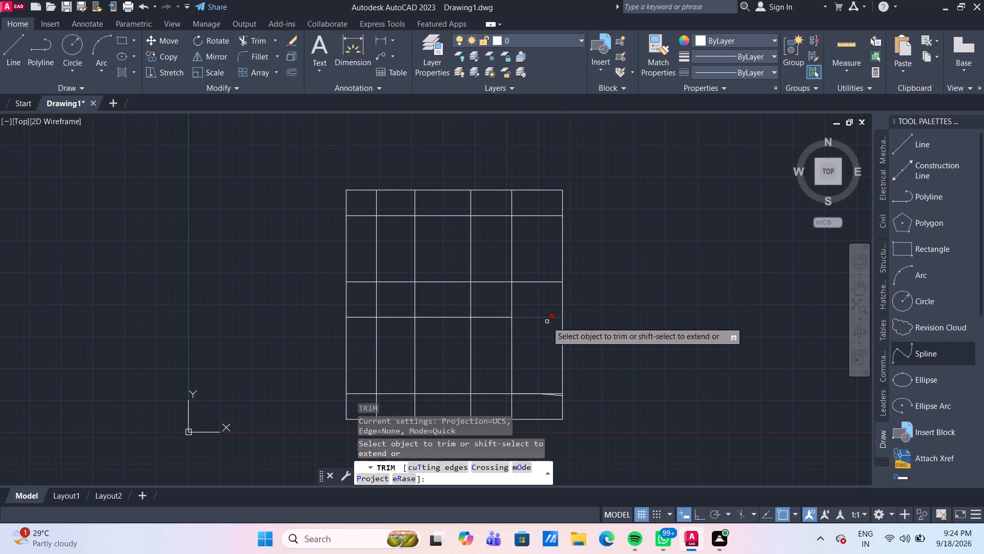
left_click_drag(549, 335, 545, 298)
left_click(542, 156)
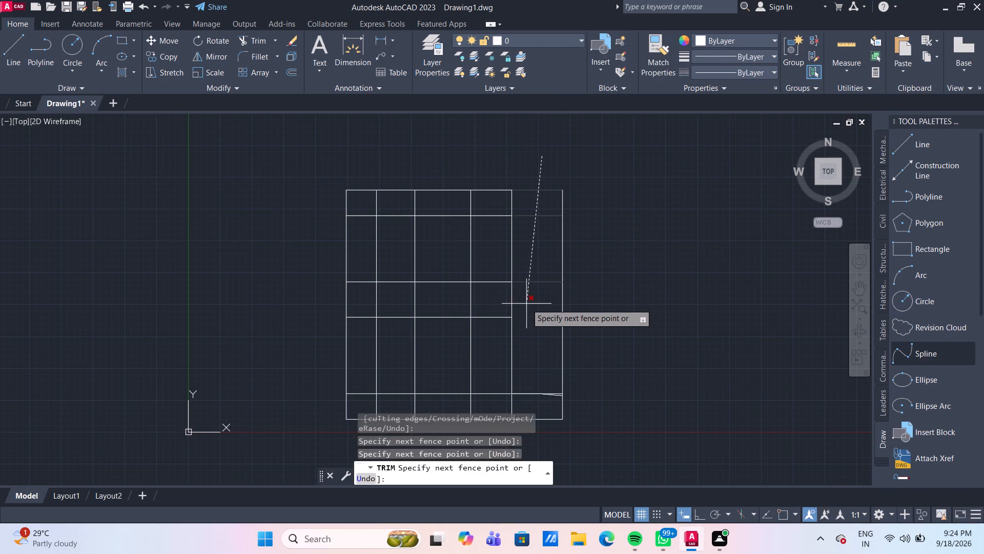
left_click(526, 304)
Trim away the lowest inner horizontal line's remaining straight pieces along the spline in the rightmost column.
scroll(550, 387, "up", 2)
middle_click_drag(549, 360, 560, 253)
scroll(549, 349, "up", 1)
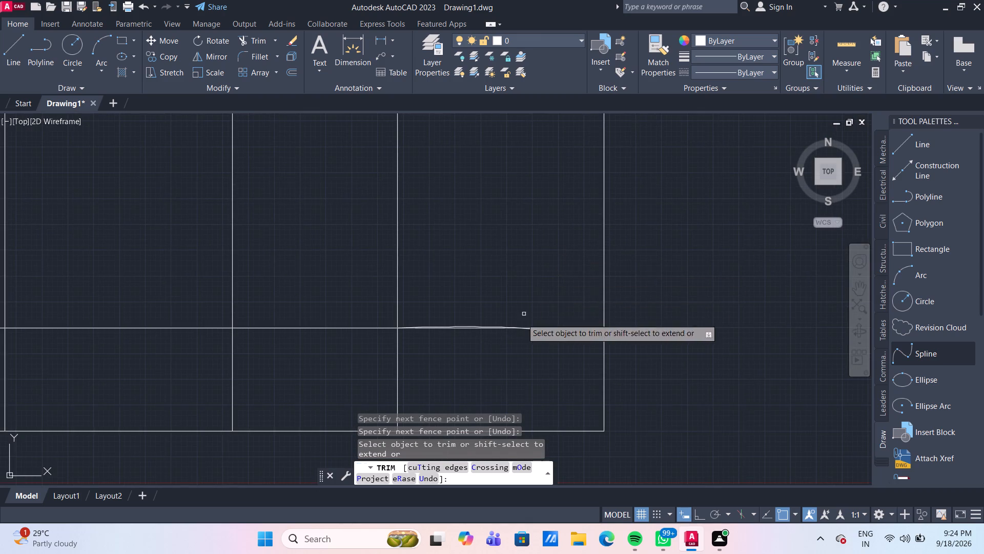
scroll(514, 330, "up", 2)
left_click(450, 322)
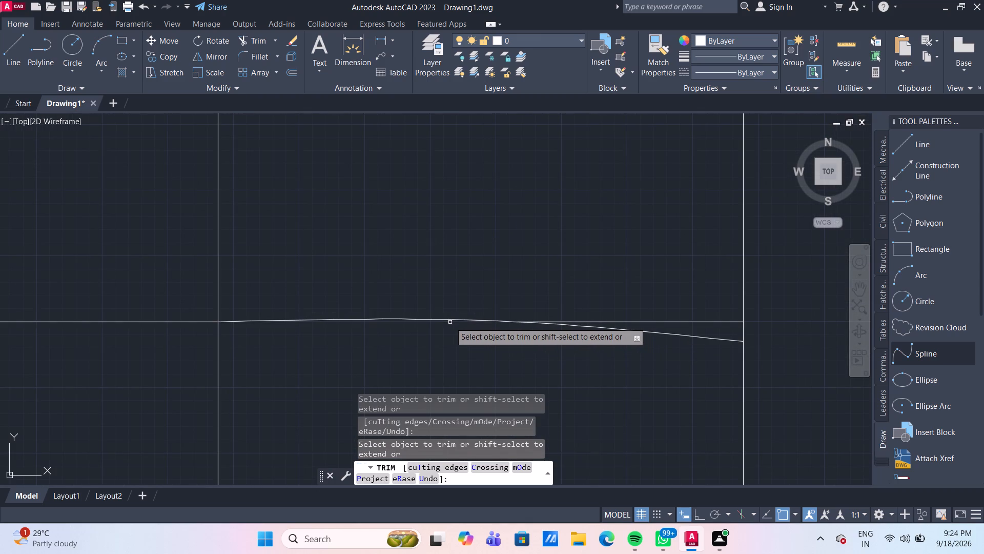
left_click(671, 321)
scroll(719, 286, "down", 2)
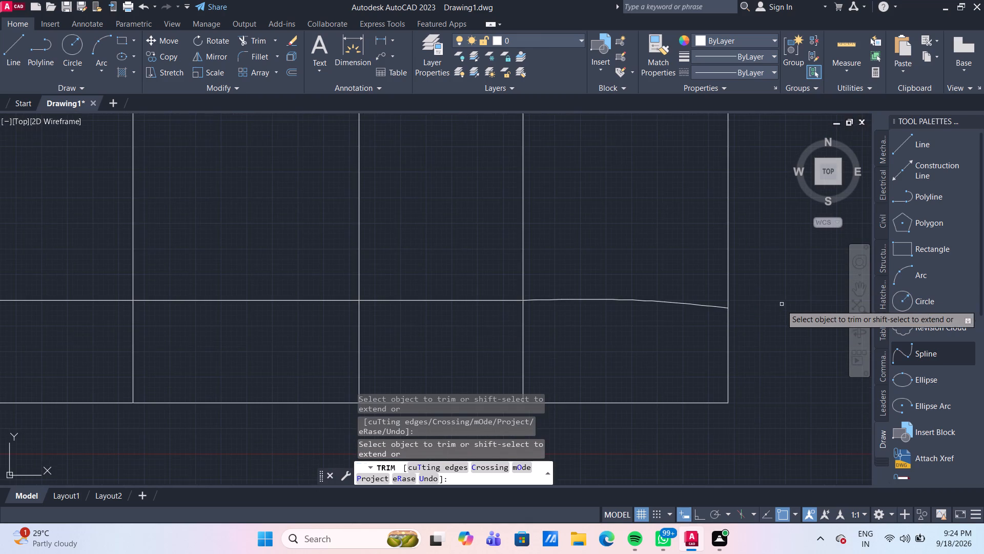
scroll(769, 313, "down", 3)
scroll(758, 325, "up", 1)
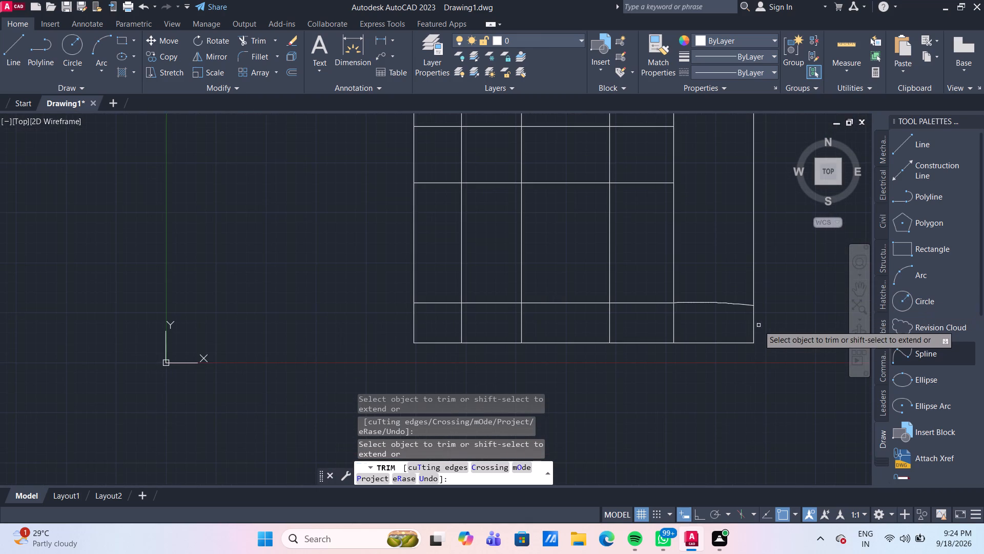
scroll(766, 320, "up", 2)
middle_click_drag(765, 320, 696, 338)
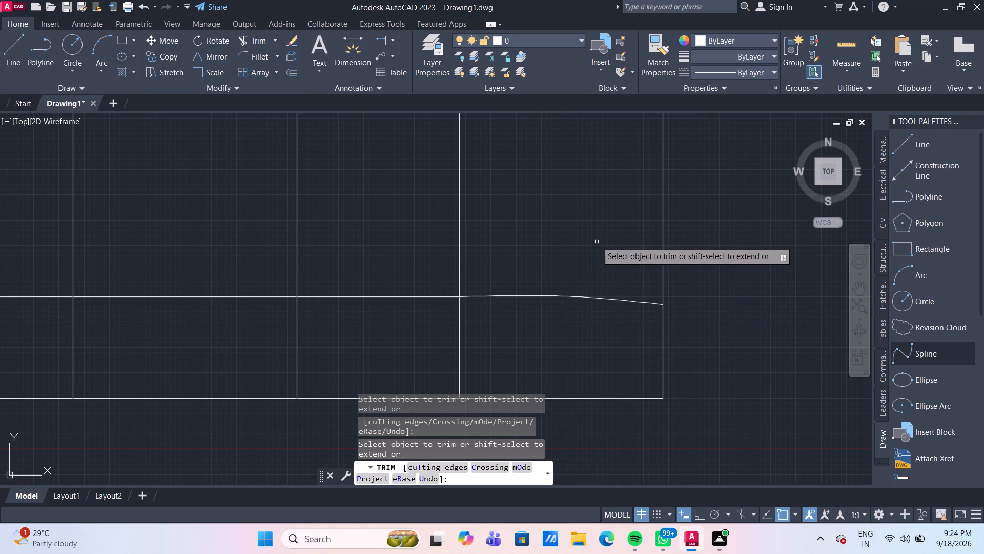
key("Escape")
With Ortho on, copy the spline from its left endpoint straight up to the end of the second inner horizontal line from the bottom.
left_click(585, 298)
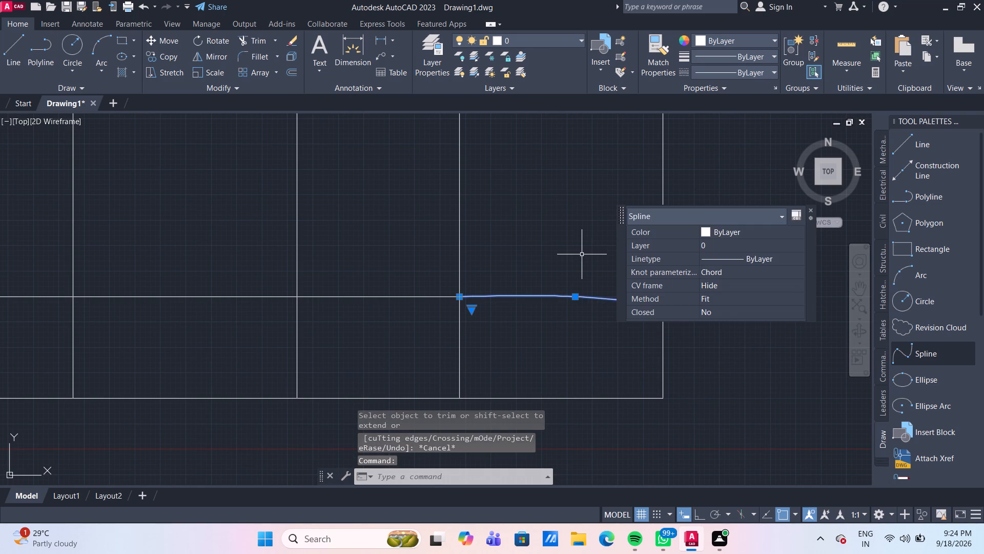
type("co")
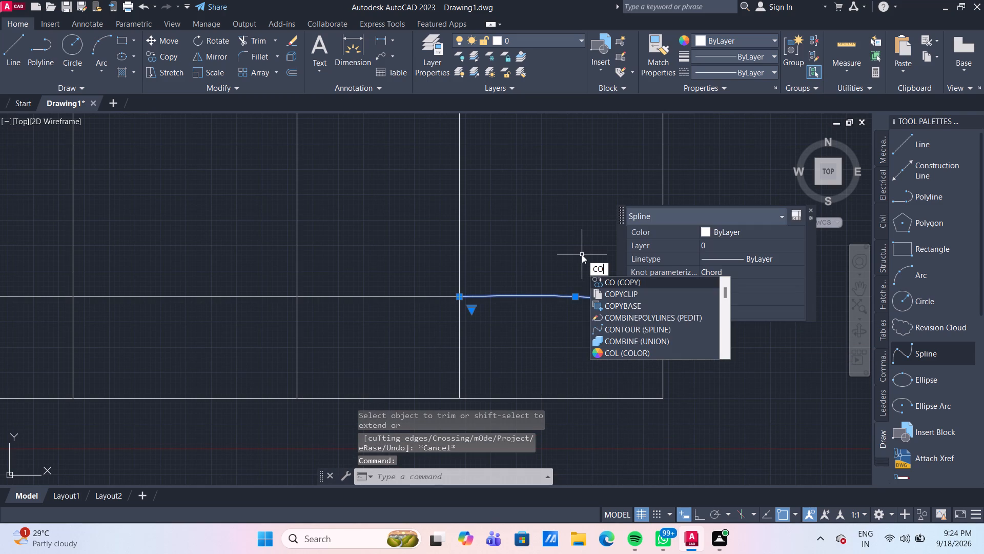
key("Return")
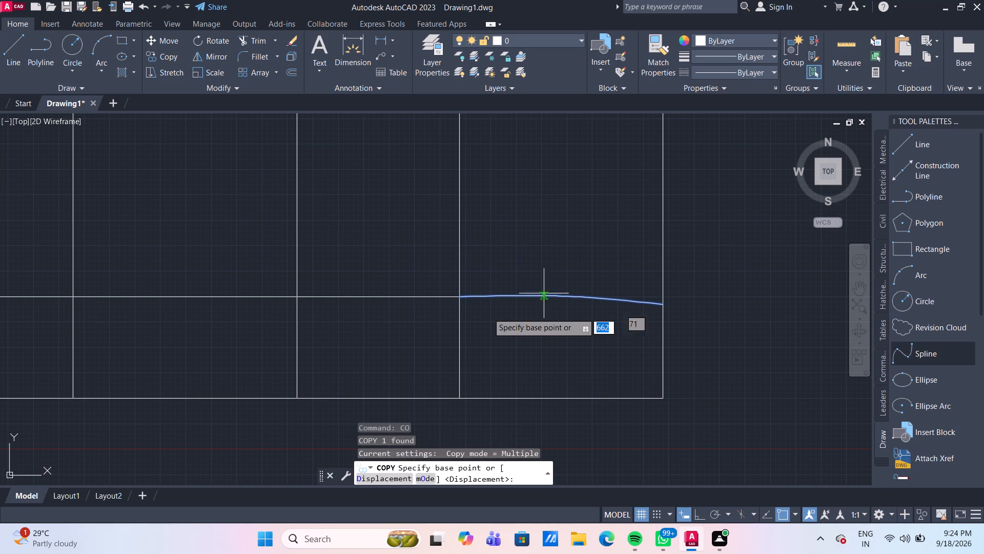
left_click(461, 296)
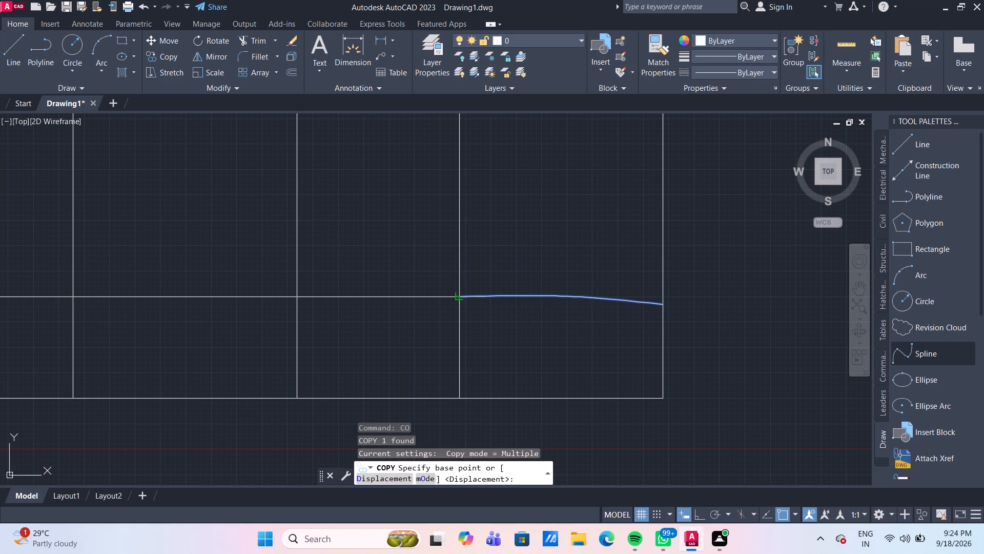
left_click(699, 513)
middle_click_drag(563, 257, 578, 444)
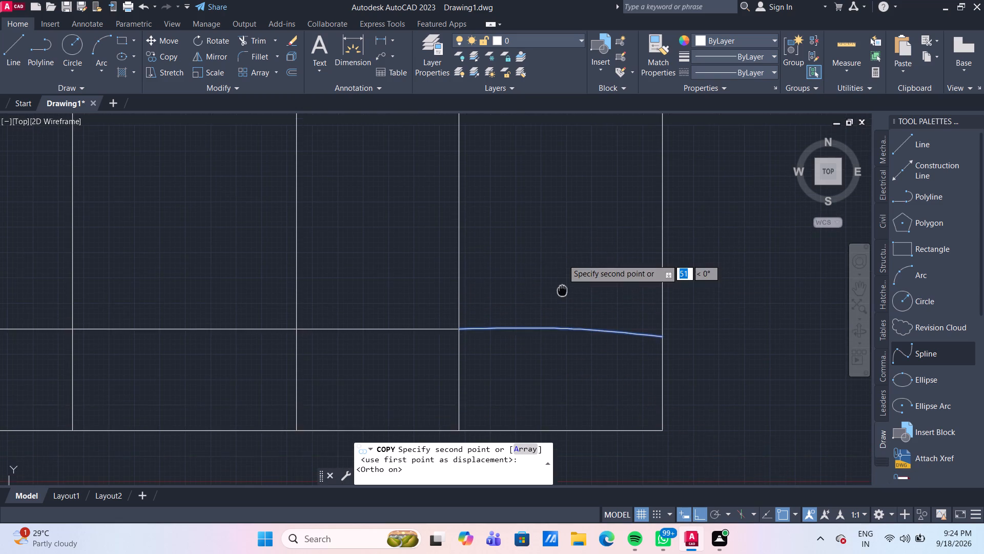
middle_click_drag(578, 444, 579, 450)
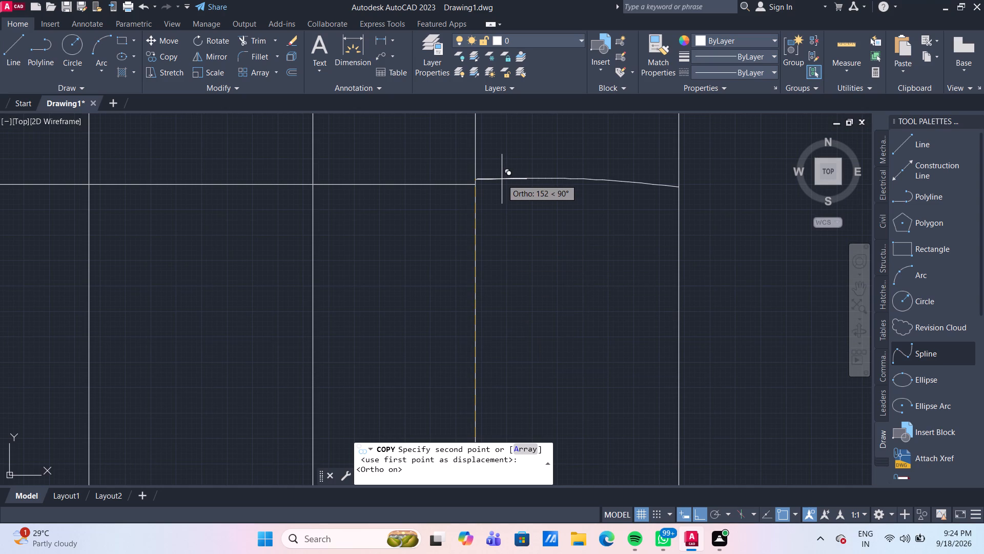
left_click(477, 186)
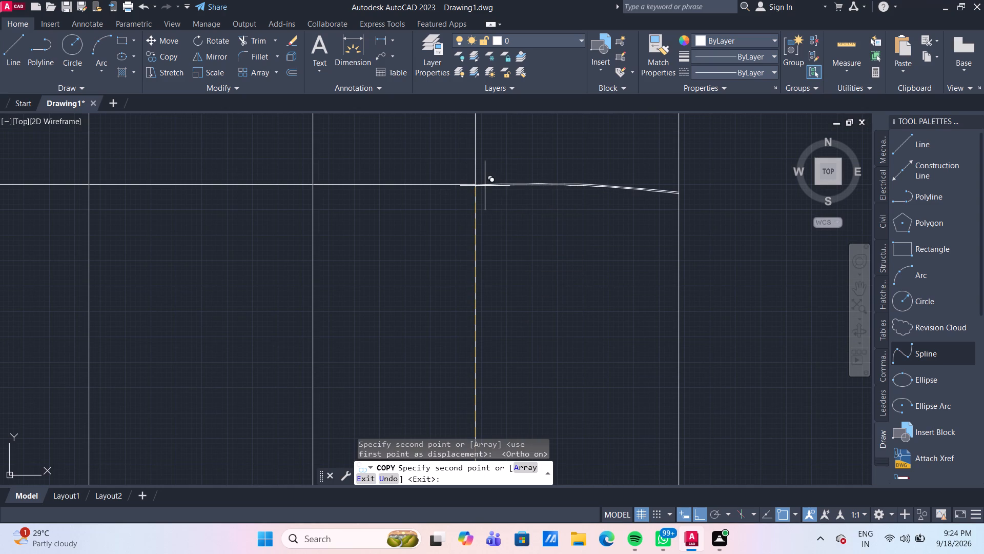
Place another copy of the spline at the end of the third inner horizontal line from the bottom.
middle_click_drag(572, 151, 583, 192)
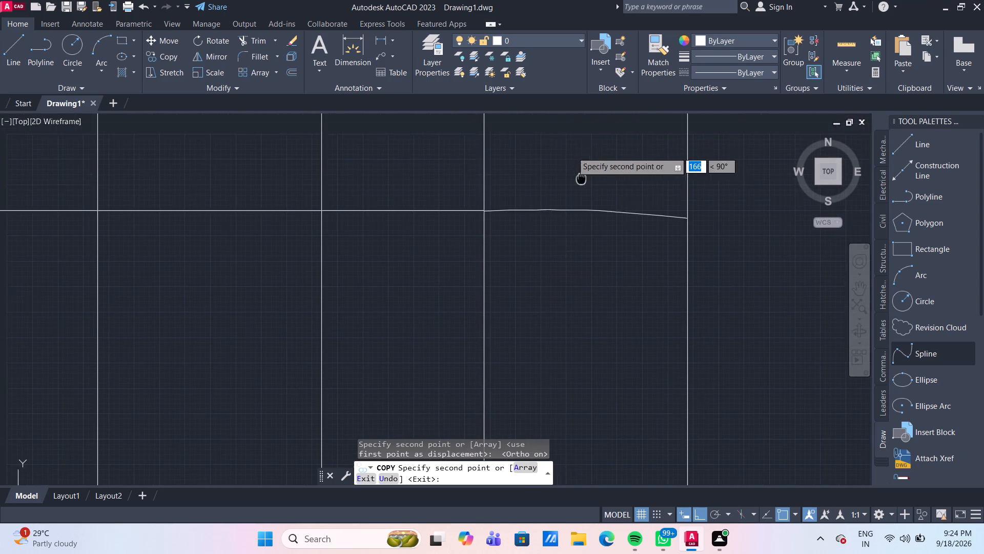
middle_click_drag(583, 192, 588, 217)
scroll(511, 275, "up", 4)
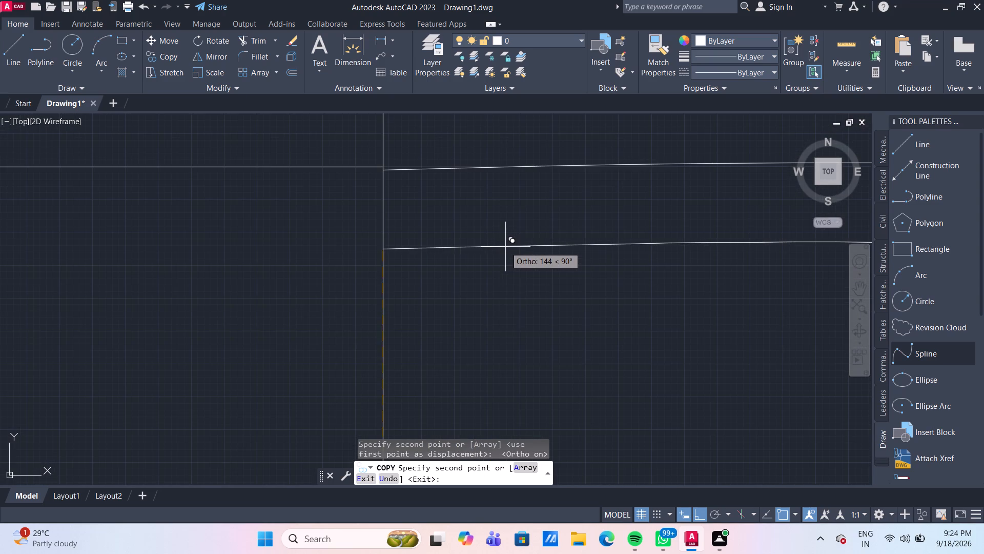
middle_click_drag(505, 247, 551, 344)
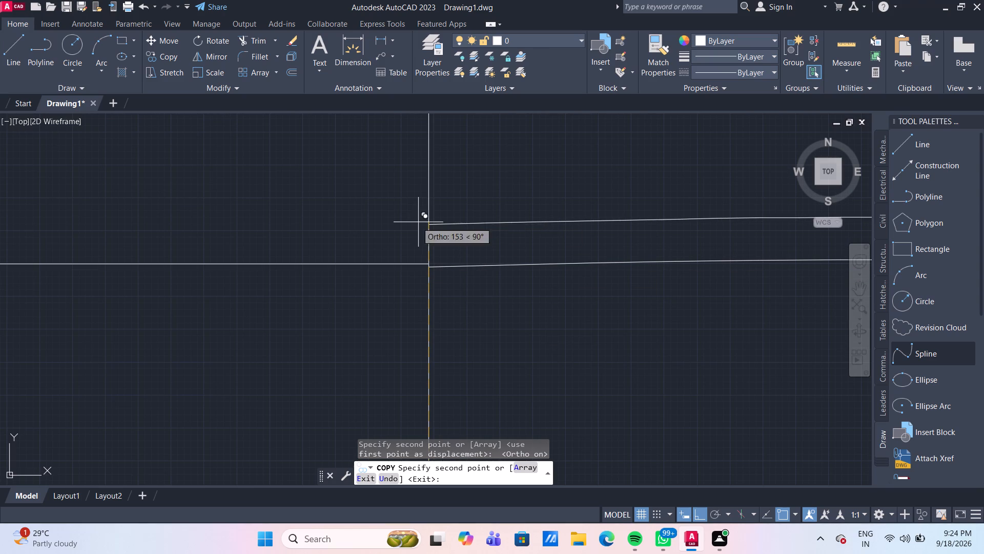
middle_click_drag(448, 218, 613, 491)
scroll(625, 324, "down", 2)
scroll(614, 250, "down", 2)
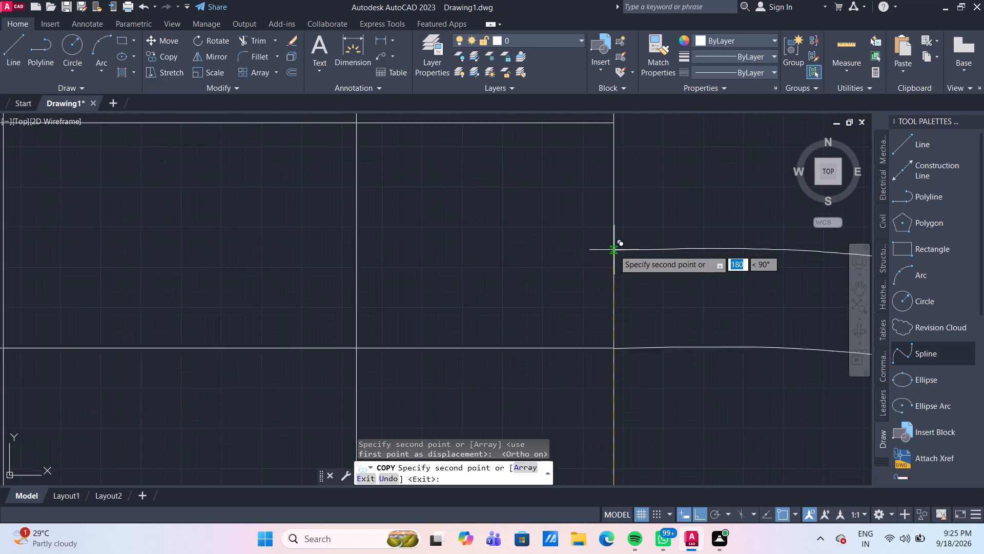
scroll(614, 250, "down", 2)
scroll(615, 223, "up", 5)
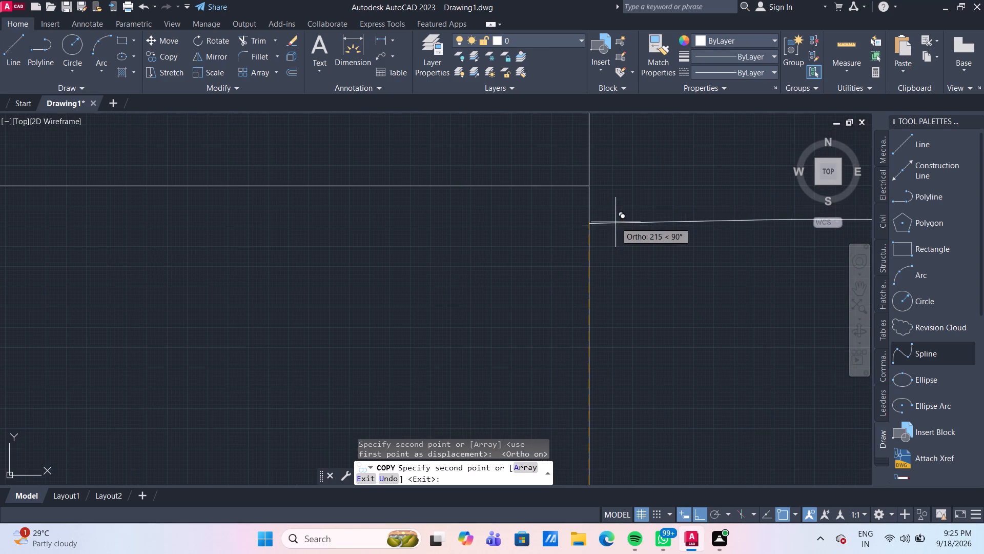
left_click(585, 184)
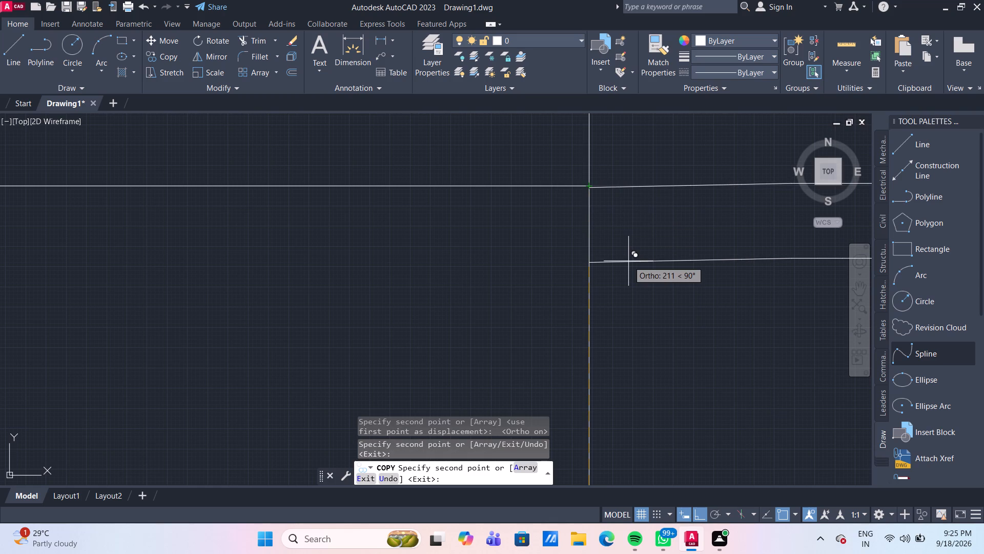
Place two more spline copies, at the ends of the uppermost inner horizontal line and the top edge, and finish copying.
scroll(637, 213, "up", 2)
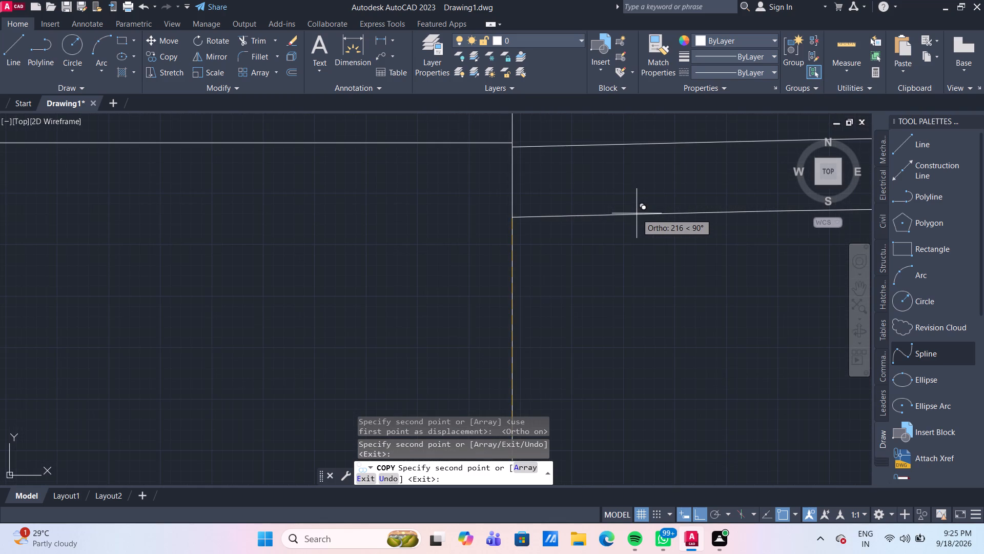
scroll(637, 213, "up", 1)
middle_click_drag(637, 213, 656, 322)
scroll(654, 320, "down", 3)
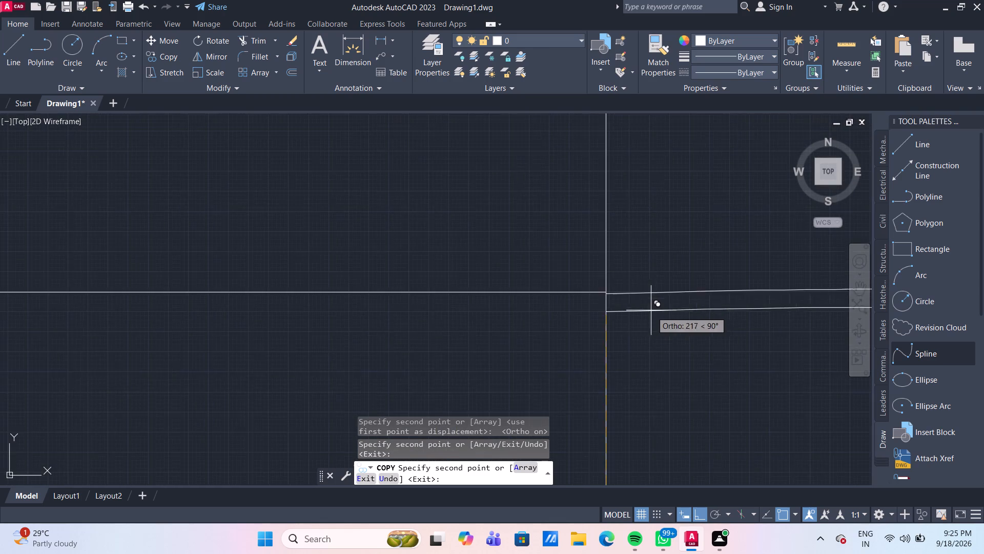
scroll(645, 296, "down", 3)
middle_click_drag(629, 235, 613, 333)
scroll(612, 293, "down", 2)
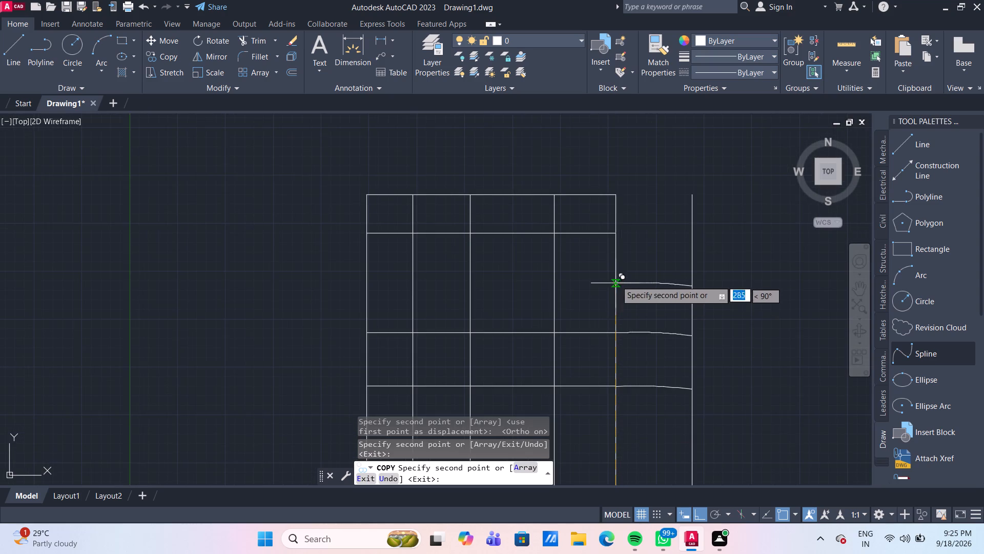
scroll(618, 271, "up", 2)
middle_click_drag(618, 271, 619, 434)
scroll(619, 434, "down", 1)
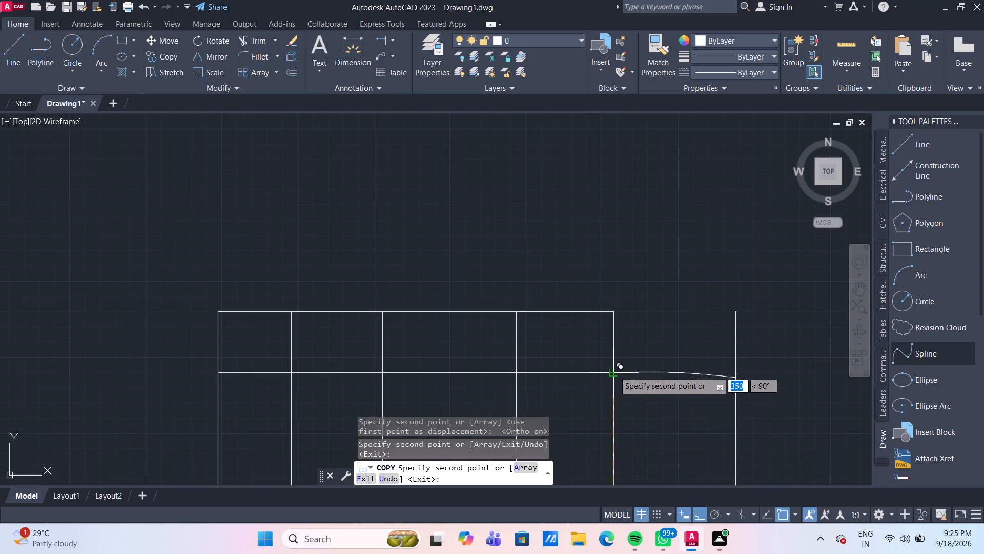
left_click(614, 371)
left_click(613, 309)
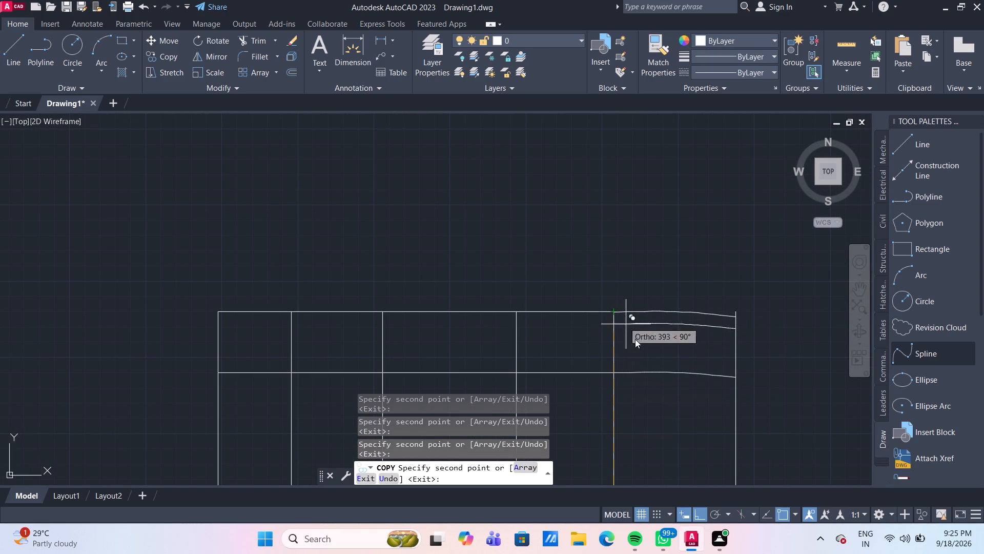
key("Escape")
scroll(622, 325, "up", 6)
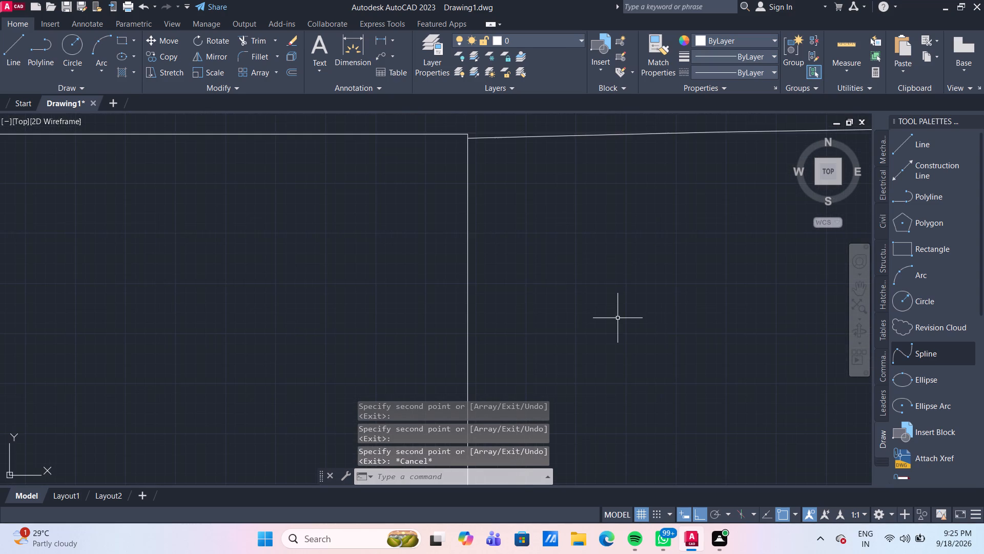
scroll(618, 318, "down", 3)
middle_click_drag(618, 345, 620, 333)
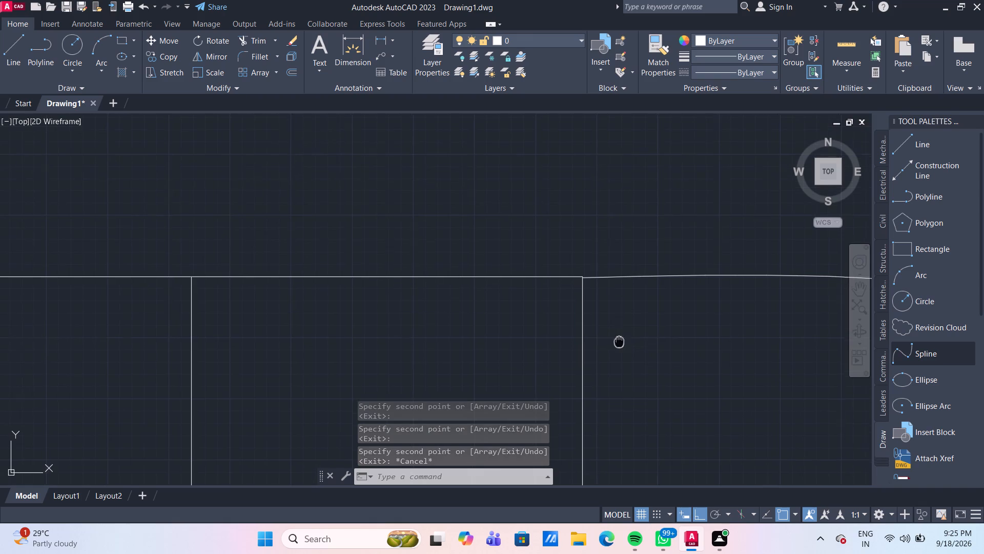
Examine the joints where the splines meet the straight horizontal lines at the rightmost inner vertical line.
middle_click_drag(620, 333, 618, 280)
scroll(618, 280, "down", 4)
scroll(599, 346, "up", 1)
middle_click_drag(593, 326, 593, 256)
scroll(608, 368, "down", 2)
middle_click_drag(618, 407, 591, 285)
scroll(591, 414, "up", 4)
middle_click_drag(586, 378, 586, 336)
scroll(586, 337, "up", 1)
scroll(586, 336, "down", 4)
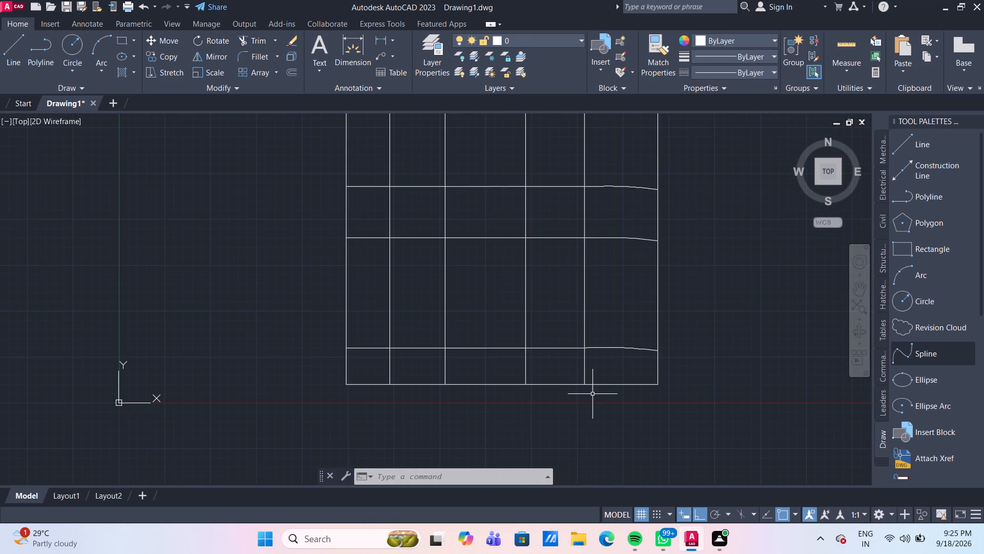
scroll(585, 345, "up", 6)
scroll(578, 390, "up", 3)
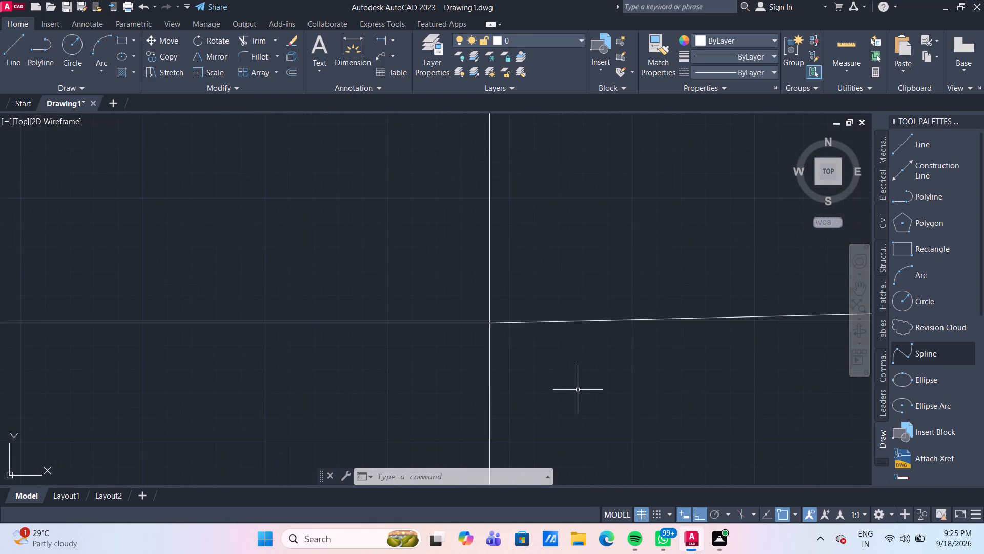
scroll(548, 354, "up", 2)
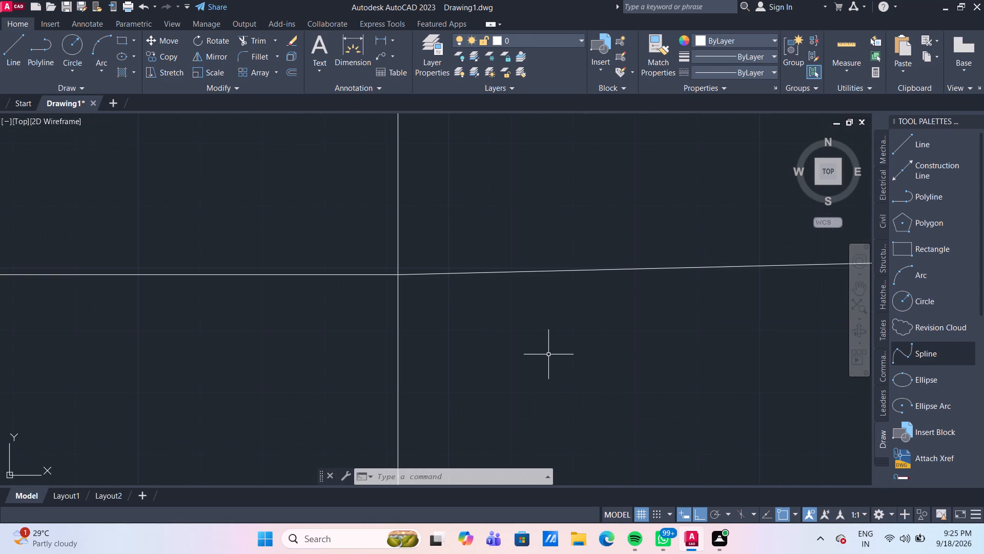
scroll(548, 354, "down", 11)
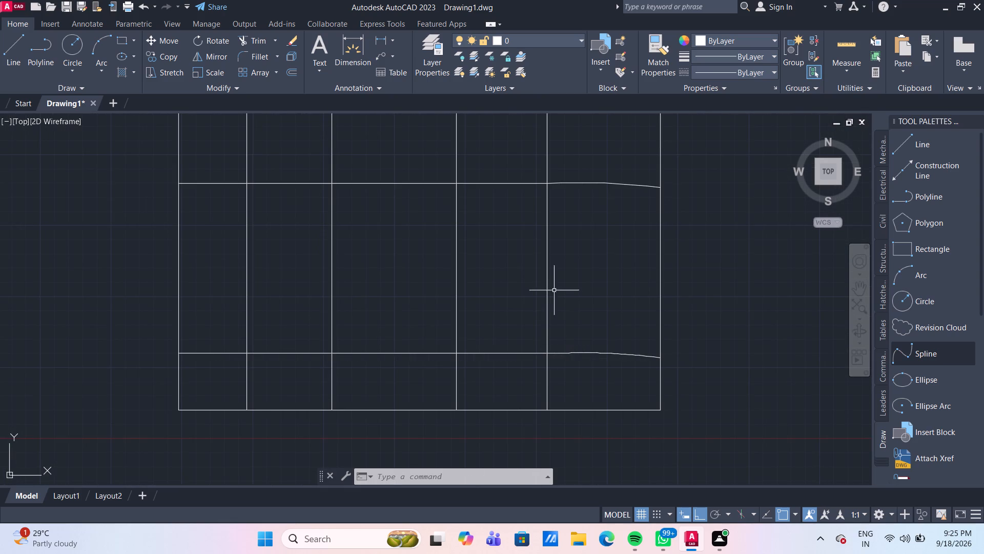
scroll(552, 212, "up", 3)
middle_click_drag(556, 171, 582, 308)
scroll(582, 308, "down", 1)
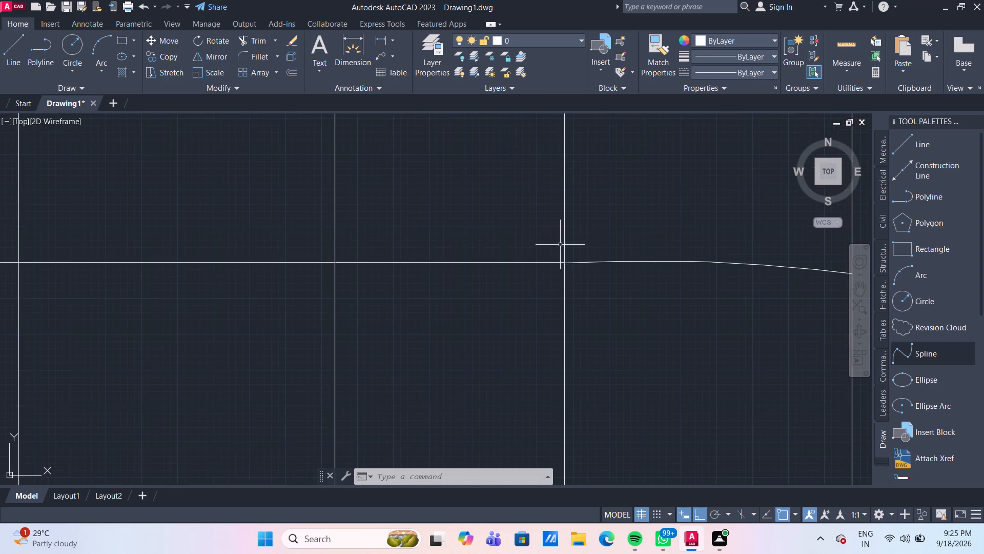
scroll(560, 245, "up", 7)
middle_click_drag(569, 326, 558, 252)
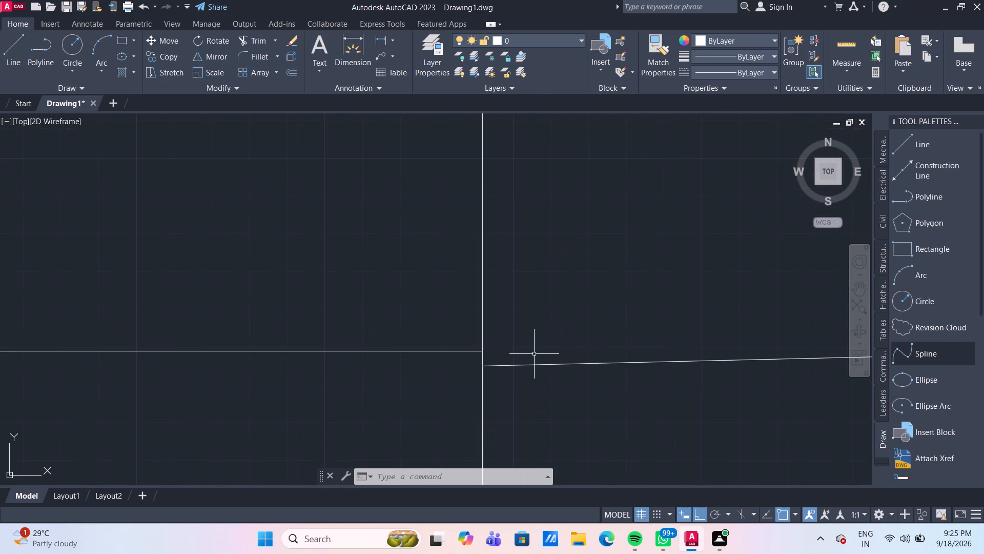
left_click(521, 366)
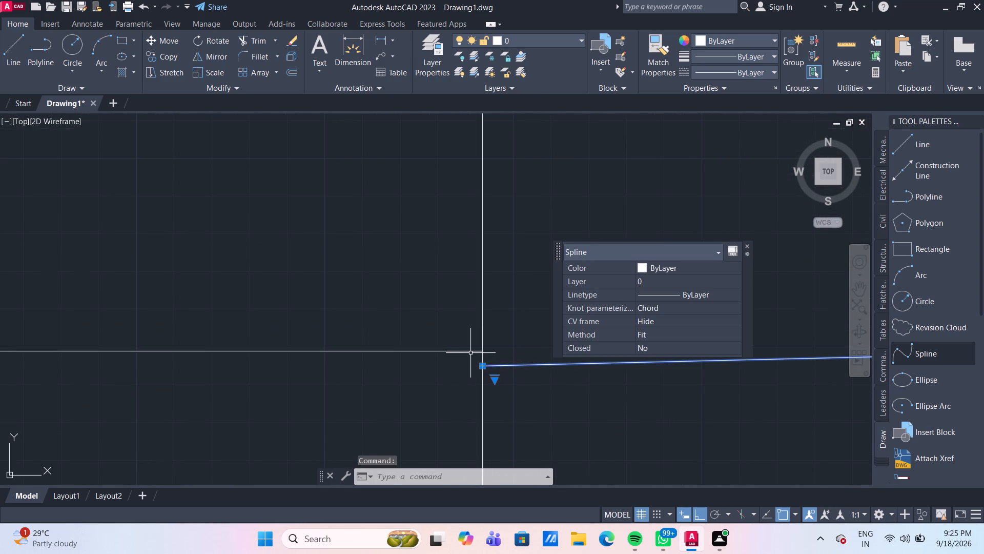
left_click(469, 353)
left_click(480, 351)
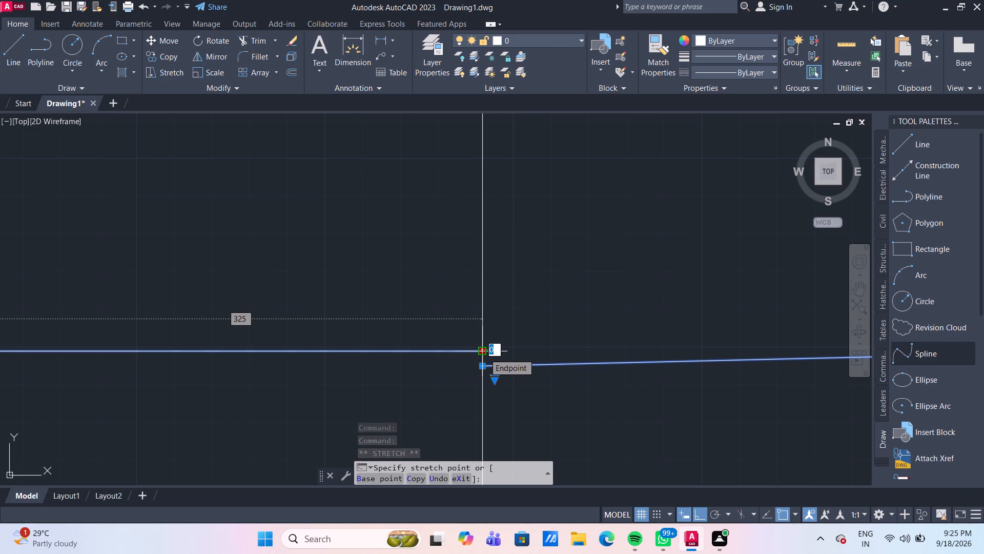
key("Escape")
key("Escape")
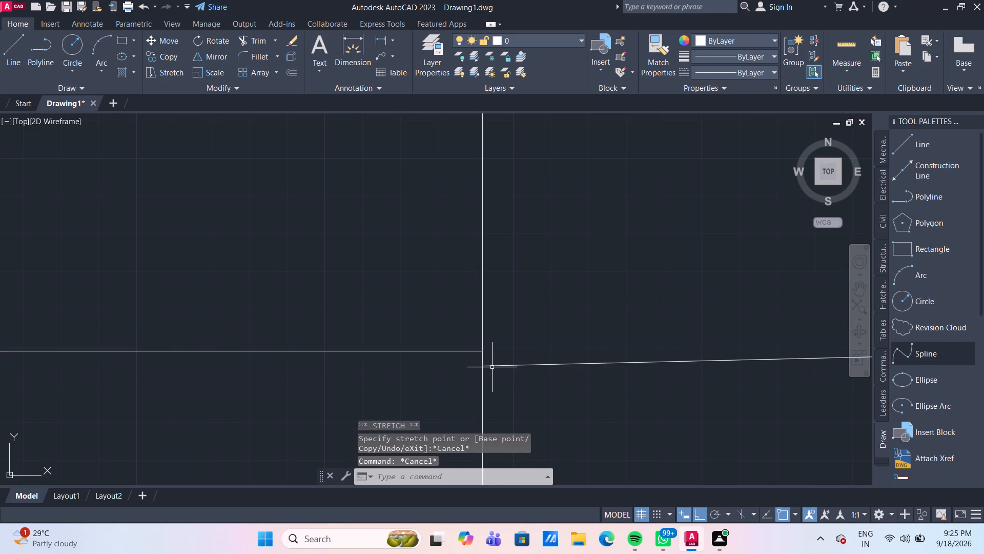
Stretch the left endpoint of the spline on the second inner horizontal line from the bottom up to that line's end.
left_click(492, 367)
left_click(484, 366)
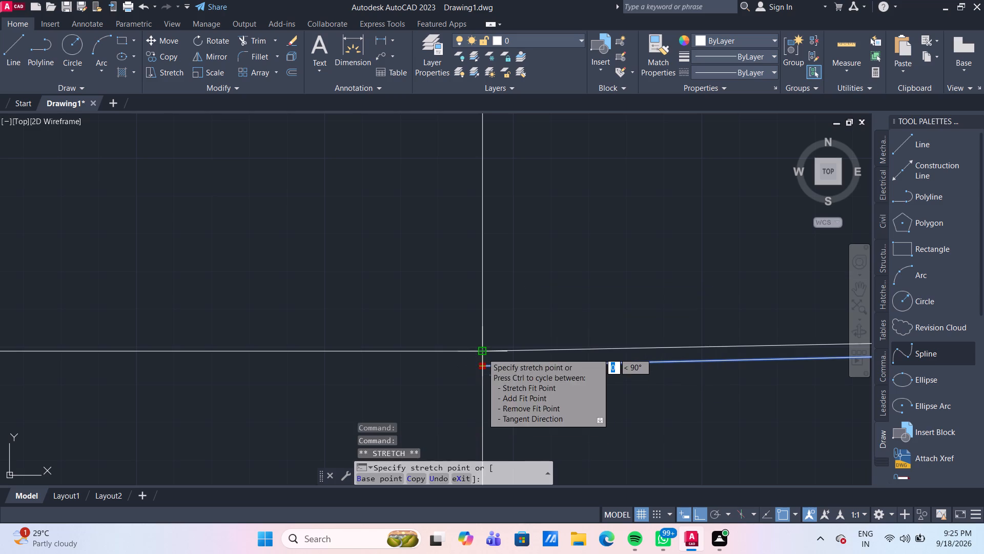
left_click(482, 353)
key("Escape")
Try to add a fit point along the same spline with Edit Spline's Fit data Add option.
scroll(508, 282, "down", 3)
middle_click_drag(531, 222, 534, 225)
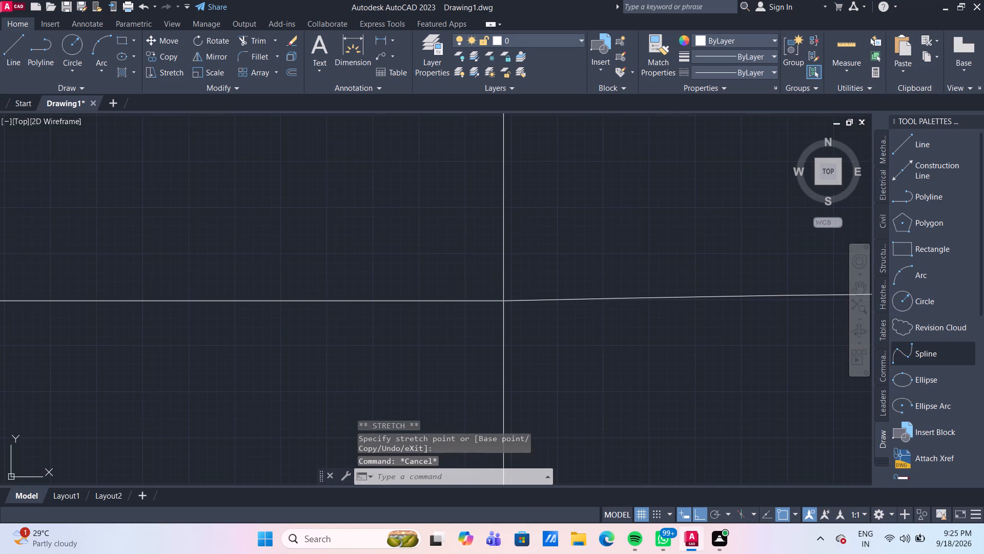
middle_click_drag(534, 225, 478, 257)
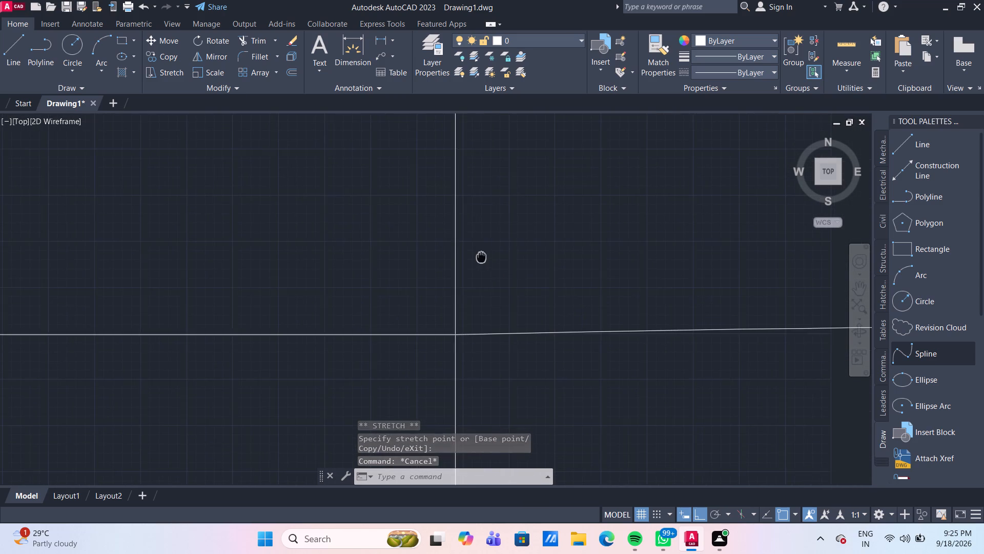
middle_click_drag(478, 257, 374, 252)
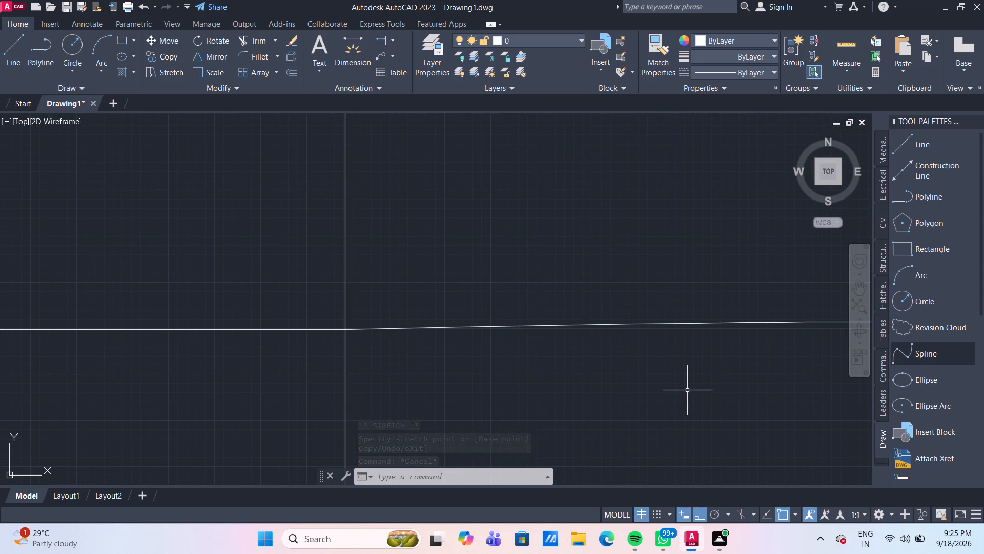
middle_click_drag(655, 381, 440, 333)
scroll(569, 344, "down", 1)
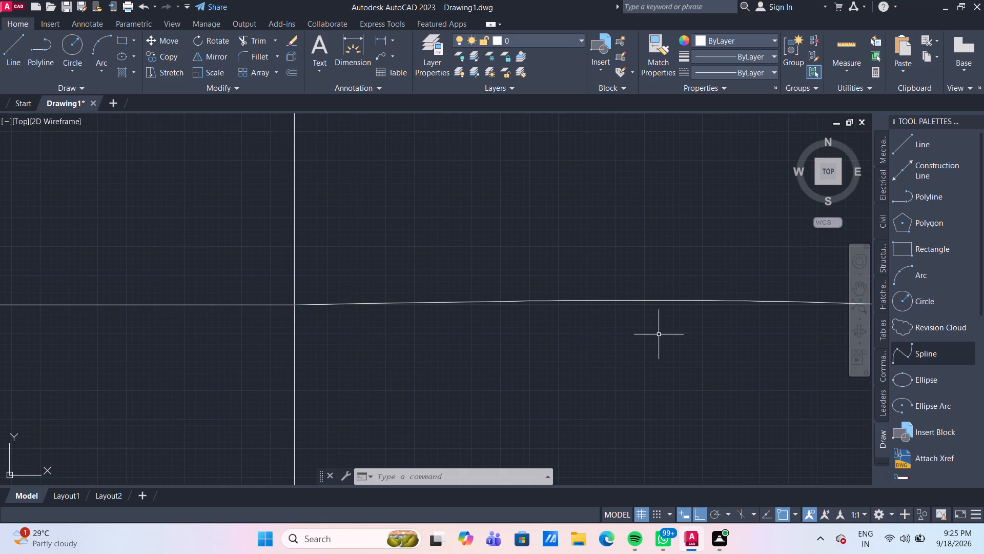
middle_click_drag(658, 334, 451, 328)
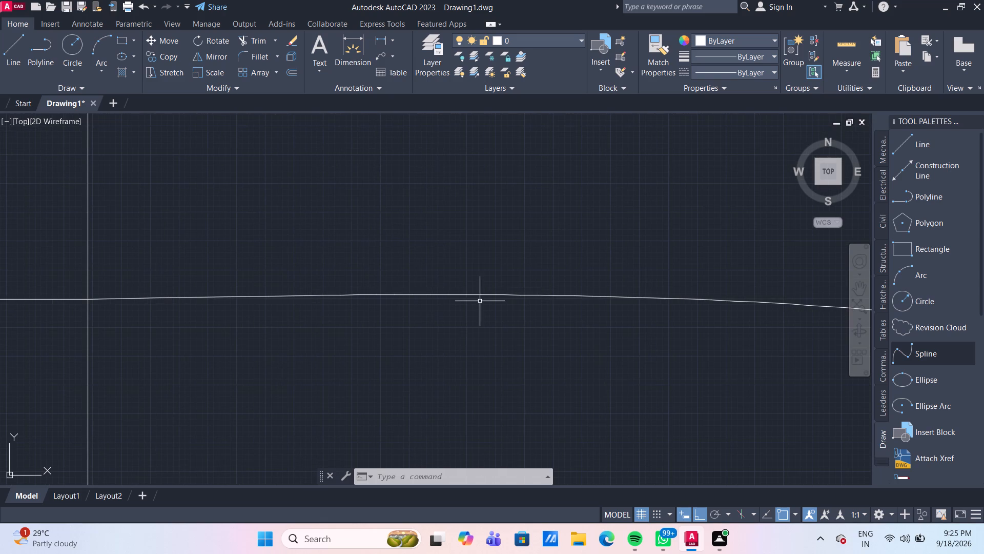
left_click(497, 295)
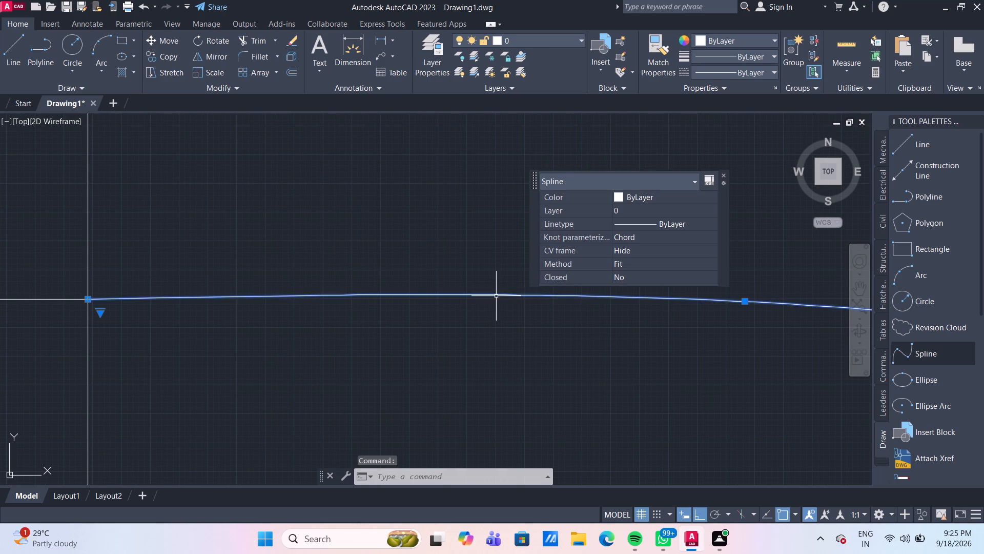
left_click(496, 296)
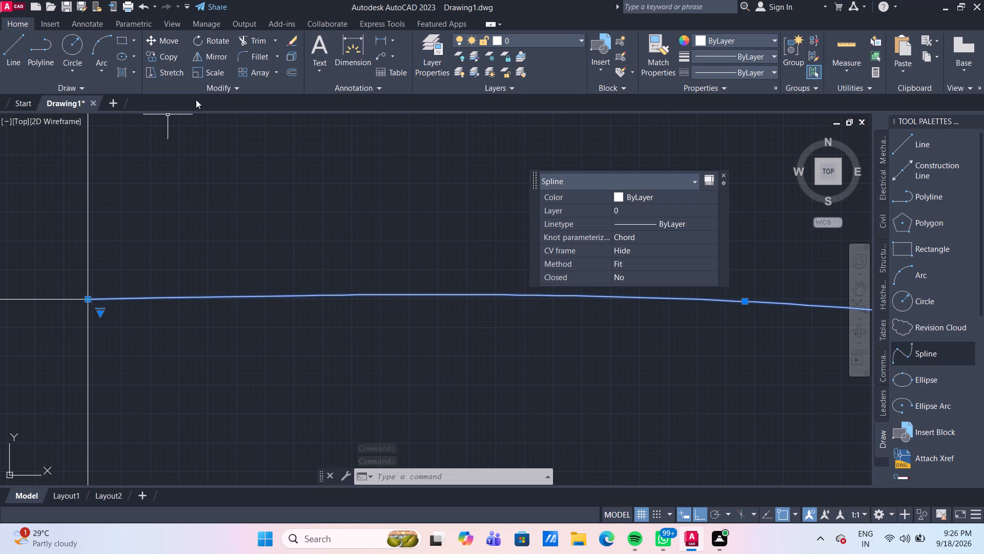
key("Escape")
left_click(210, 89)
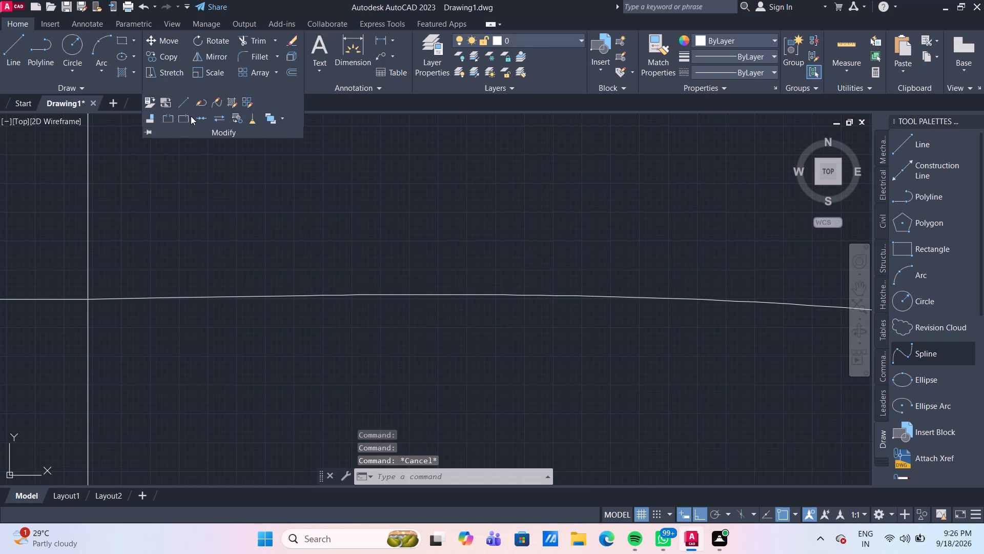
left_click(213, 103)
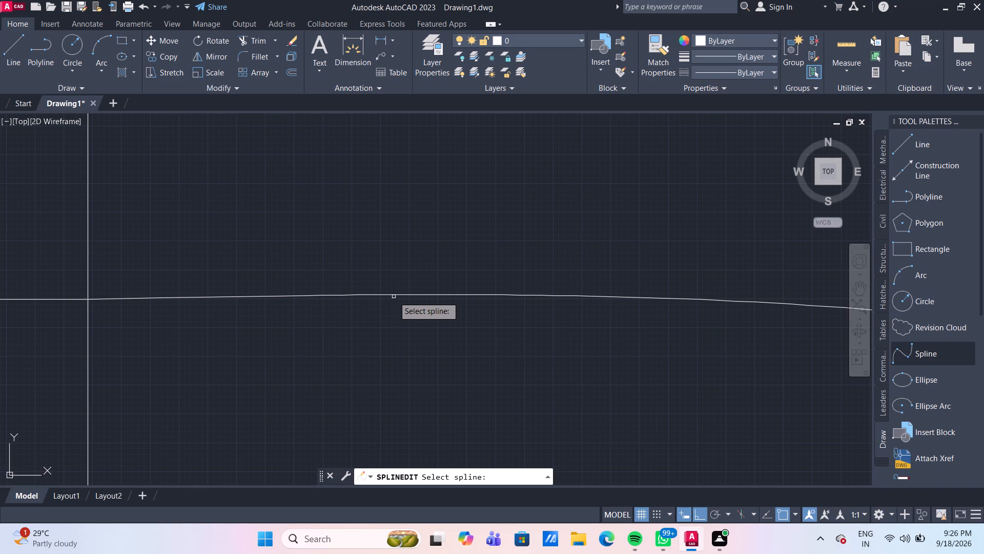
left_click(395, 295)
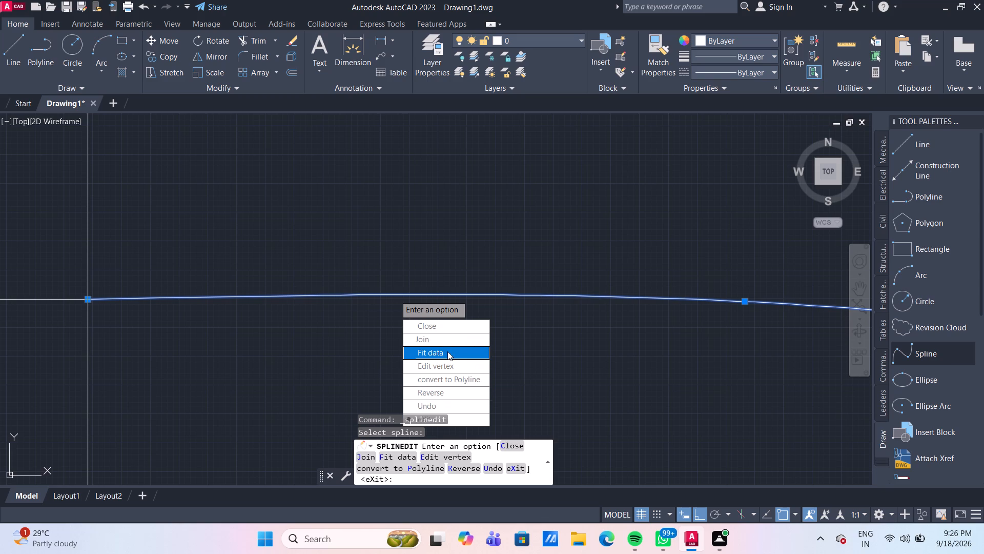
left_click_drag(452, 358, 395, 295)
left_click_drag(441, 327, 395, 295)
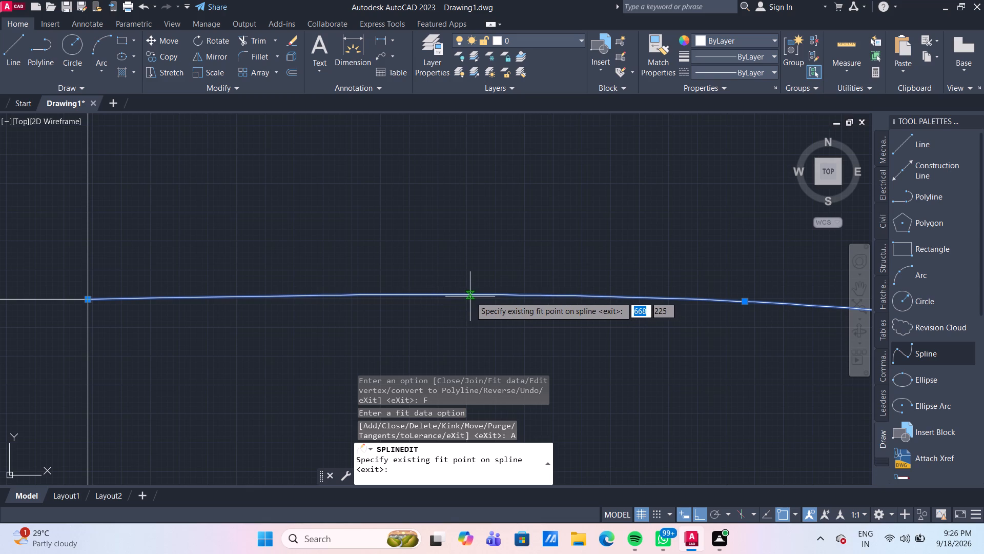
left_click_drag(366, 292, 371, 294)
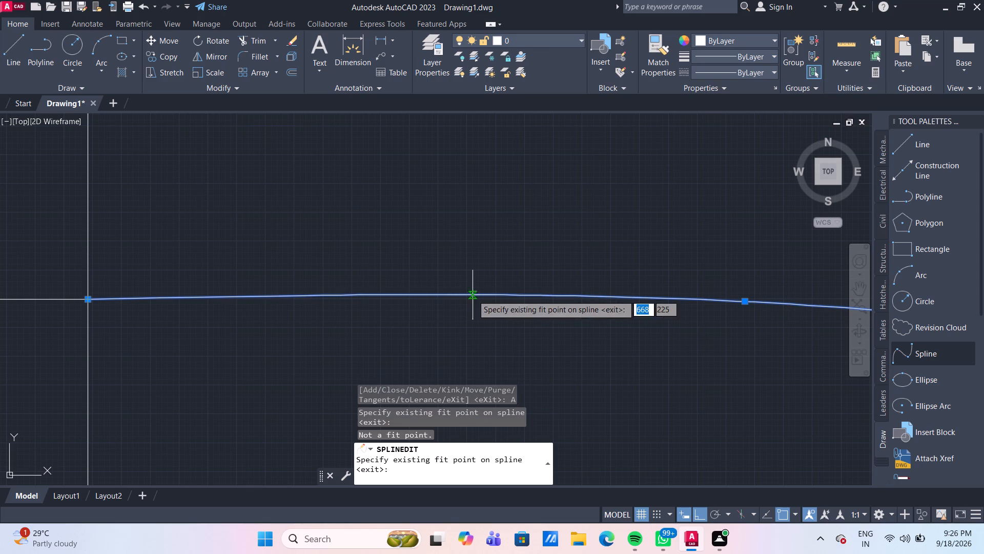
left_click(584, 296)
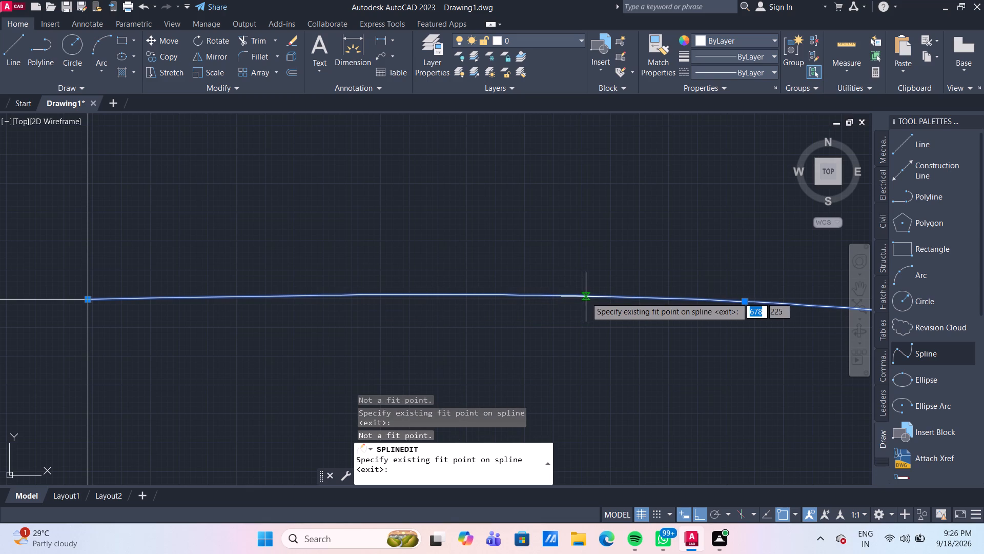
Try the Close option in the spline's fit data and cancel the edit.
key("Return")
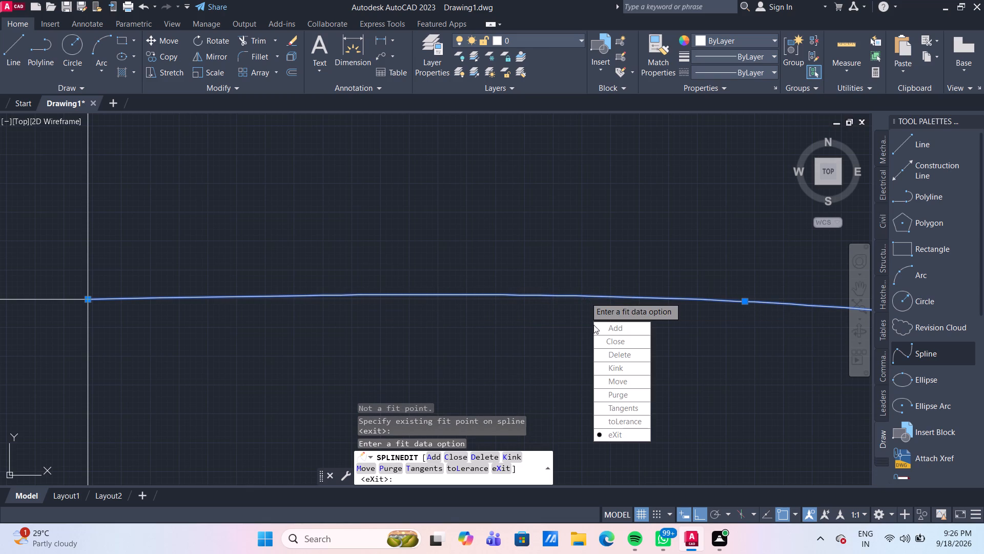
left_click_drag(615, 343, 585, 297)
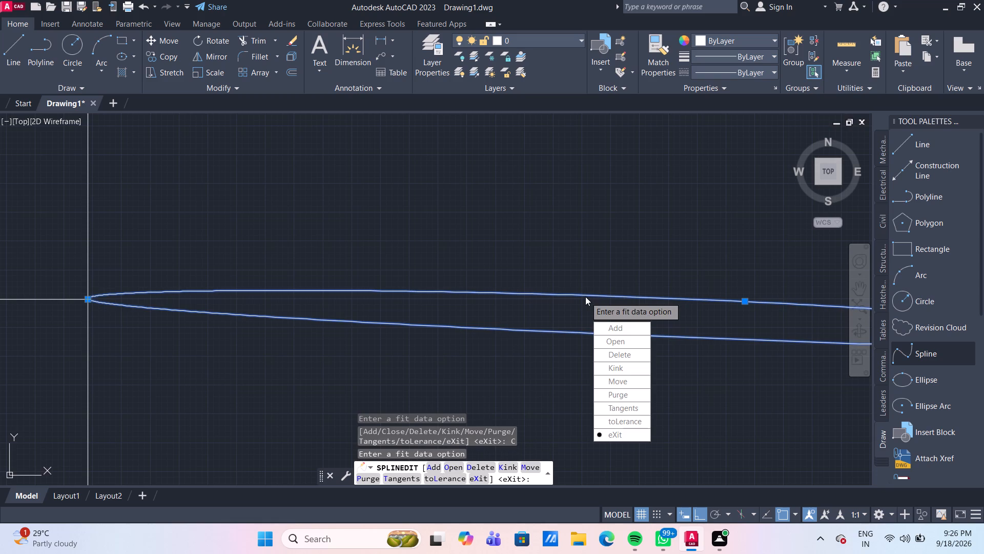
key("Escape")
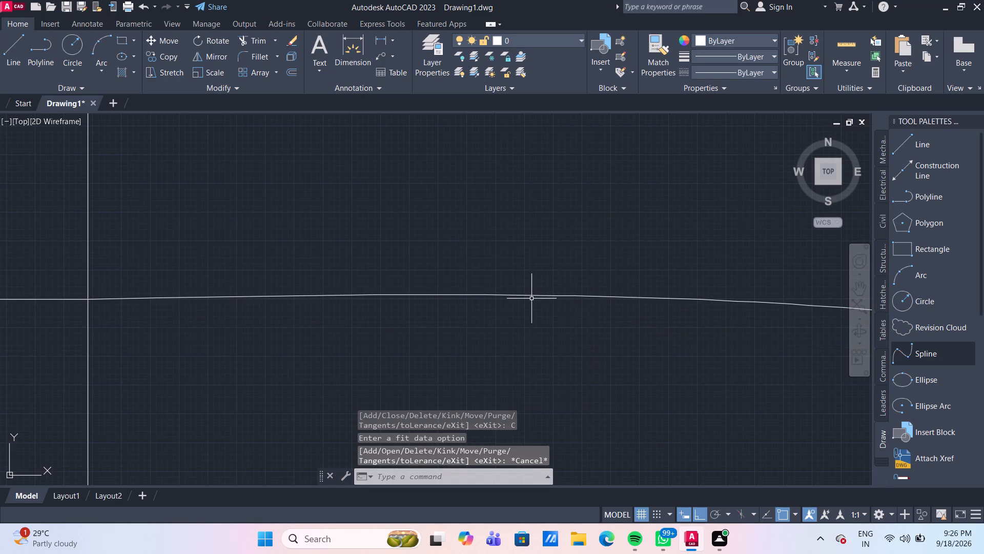
Stretch the left endpoint of the spline on the topmost inner horizontal line up to that line's end.
scroll(531, 299, "down", 5)
scroll(576, 358, "down", 3)
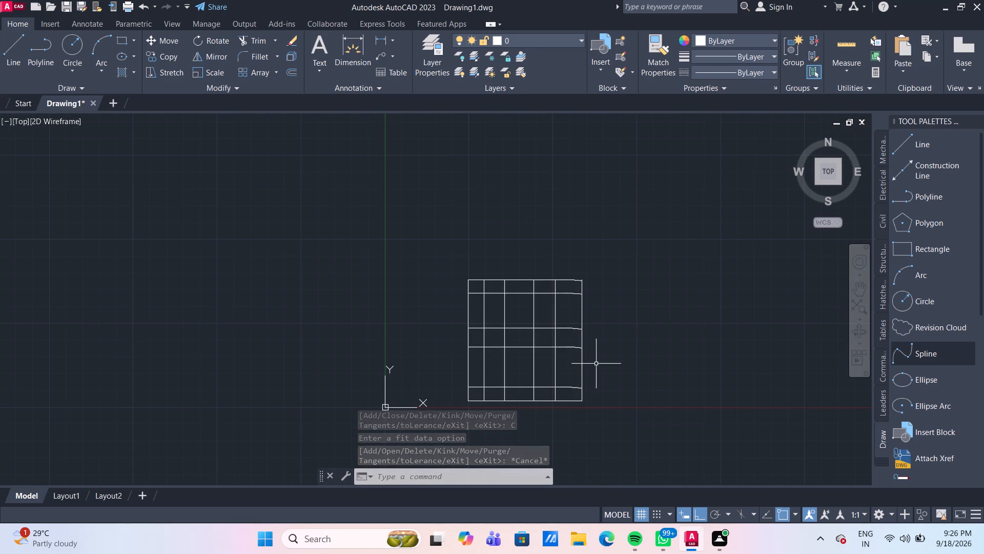
scroll(596, 364, "up", 2)
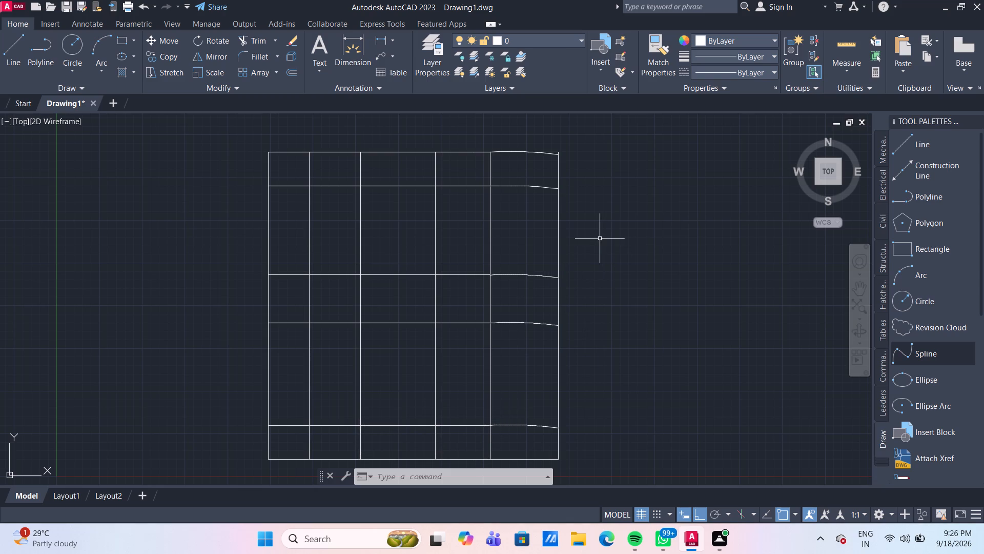
scroll(528, 176, "up", 1)
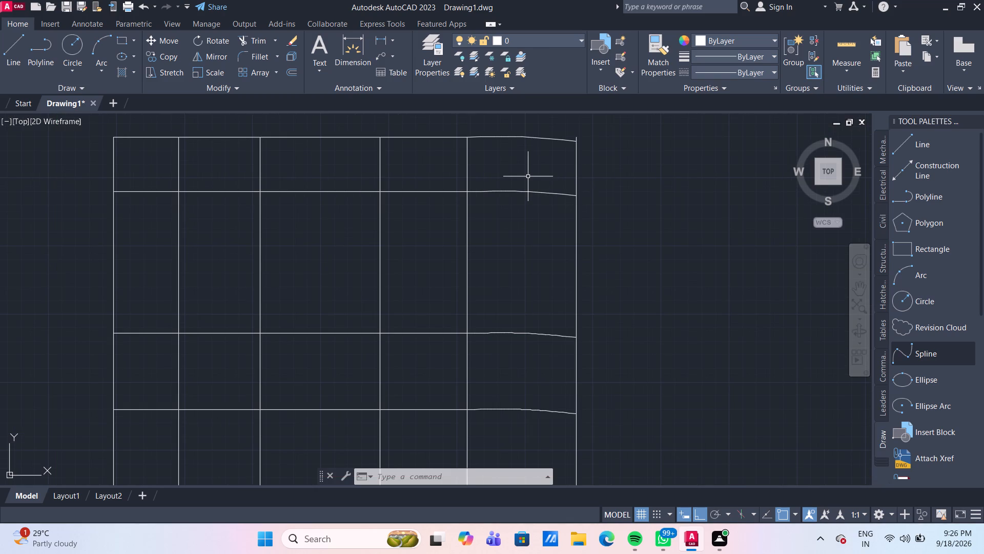
scroll(481, 154, "up", 1)
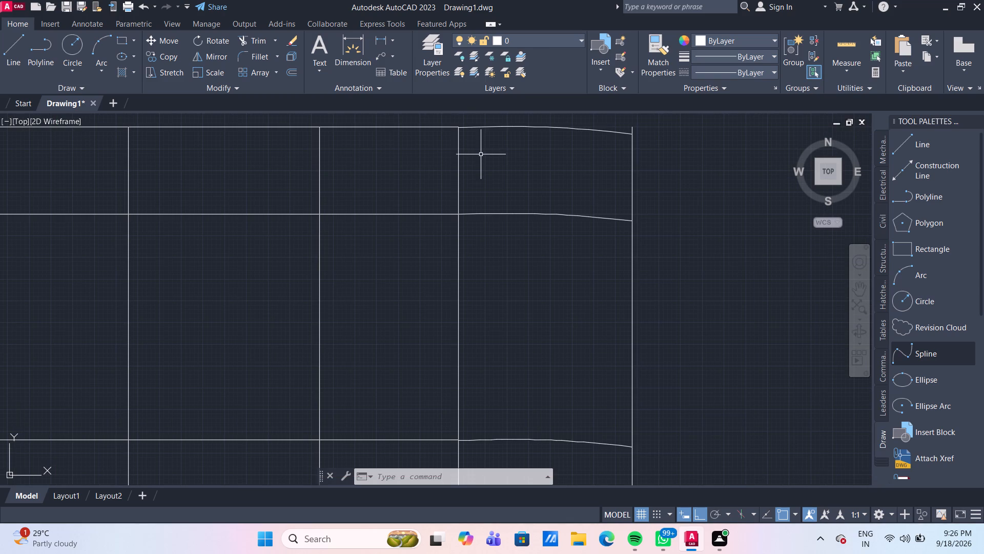
middle_click_drag(480, 154, 482, 286)
scroll(446, 265, "up", 1)
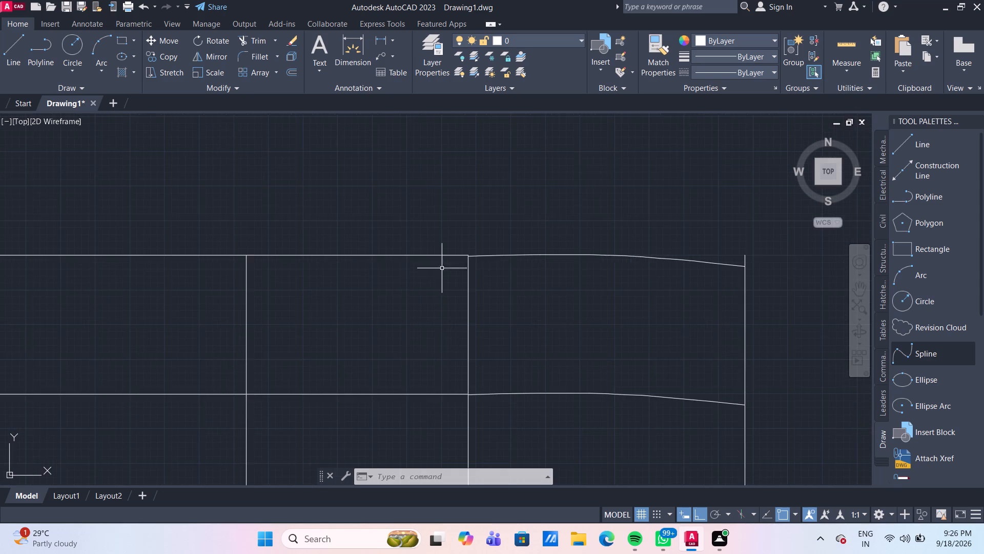
scroll(428, 276, "up", 1)
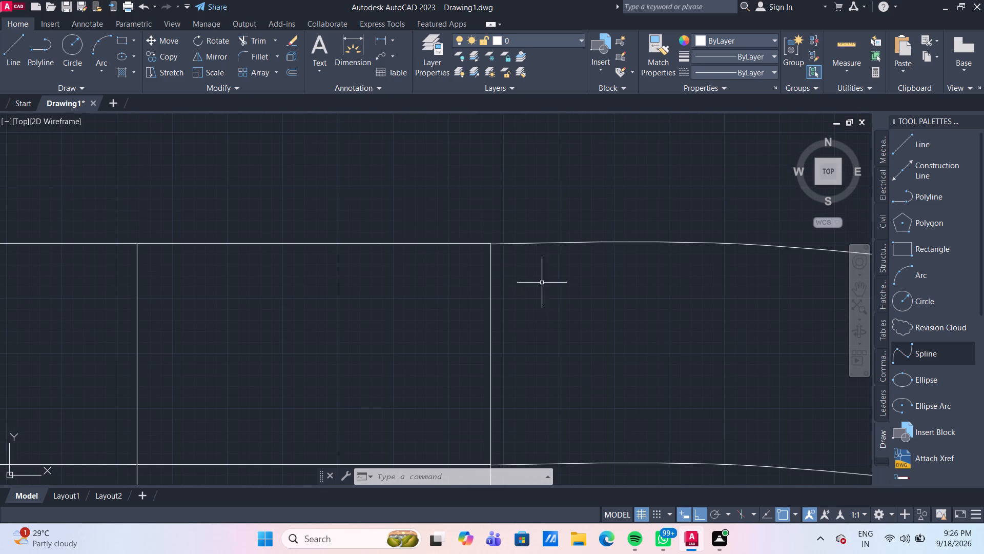
scroll(587, 276, "down", 1)
middle_click_drag(587, 276, 551, 285)
scroll(505, 422, "up", 3)
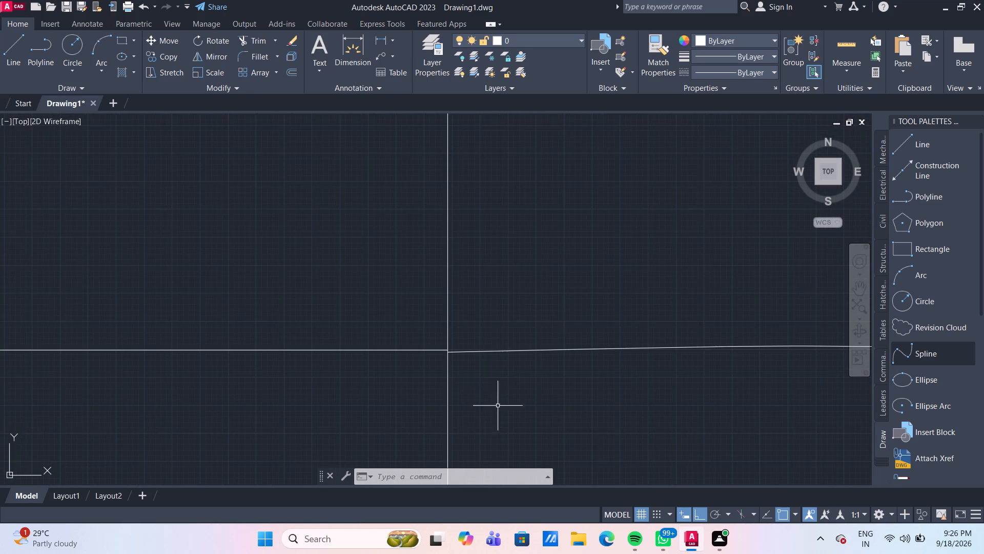
scroll(461, 370, "up", 2)
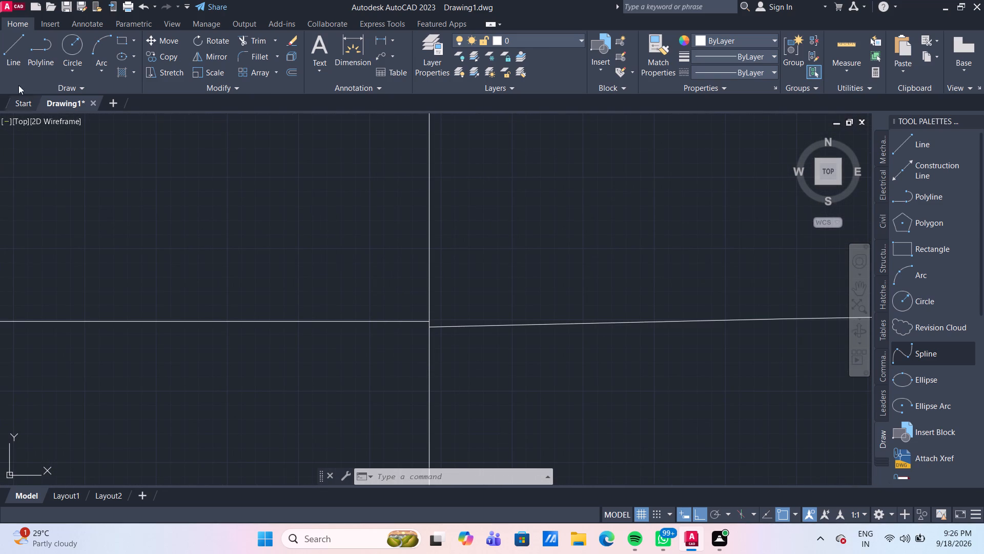
left_click(470, 325)
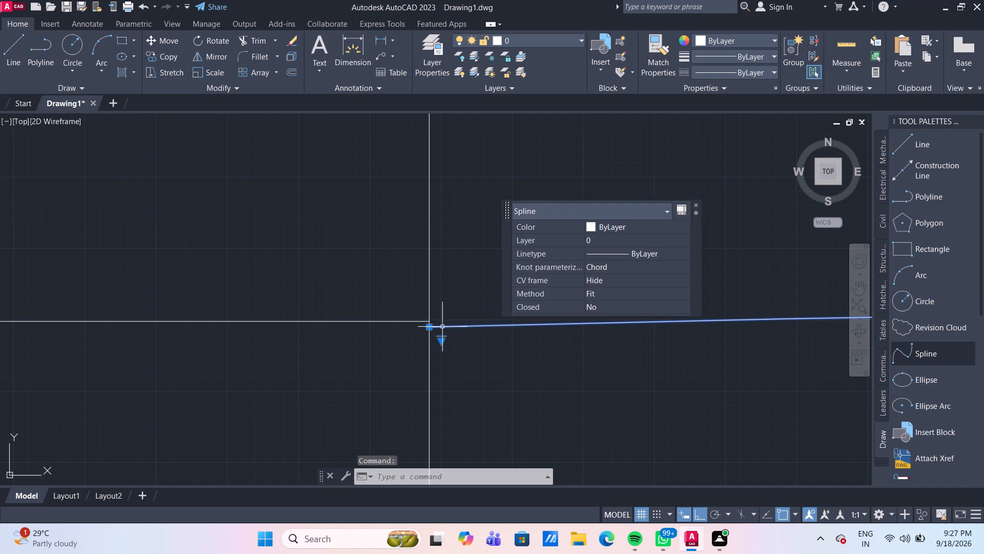
left_click(428, 327)
left_click(428, 321)
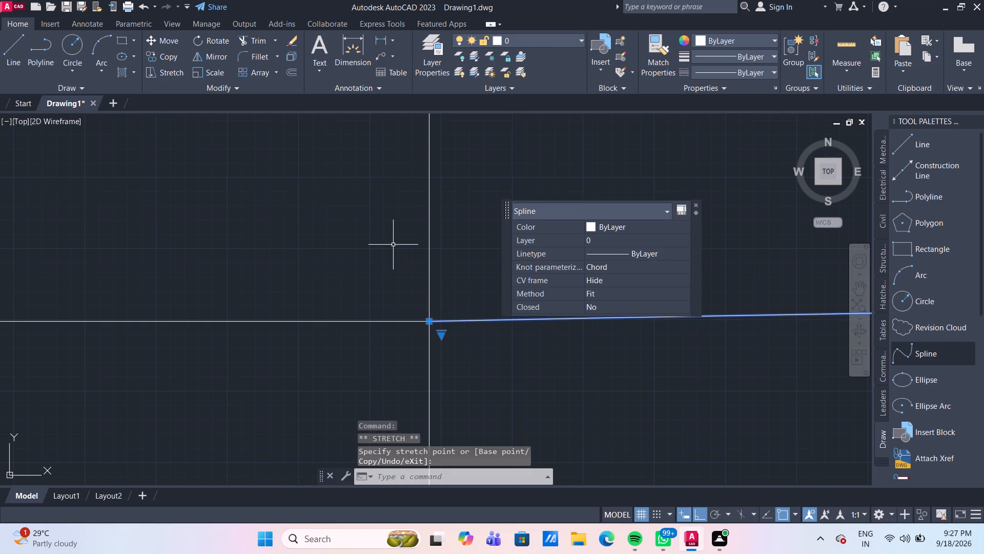
key("Escape")
Stretch the left endpoint of the spline on the grid's top edge up to the end of the straight top line.
scroll(393, 245, "down", 2)
scroll(453, 201, "down", 4)
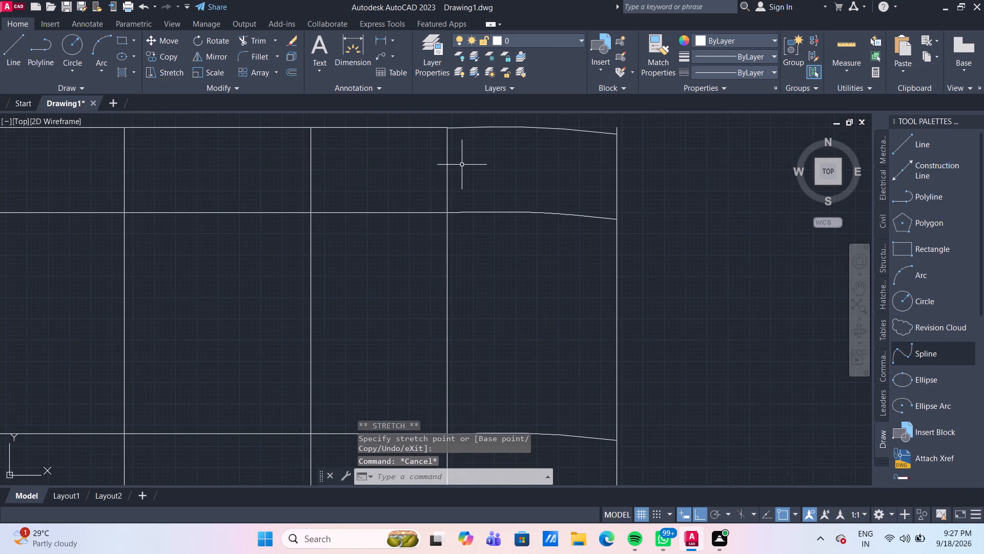
scroll(462, 161, "up", 1)
middle_click_drag(462, 161, 487, 361)
scroll(453, 283, "up", 3)
scroll(513, 365, "up", 1)
middle_click_drag(439, 318, 360, 232)
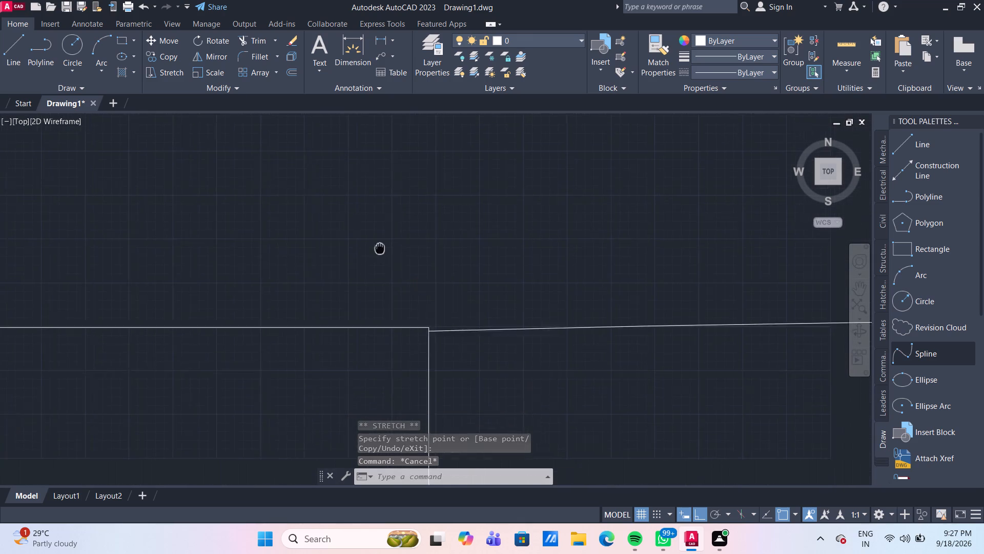
middle_click_drag(360, 232, 351, 226)
left_click(413, 302)
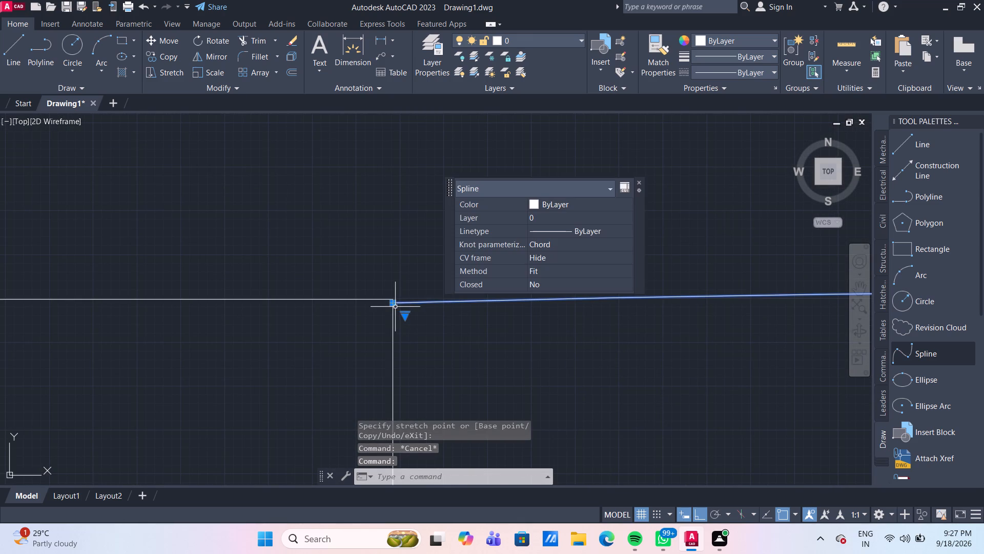
left_click(393, 305)
left_click(393, 298)
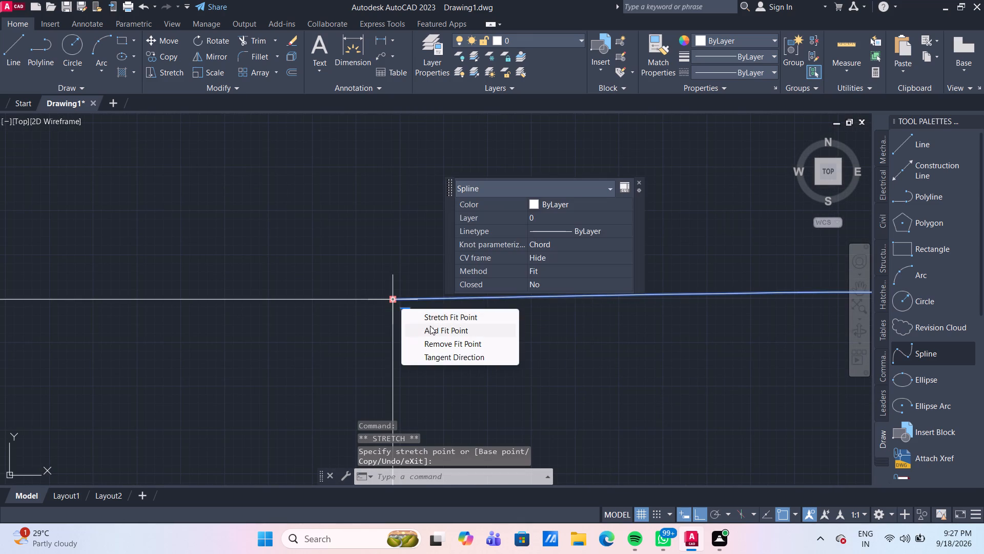
key("Escape")
Draw a Start, End, Direction arc between the lowest inner spline's endpoints, from the rightmost inner vertical to the right edge, with a 0° start tangent.
scroll(565, 316, "down", 9)
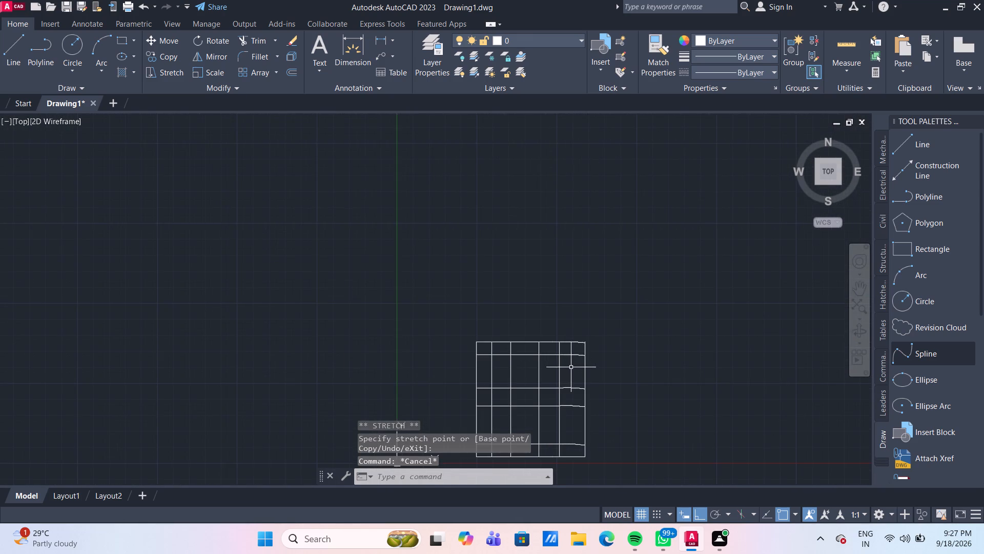
middle_click_drag(561, 359, 464, 234)
scroll(491, 337, "up", 2)
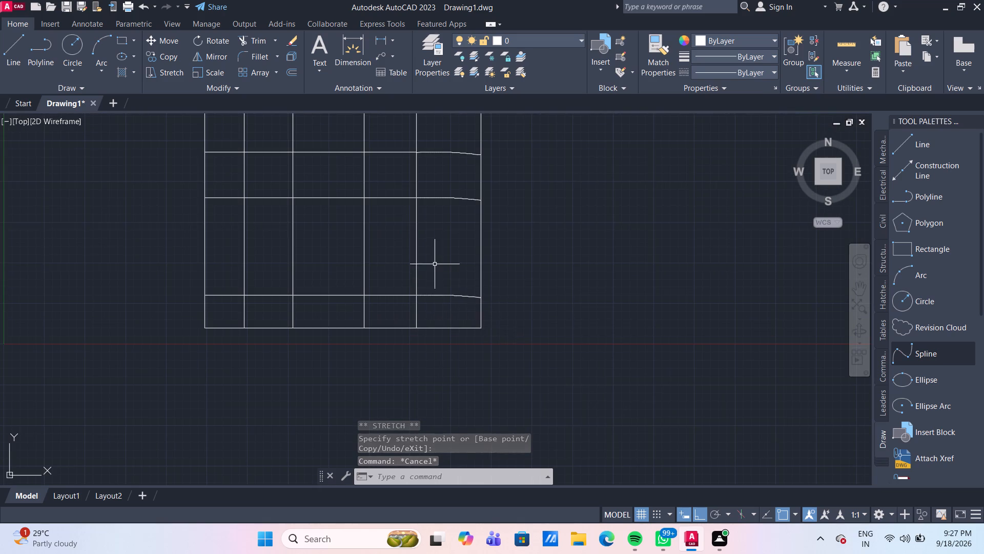
scroll(435, 263, "up", 2)
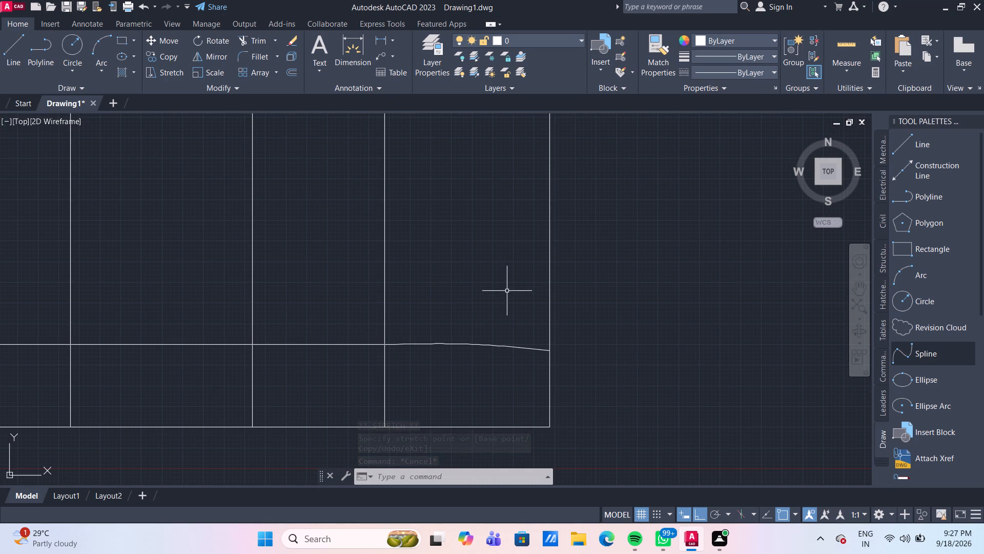
left_click(101, 58)
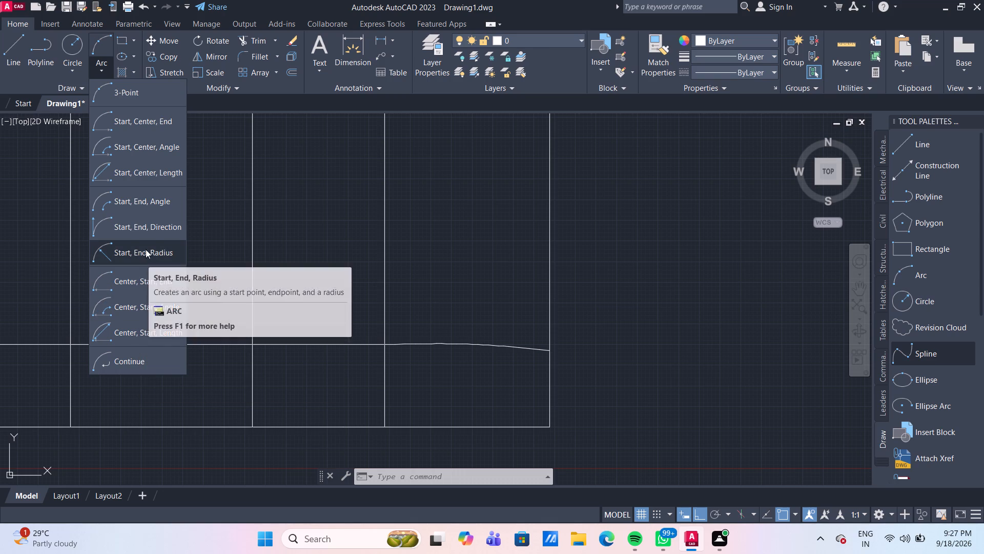
left_click(154, 222)
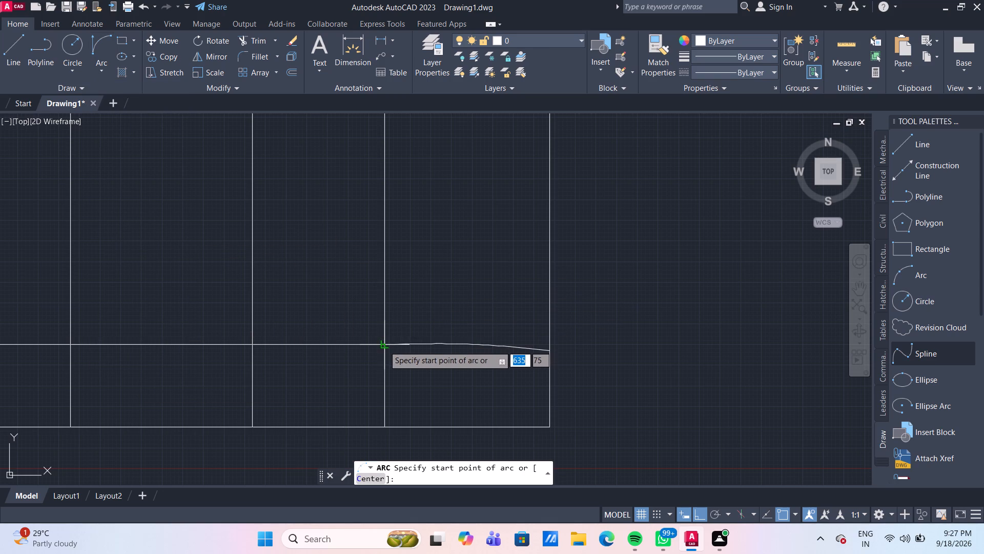
scroll(383, 346, "up", 2)
left_click(383, 346)
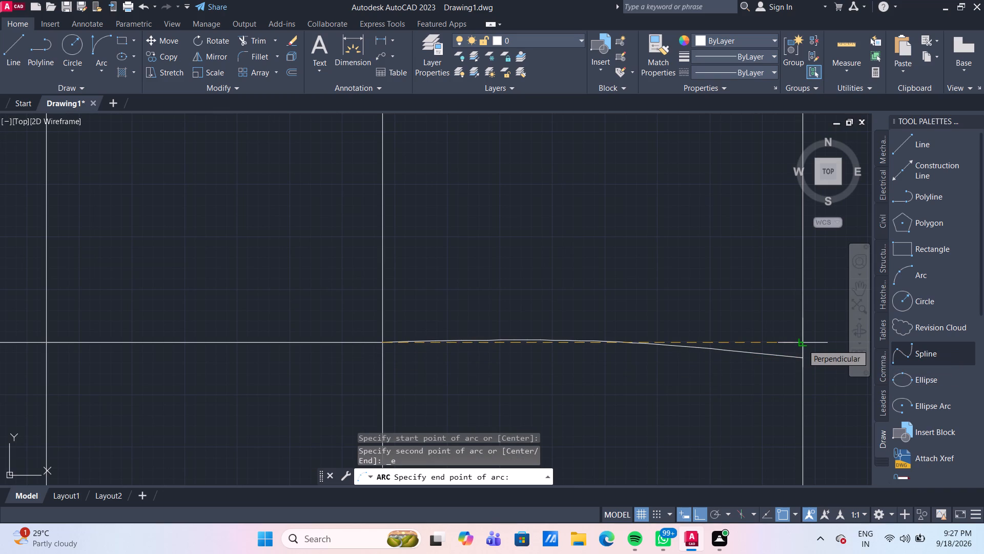
left_click(805, 357)
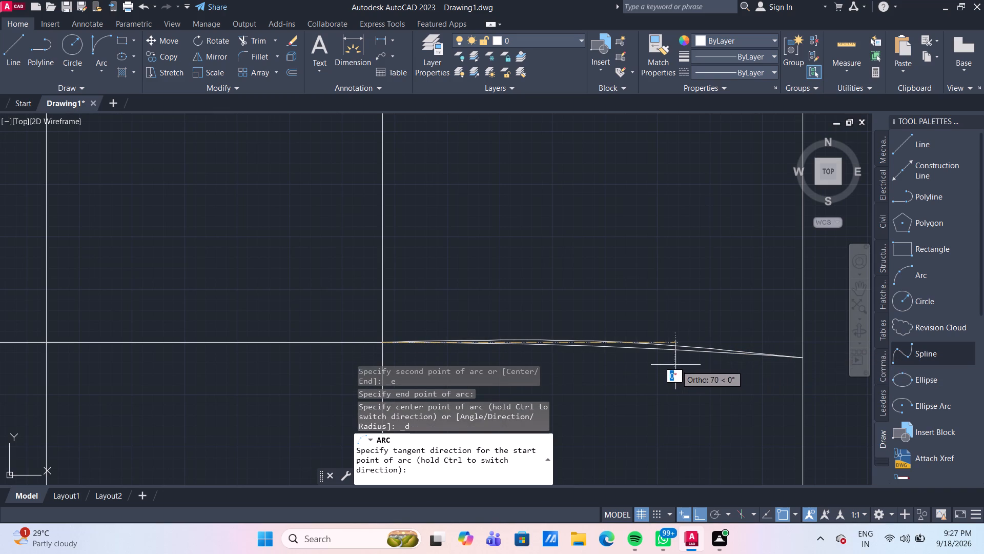
scroll(641, 352, "up", 3)
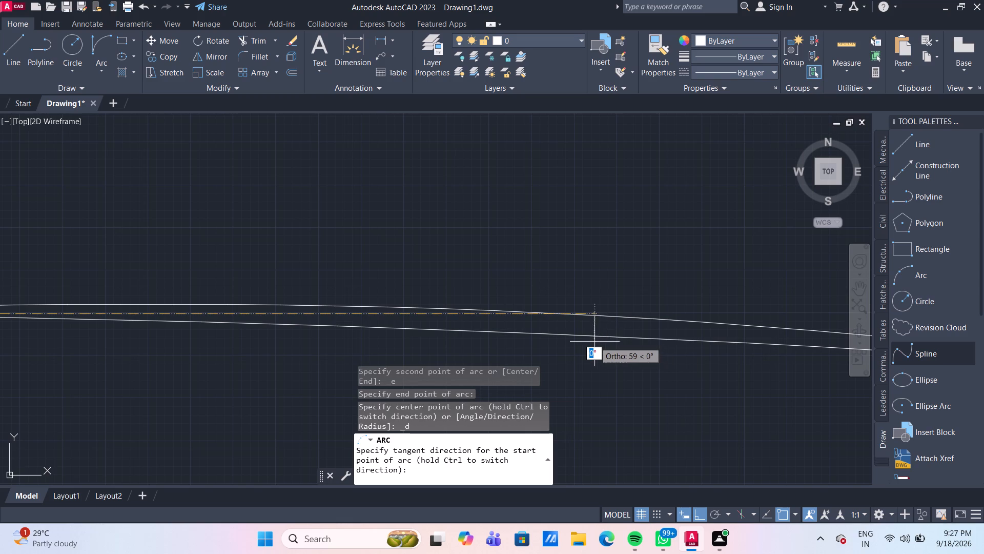
left_click(483, 313)
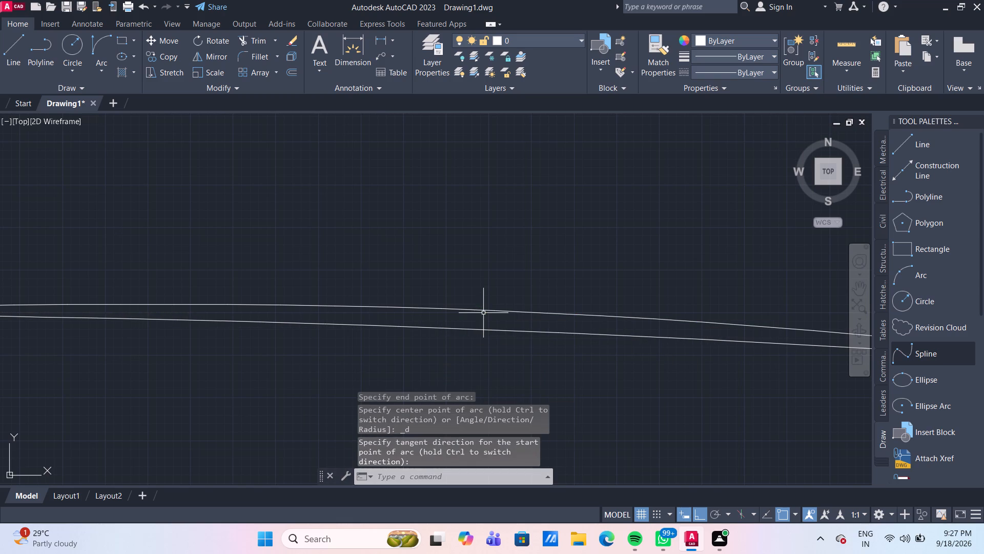
Delete the spline that lies above the new arc on the lowest inner horizontal line.
scroll(483, 315, "down", 3)
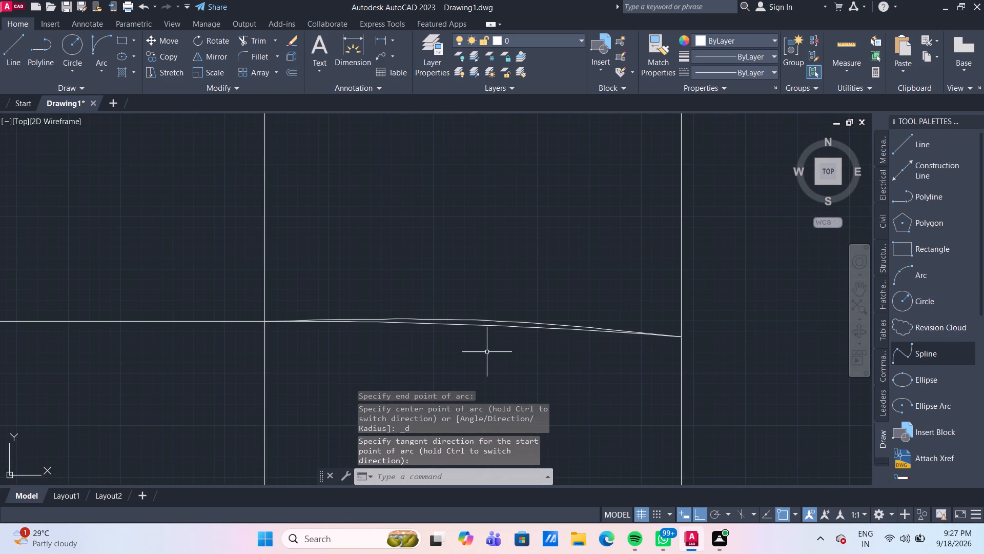
scroll(481, 352, "up", 1)
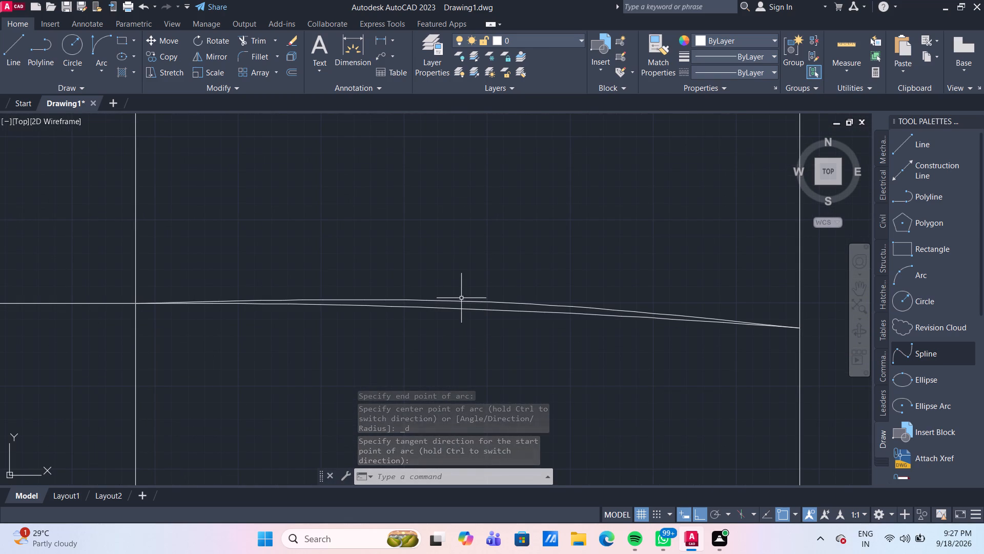
left_click(462, 299)
left_click(464, 303)
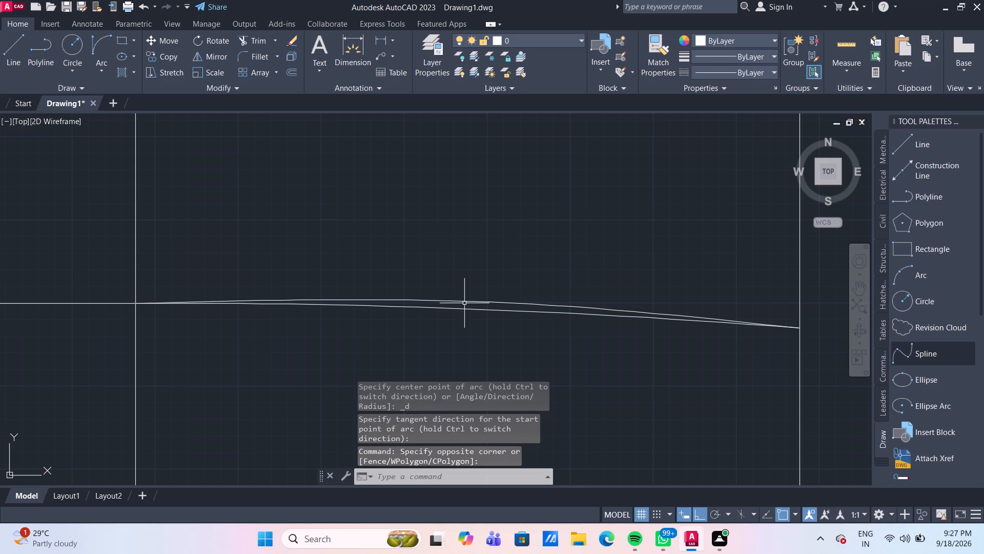
left_click(464, 303)
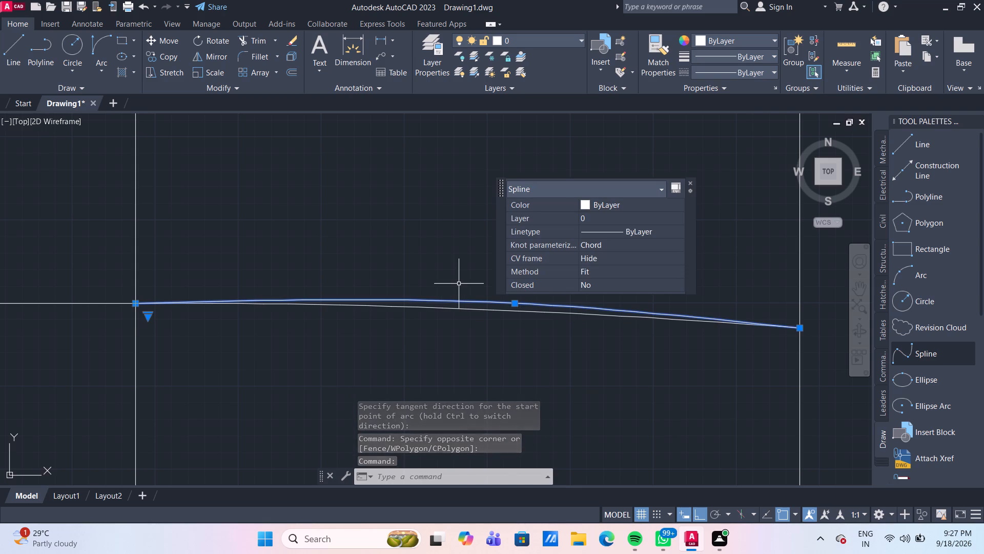
key("Delete")
Stretch the arc's right endpoint slightly up along the grid's right edge, giving a radius of about 3360 mm.
scroll(454, 286, "down", 2)
scroll(541, 343, "down", 1)
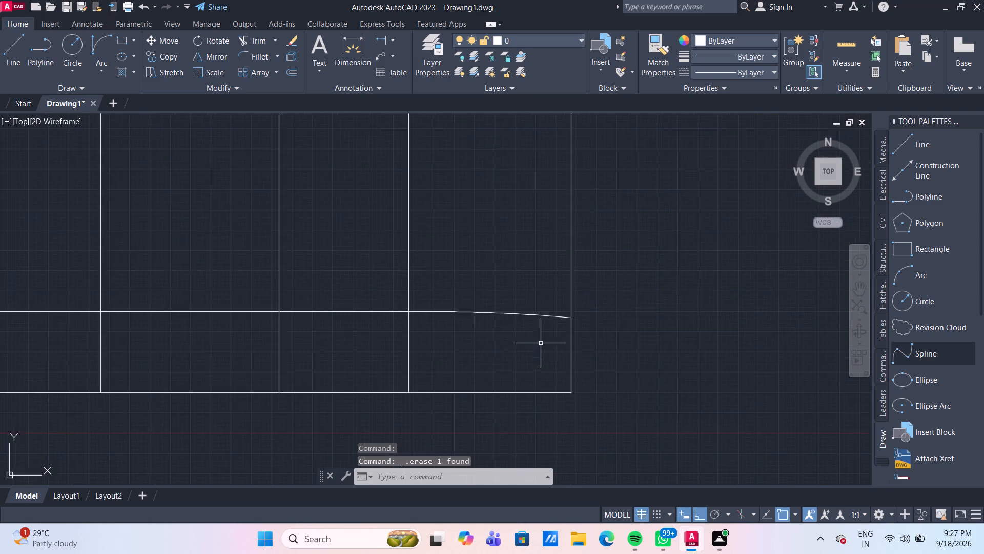
scroll(541, 343, "down", 2)
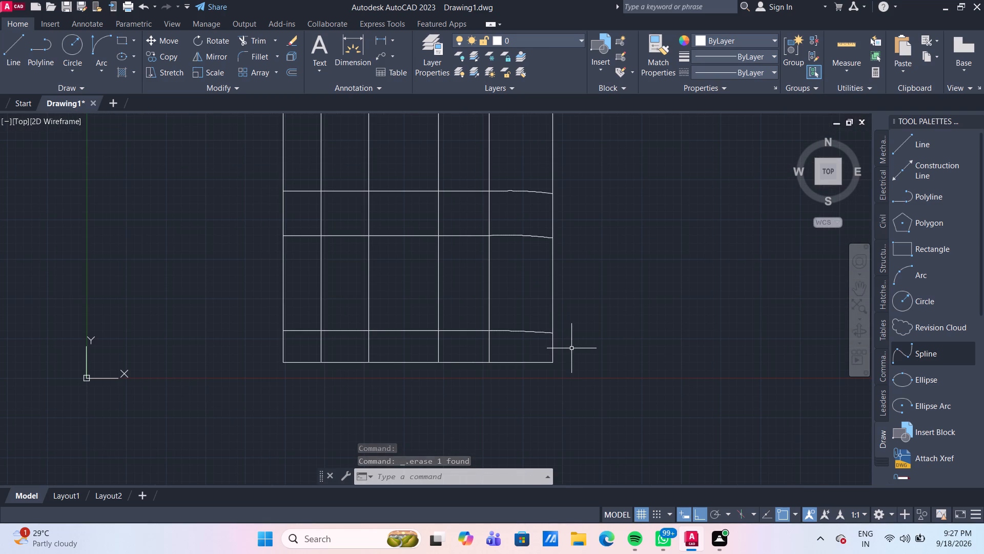
scroll(555, 339, "down", 1)
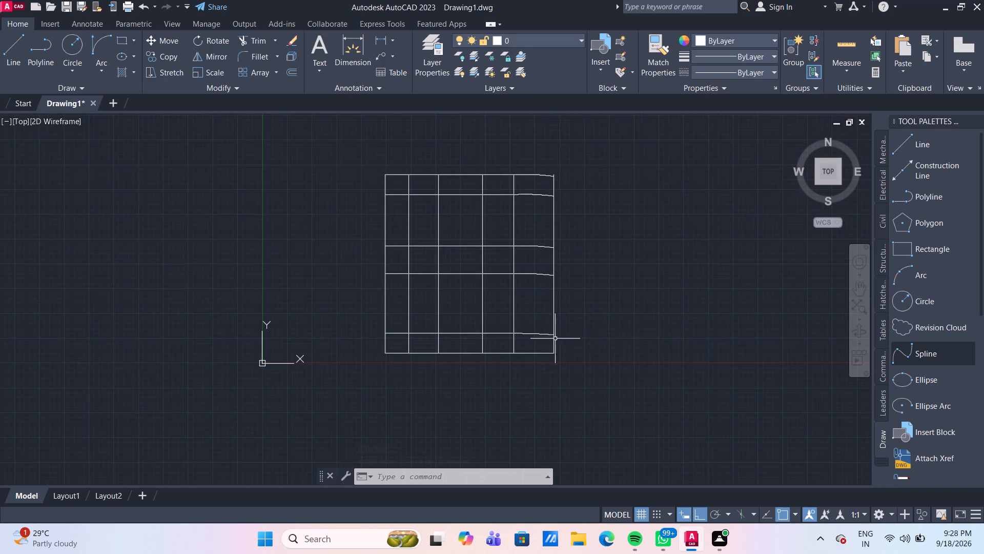
scroll(516, 367, "up", 2)
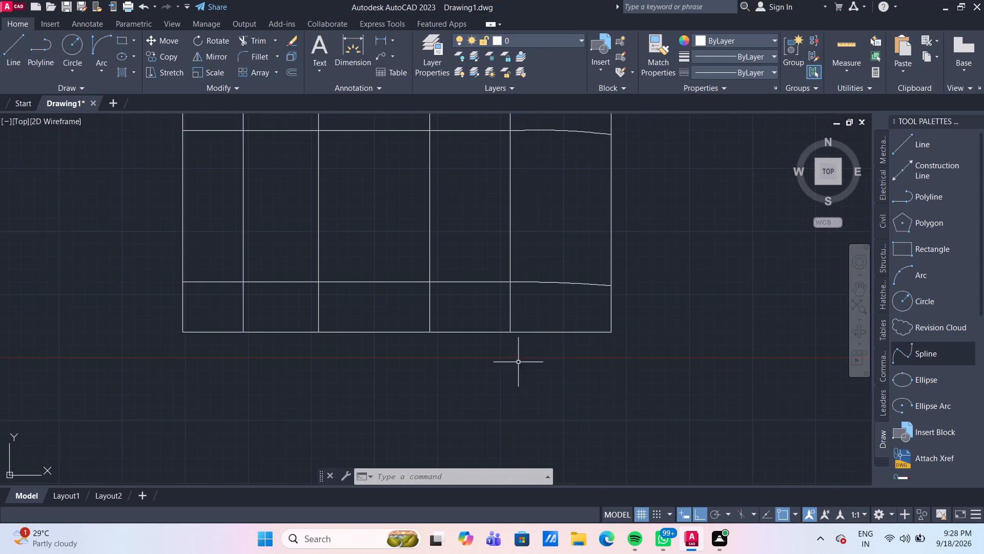
scroll(571, 299, "up", 2)
middle_click_drag(567, 299, 444, 327)
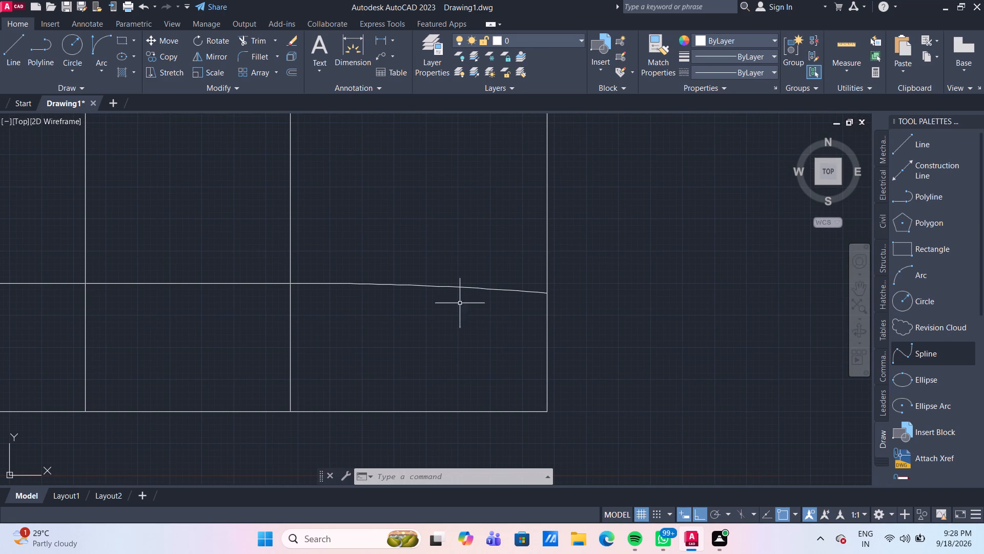
left_click(469, 289)
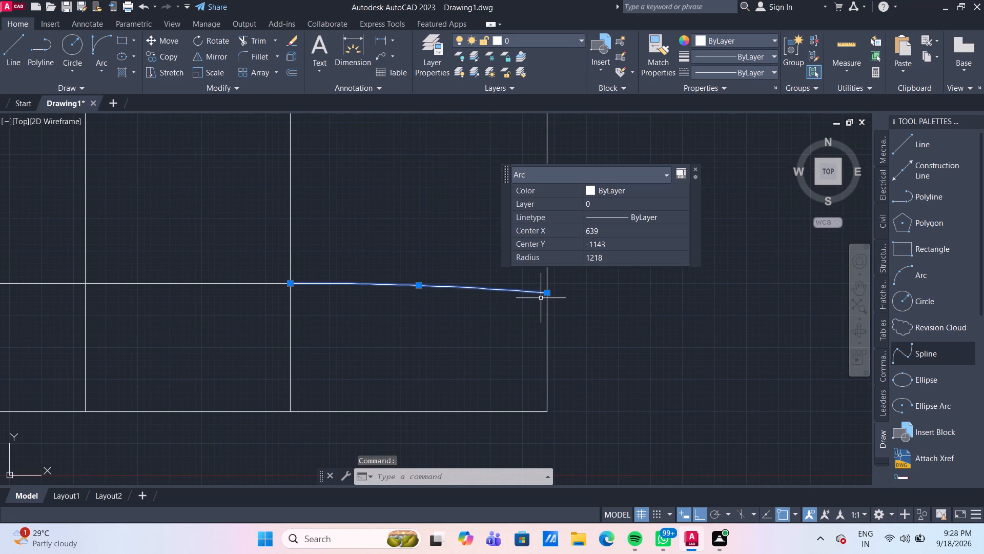
left_click(548, 296)
scroll(548, 296, "up", 3)
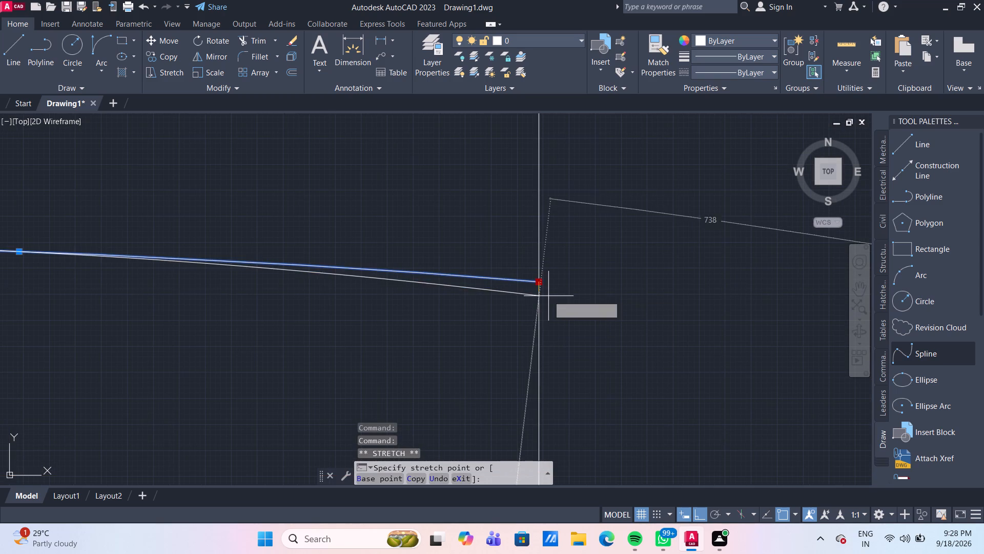
left_click(537, 268)
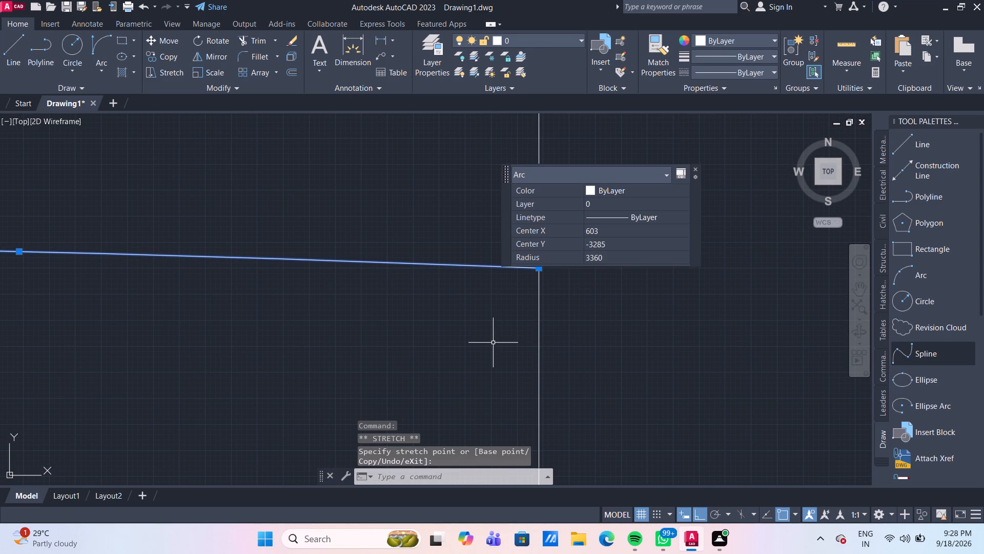
Stretch the lowest inner arc's right endpoint slightly down along the grid's right edge, giving a radius of about 1916 mm.
key("Escape")
scroll(493, 343, "down", 6)
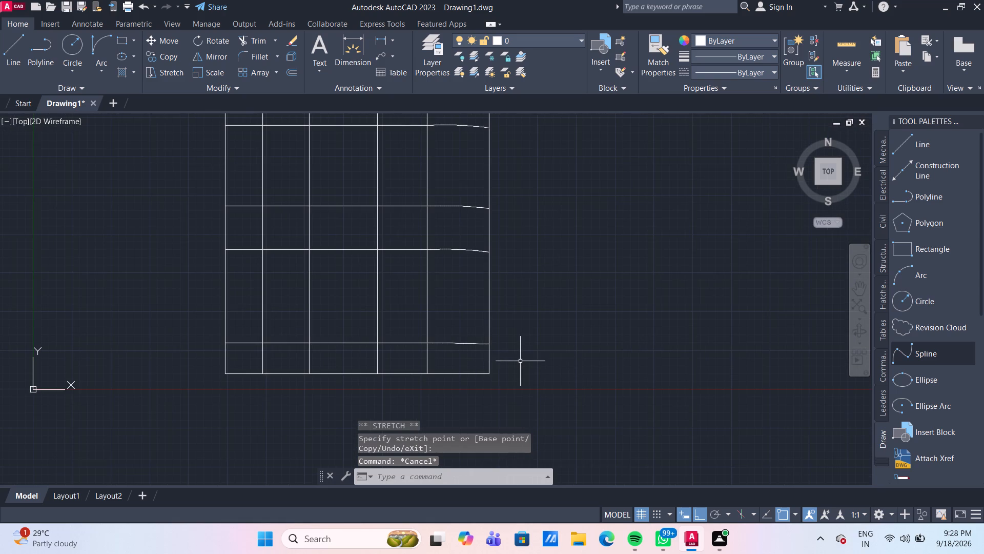
scroll(474, 354, "up", 4)
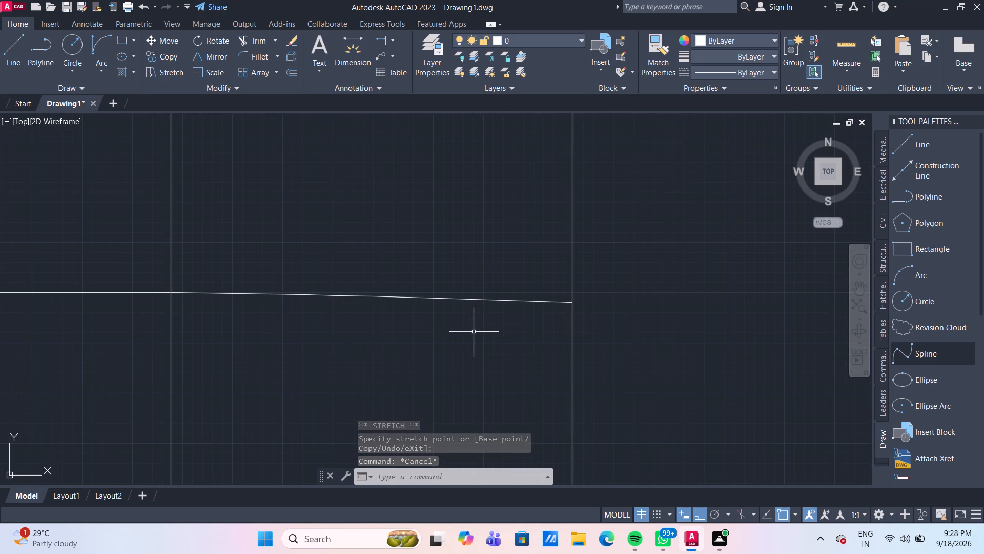
left_click(561, 302)
scroll(561, 302, "up", 1)
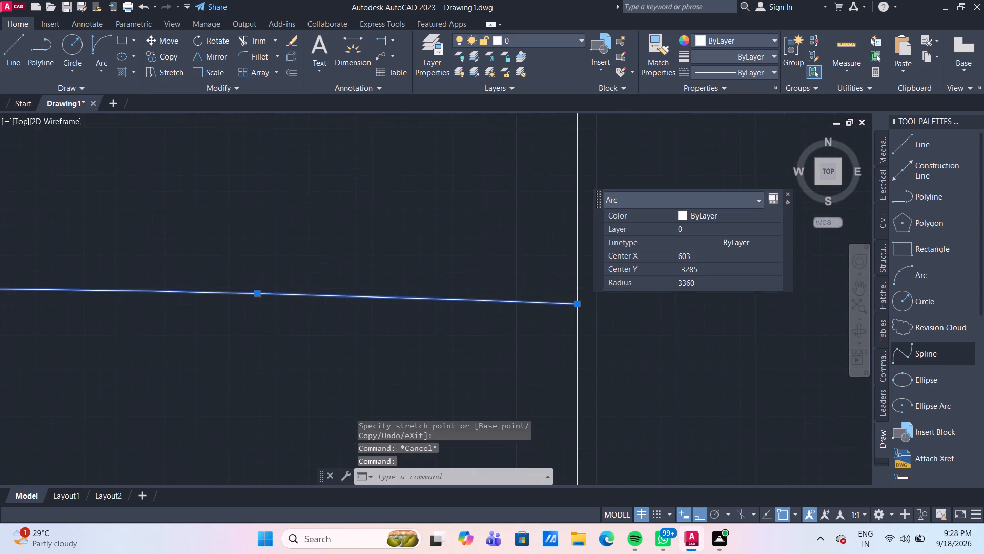
scroll(561, 302, "up", 2)
left_click(601, 312)
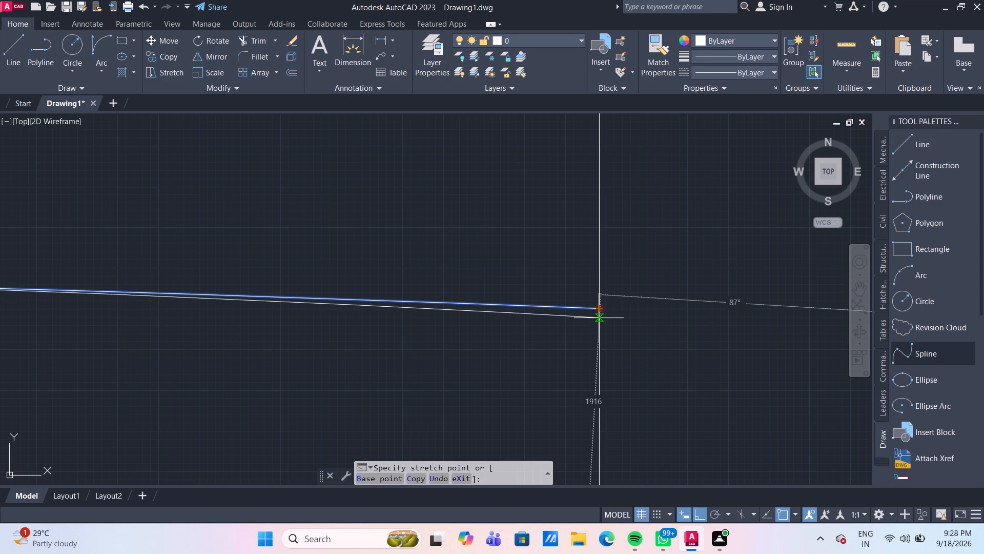
left_click(599, 318)
scroll(599, 318, "down", 4)
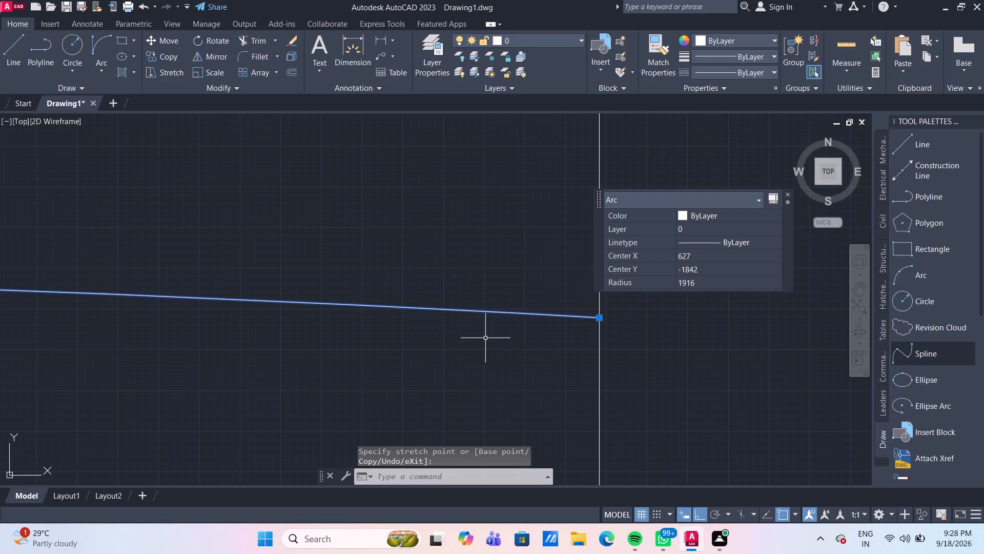
scroll(481, 345, "down", 6)
key("Escape")
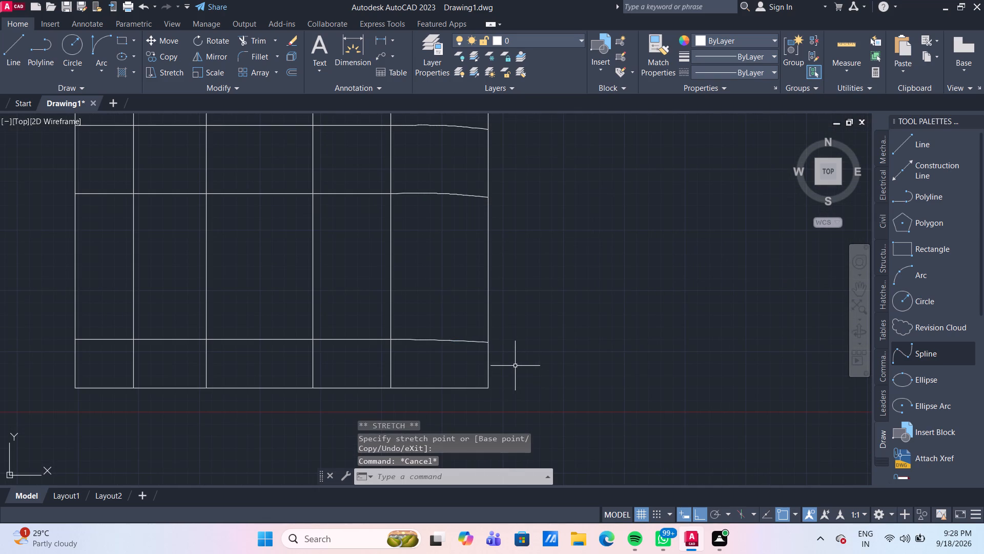
Examine how the lowest inner arc meets the grid's right edge and the straight line at the rightmost inner vertical.
scroll(515, 365, "down", 2)
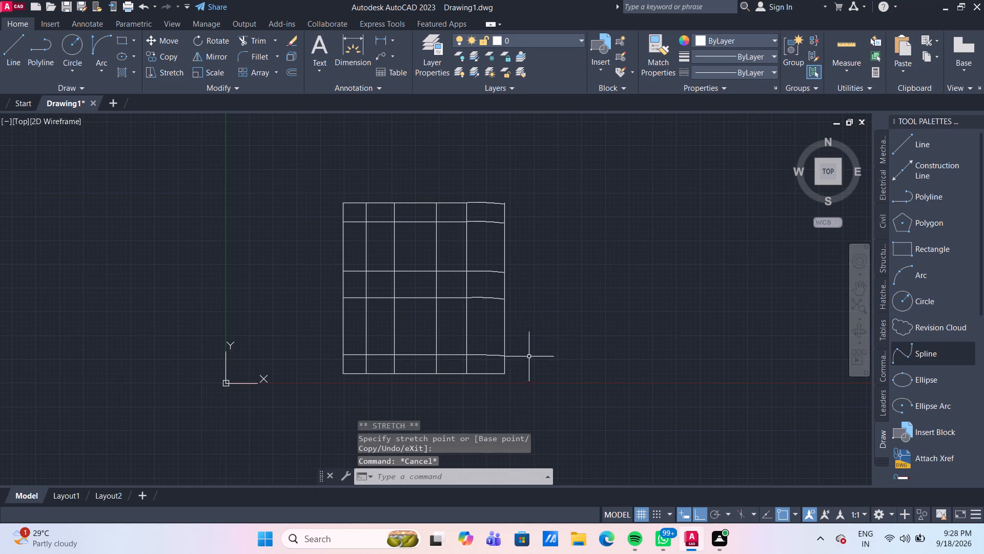
scroll(516, 368, "up", 5)
middle_click_drag(502, 337, 640, 334)
scroll(642, 331, "up", 1)
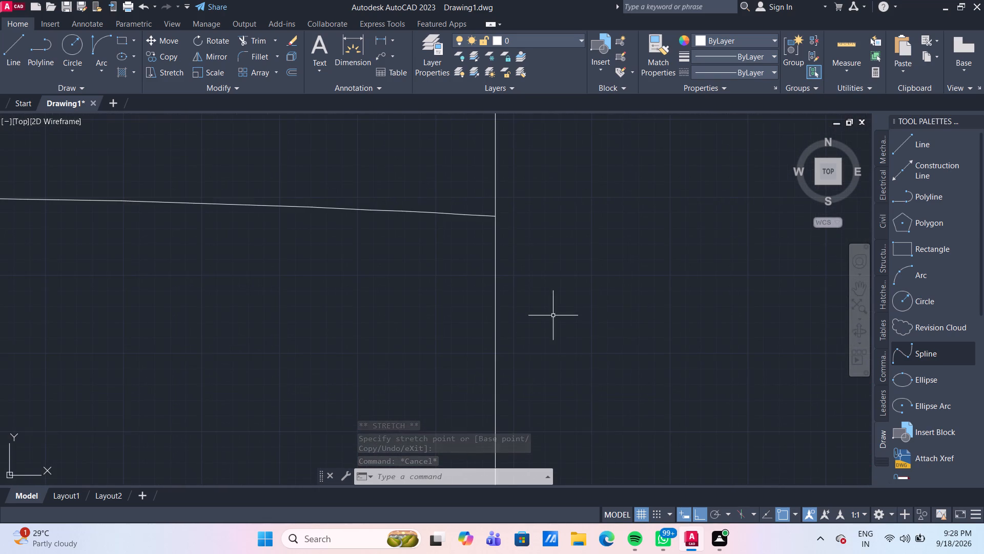
scroll(439, 285, "down", 3)
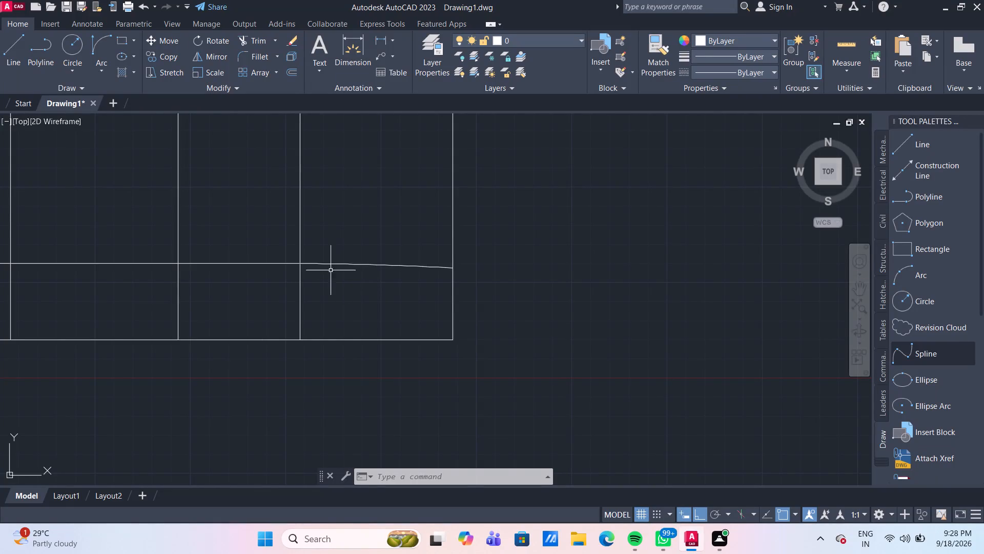
scroll(306, 268, "up", 2)
middle_click_drag(312, 272, 319, 276)
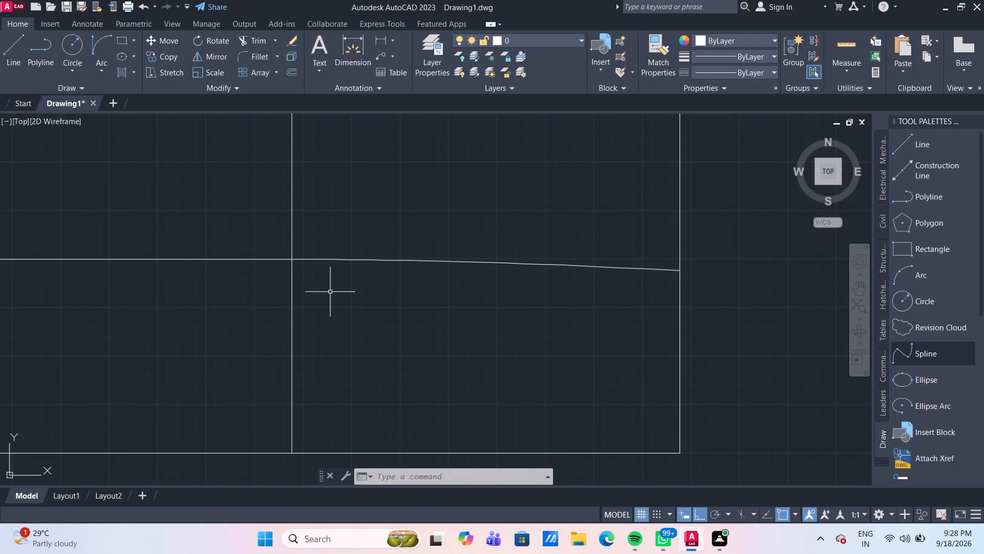
scroll(335, 299, "down", 4)
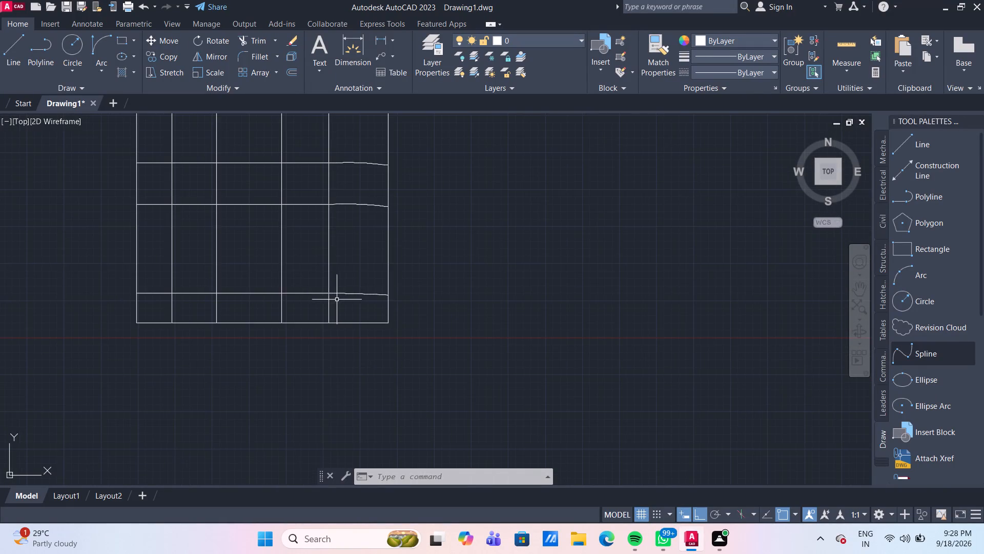
scroll(409, 276, "down", 1)
Delete the four splines at the right ends of the grid's upper horizontal lines, including the one on the top edge.
middle_click_drag(383, 241, 384, 273)
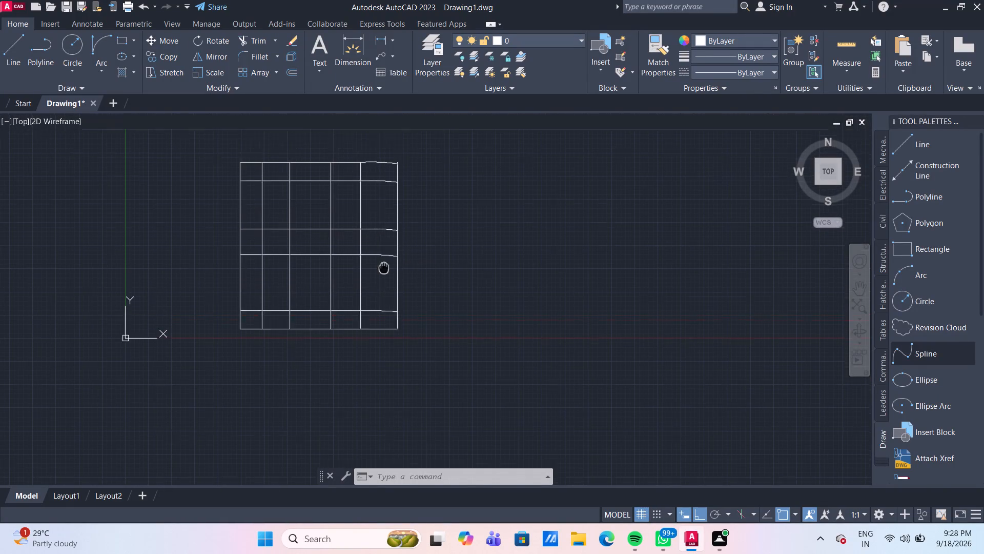
middle_click_drag(384, 273, 381, 295)
scroll(381, 295, "up", 1)
middle_click_drag(383, 296, 391, 339)
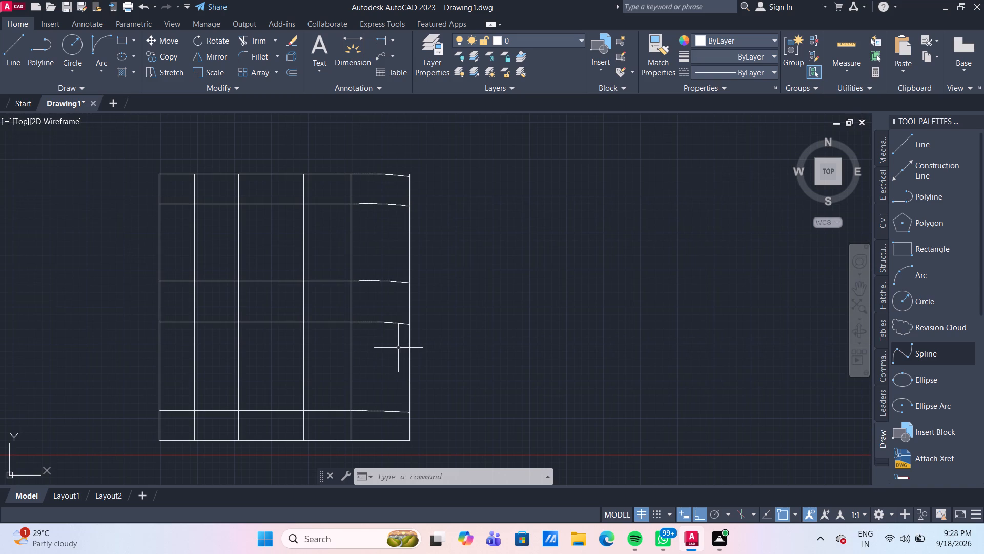
left_click_drag(399, 349, 397, 316)
left_click(378, 165)
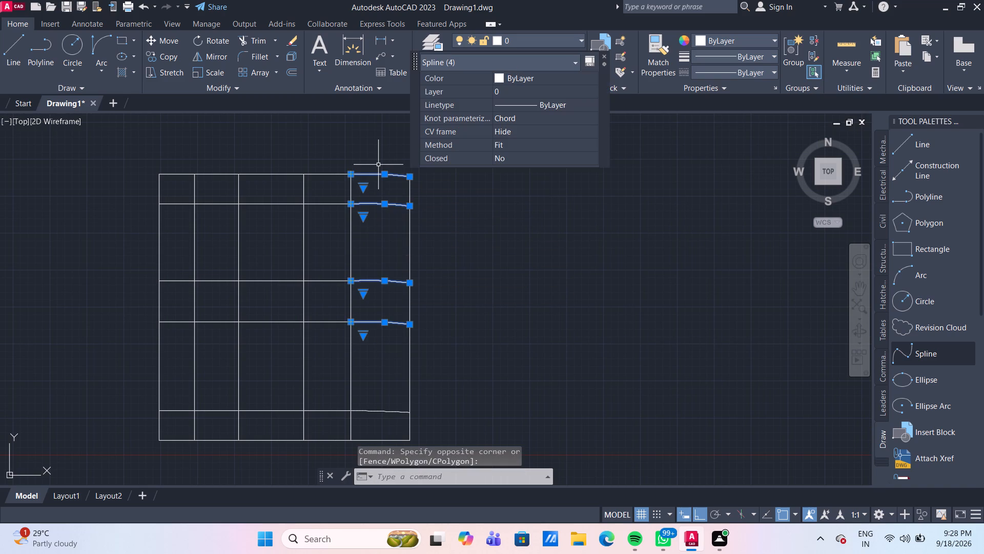
key("Delete")
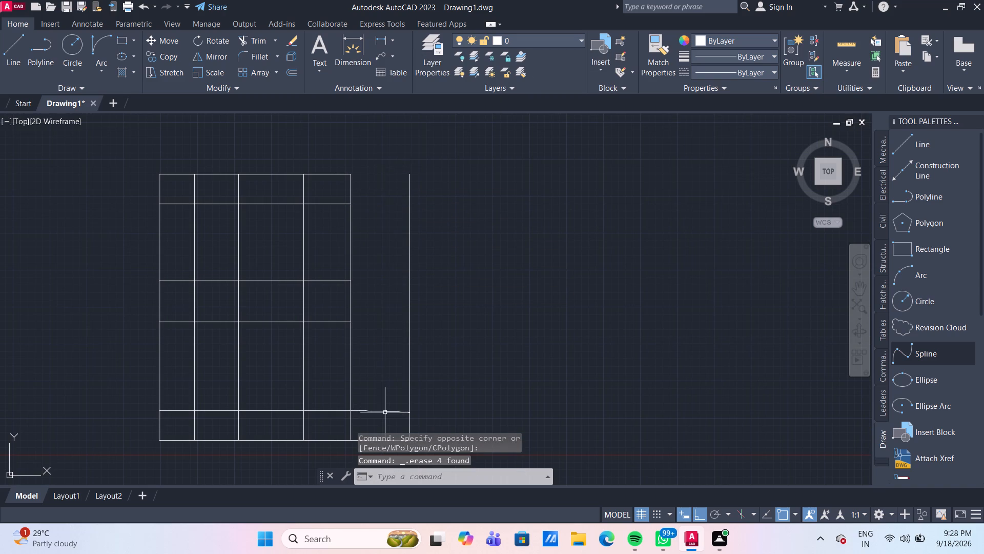
Copy the lowest inner arc from its left endpoint to the right ends of the four straight horizontal lines above it.
left_click(385, 413)
type("co")
key("Return")
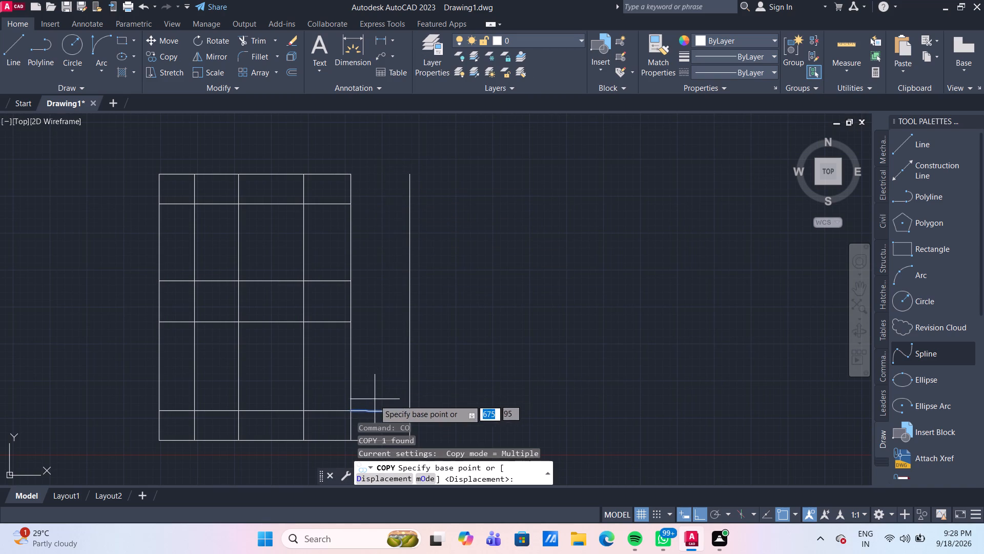
scroll(361, 408, "up", 3)
left_click_drag(312, 420, 314, 404)
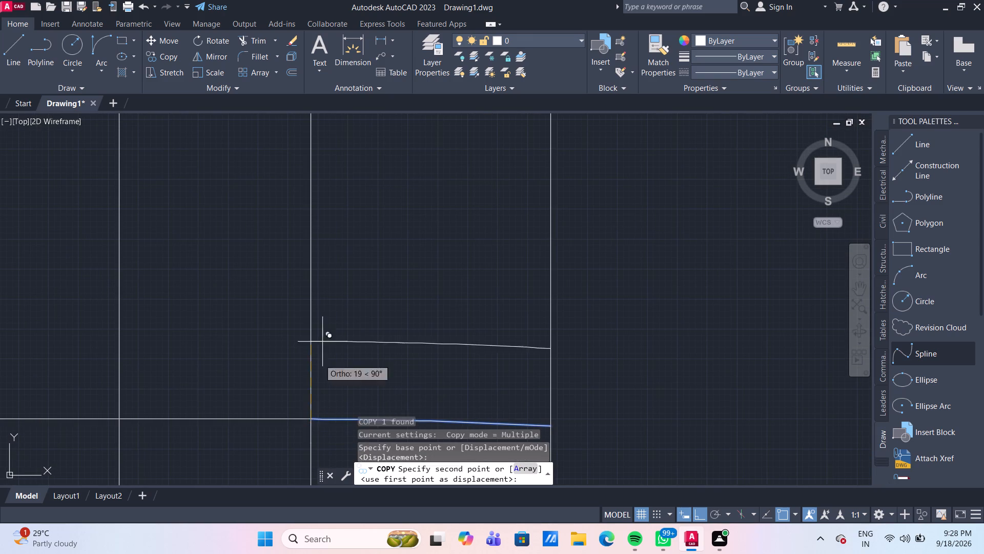
scroll(336, 219, "down", 1)
middle_click_drag(336, 219, 335, 384)
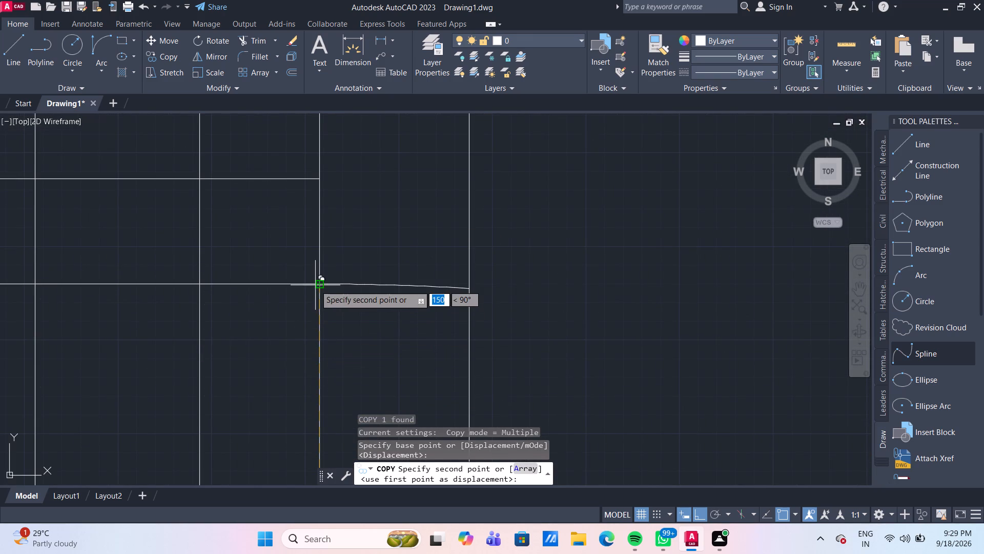
left_click(316, 286)
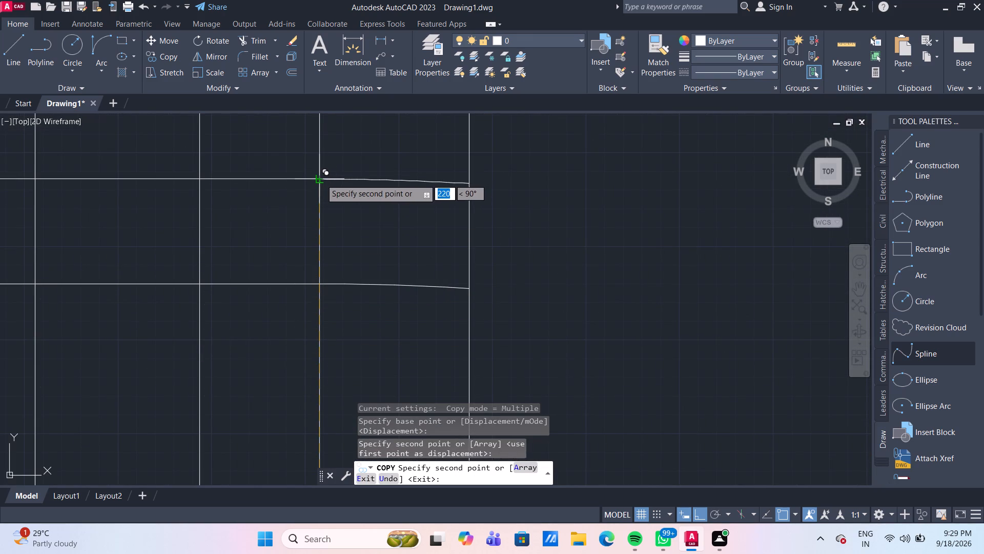
left_click(321, 179)
middle_click_drag(411, 148, 411, 358)
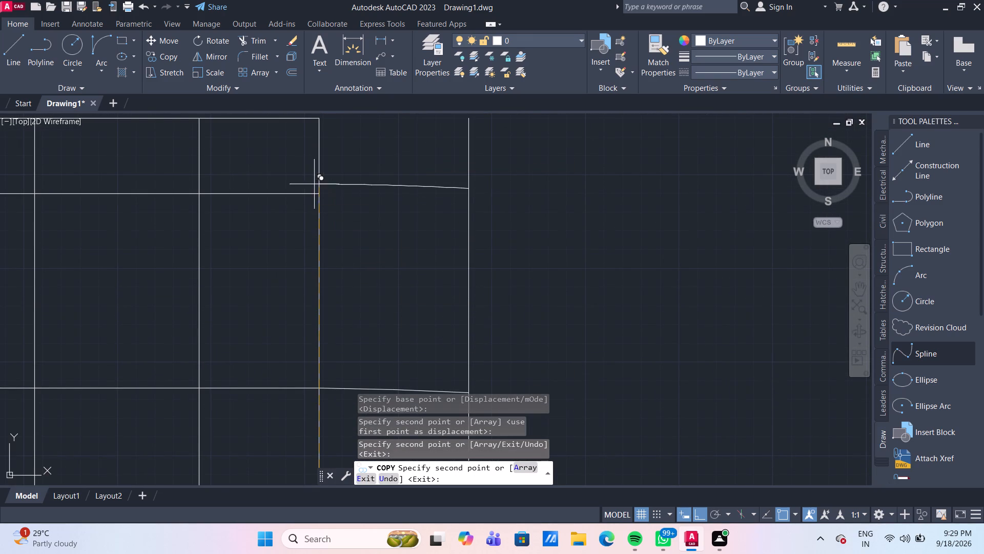
left_click(320, 197)
middle_click_drag(347, 169, 333, 256)
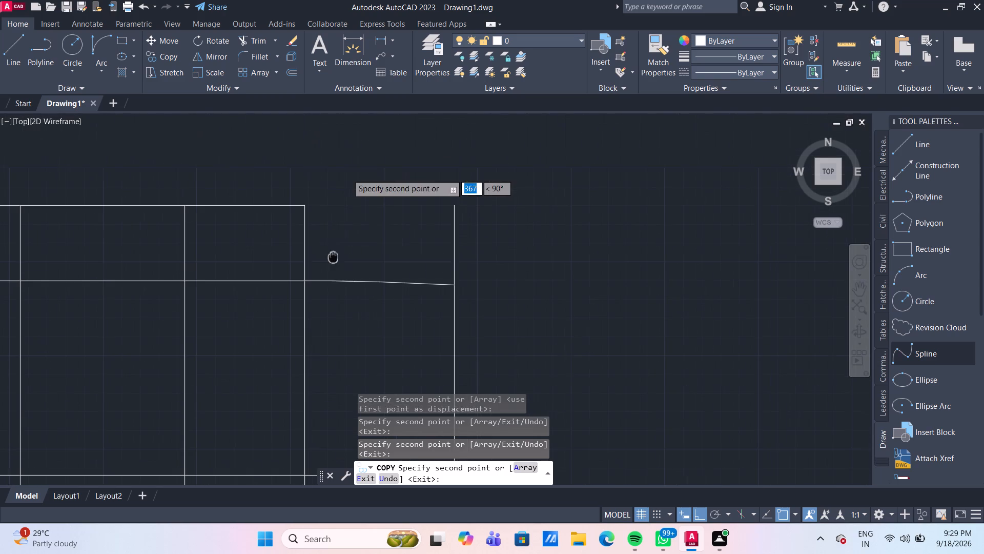
left_click(305, 207)
scroll(412, 273, "down", 1)
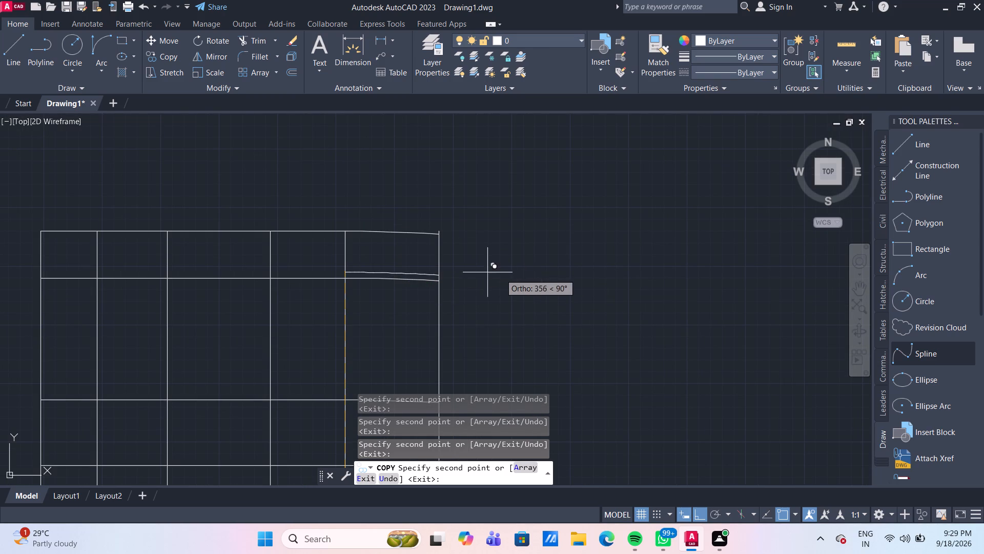
key("Escape")
Mirror the lowest inner arc about a horizontal line through its left endpoint, erasing the source arc.
scroll(537, 290, "down", 2)
middle_click_drag(537, 333, 510, 265)
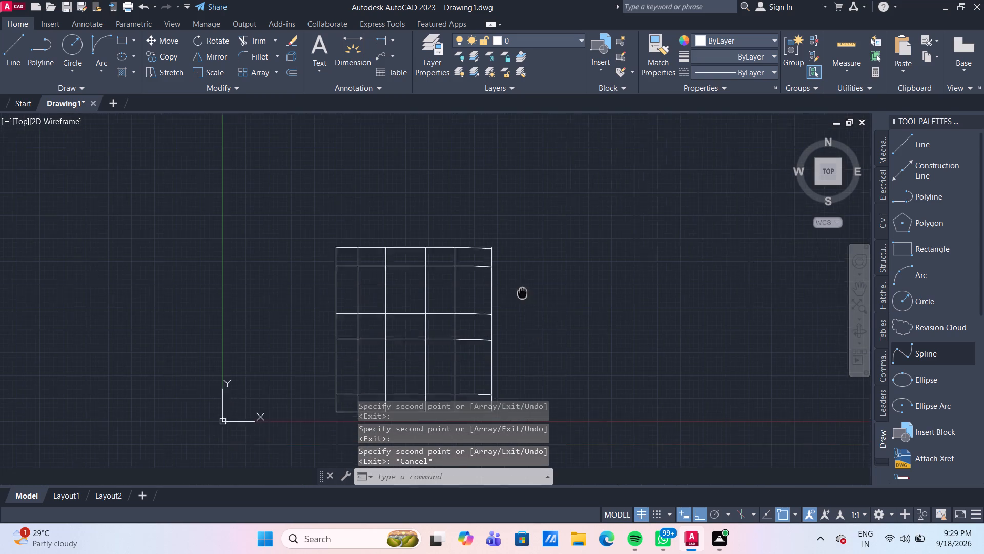
middle_click_drag(510, 265, 493, 220)
middle_click_drag(509, 333, 521, 361)
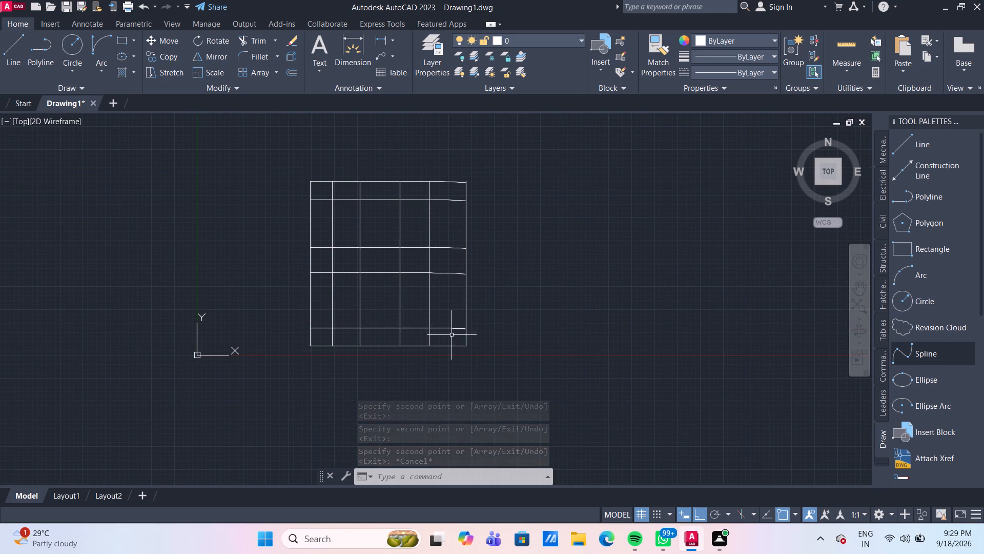
left_click_drag(457, 335, 446, 314)
left_click(436, 294)
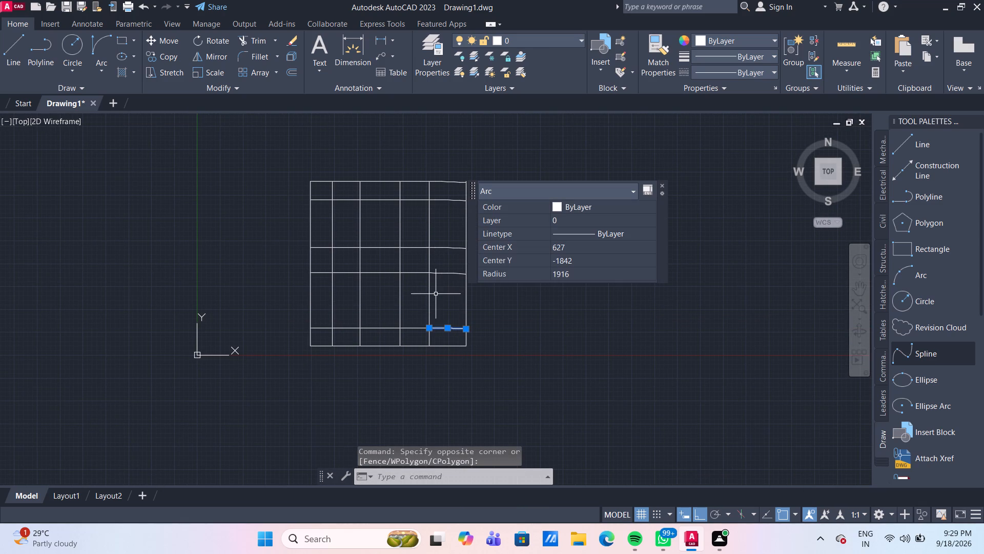
left_click(220, 51)
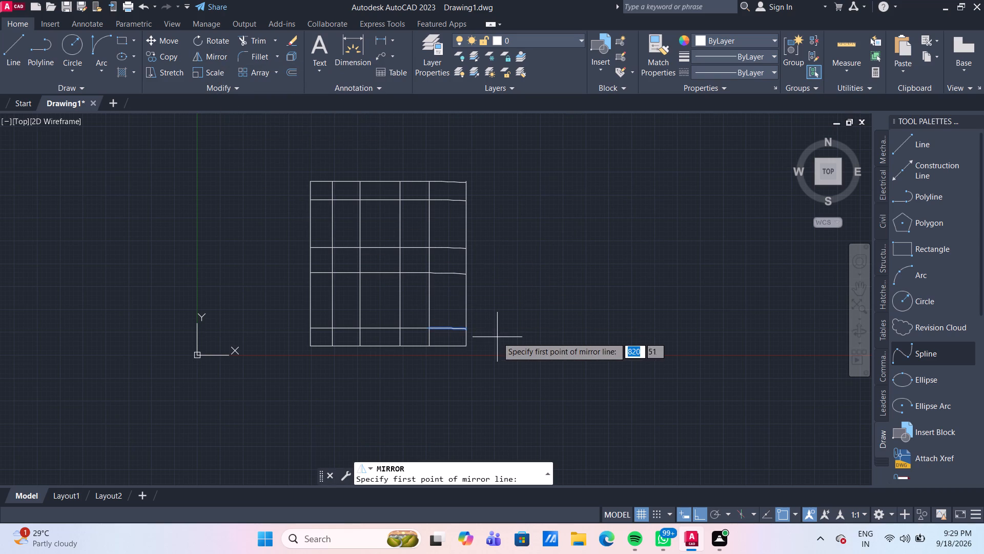
left_click_drag(432, 328, 432, 339)
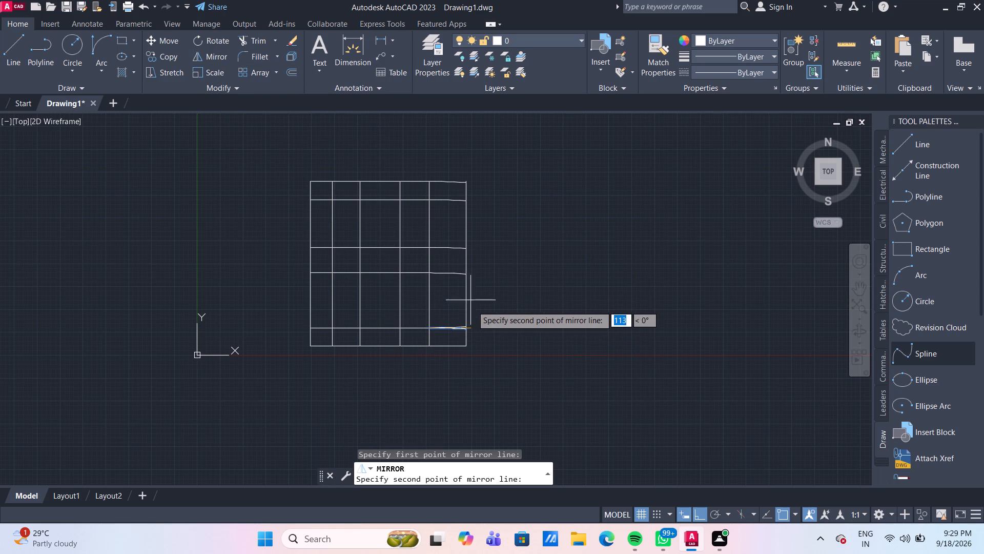
scroll(475, 315, "up", 3)
left_click(475, 324)
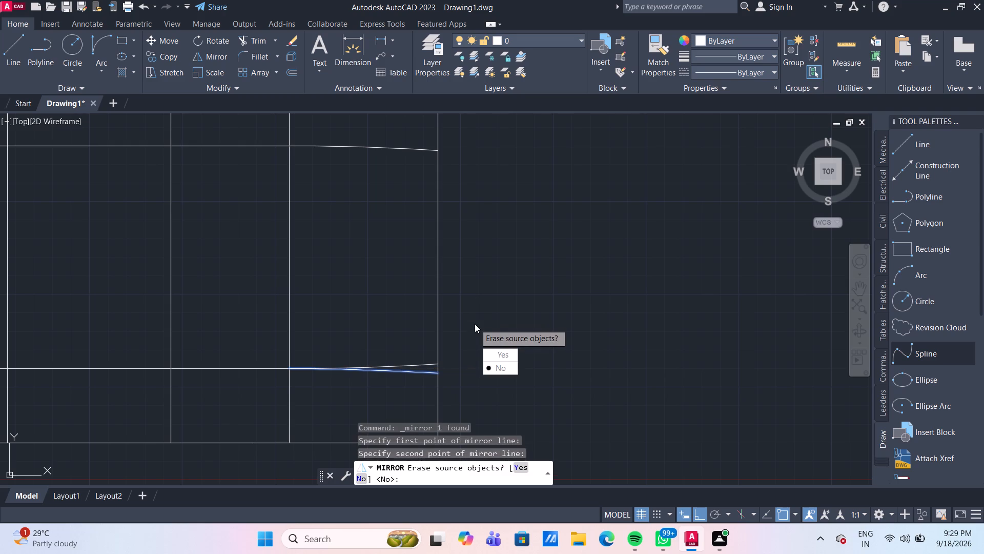
left_click_drag(498, 358, 475, 324)
scroll(475, 324, "down", 2)
scroll(539, 295, "down", 1)
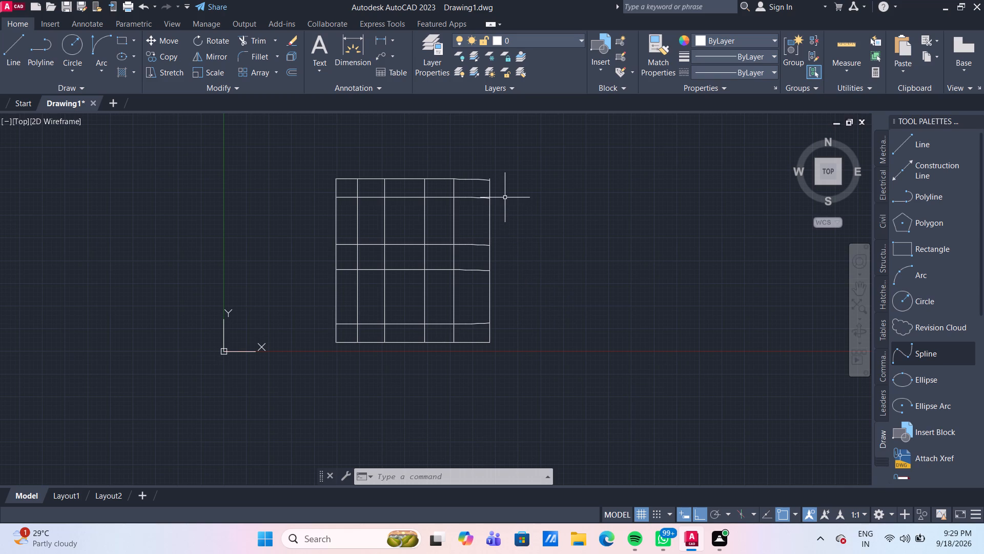
Trim the short piece of the grid's right edge that projects above the top arc.
scroll(512, 174, "up", 2)
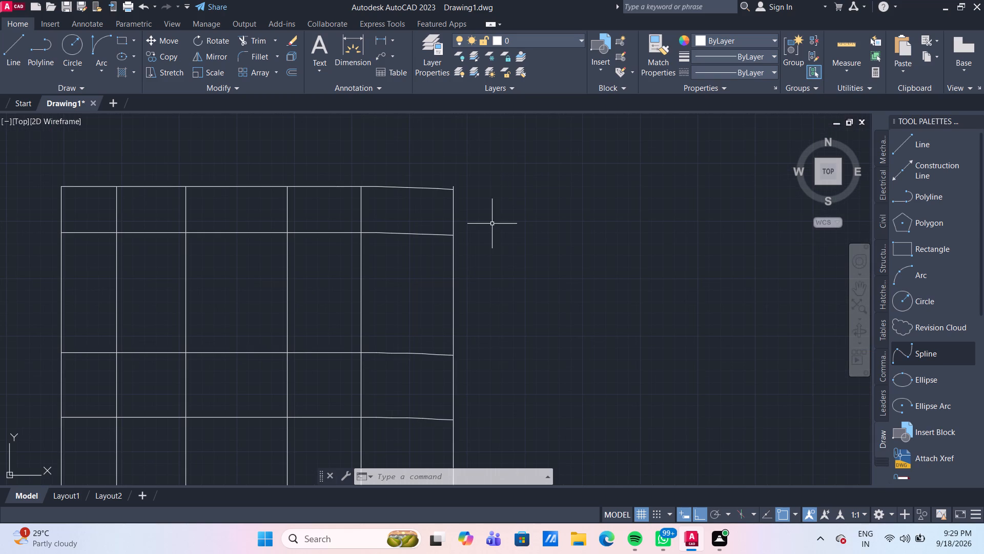
scroll(480, 219, "up", 2)
type("tr")
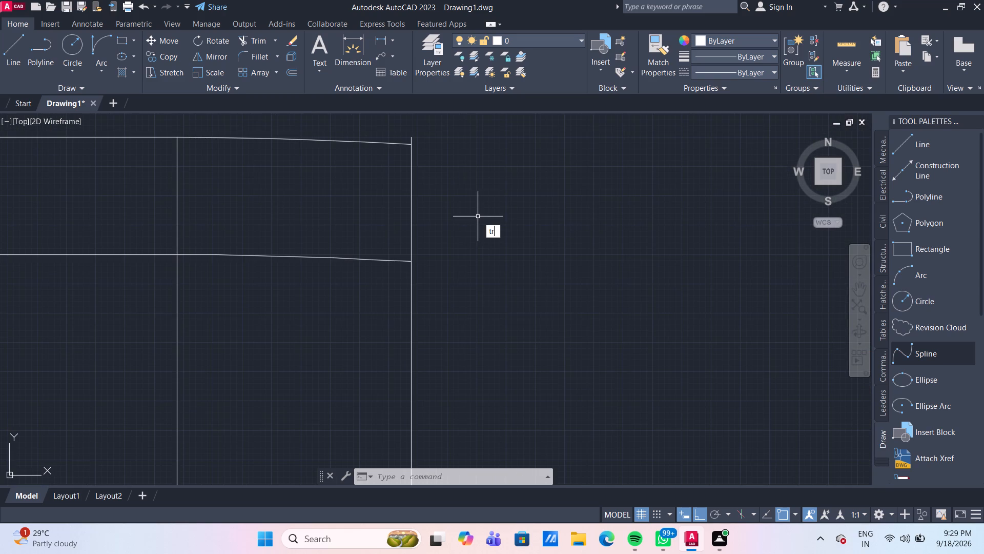
key("Return")
left_click(411, 136)
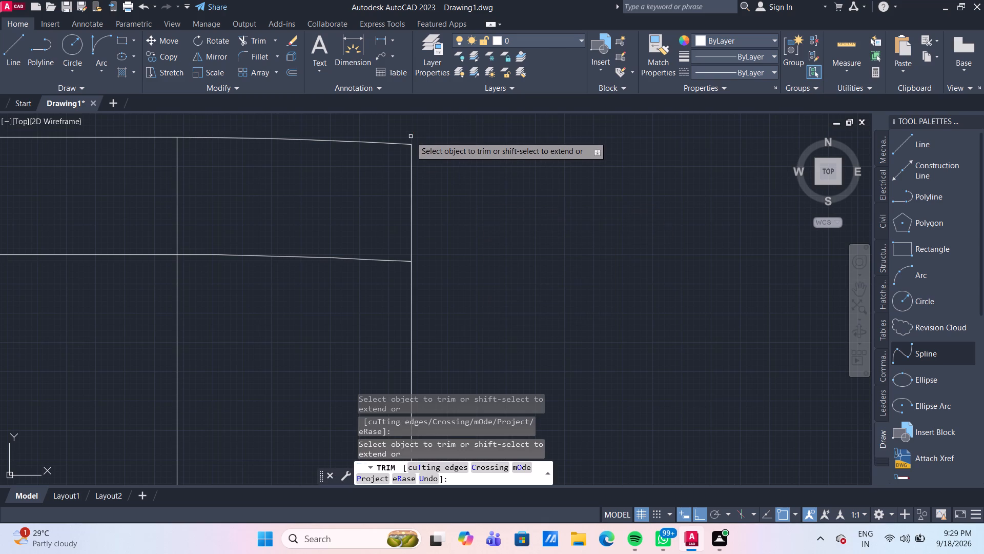
scroll(528, 204, "down", 4)
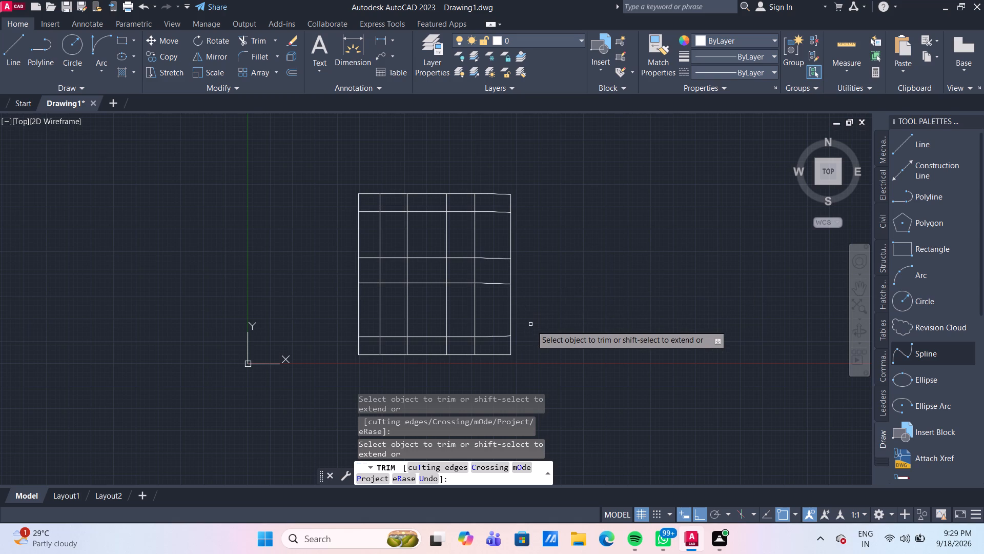
scroll(477, 346, "up", 2)
middle_click_drag(483, 342, 508, 317)
middle_click(508, 317)
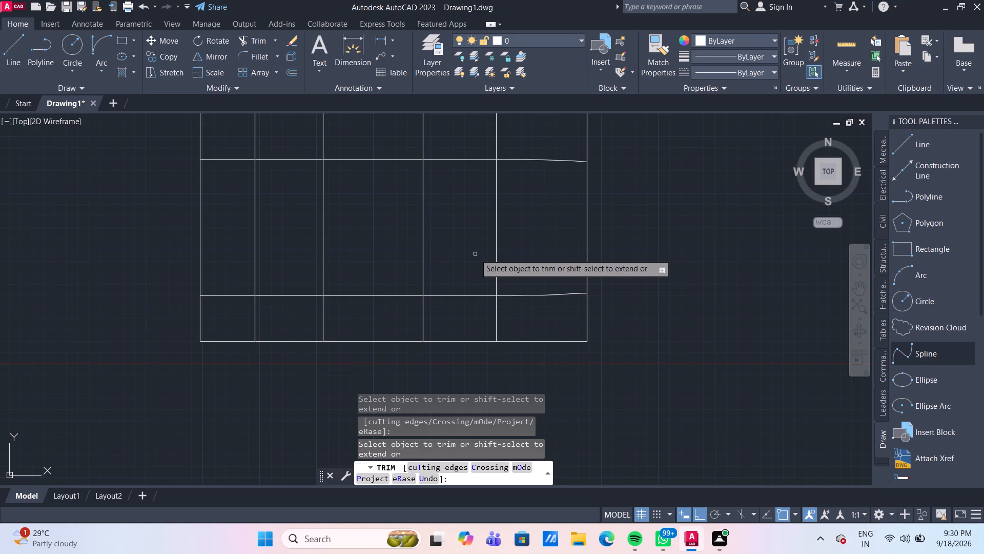
key("Escape")
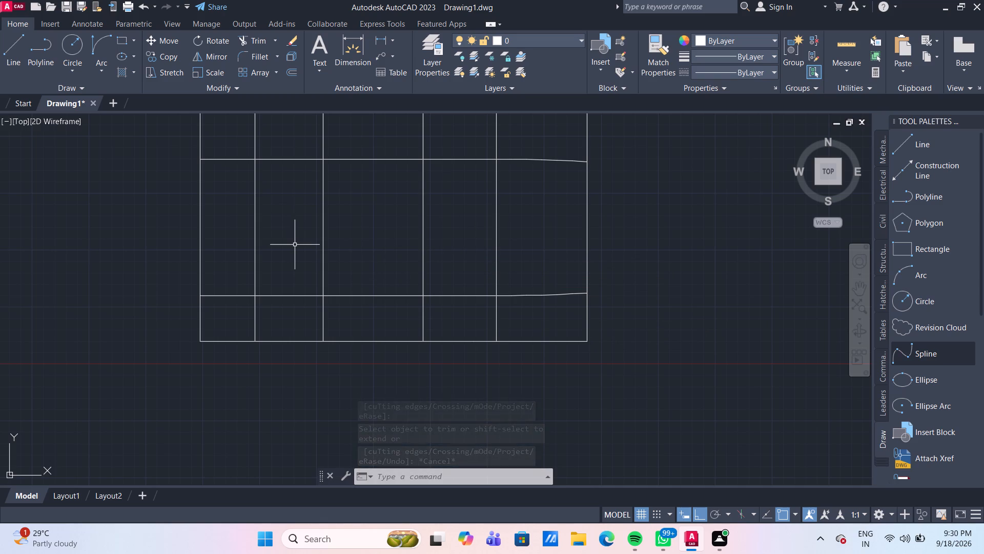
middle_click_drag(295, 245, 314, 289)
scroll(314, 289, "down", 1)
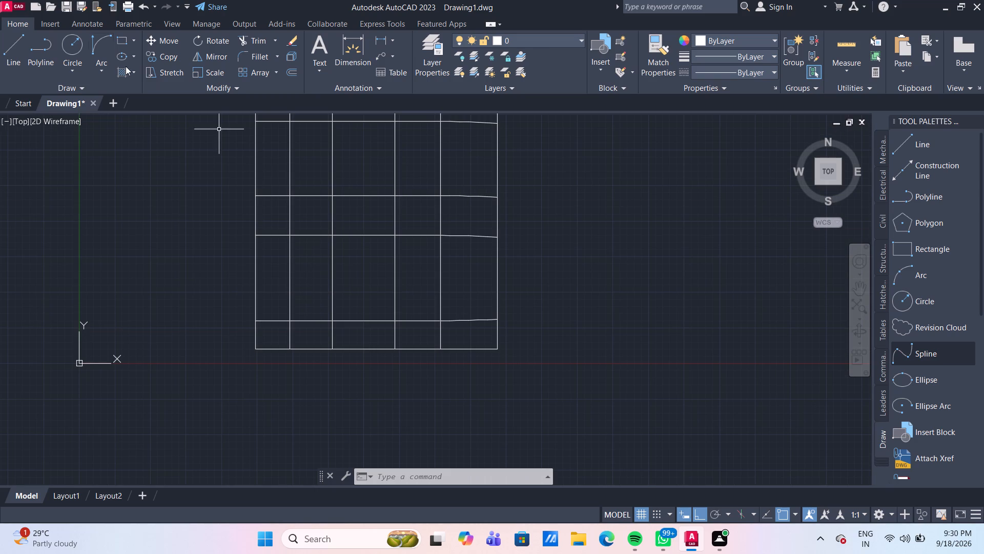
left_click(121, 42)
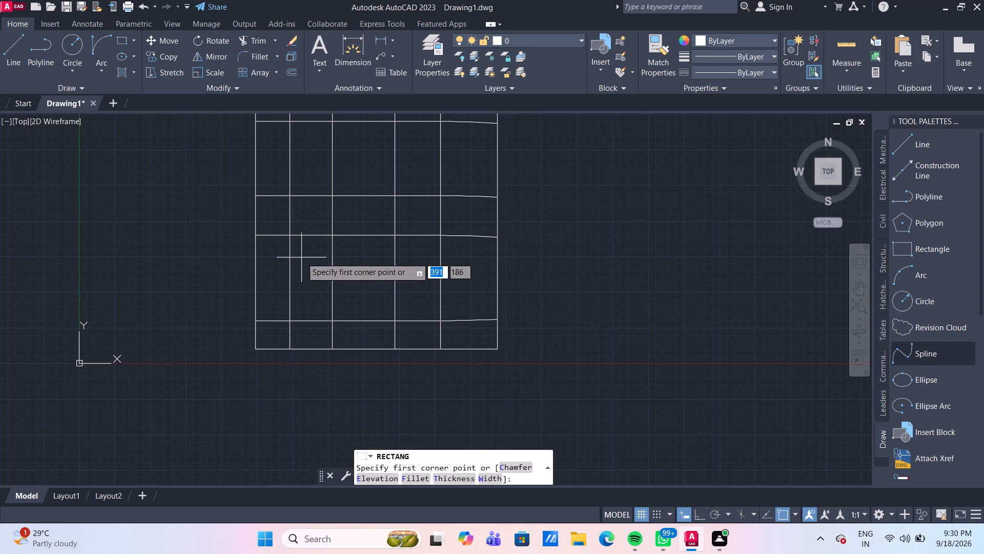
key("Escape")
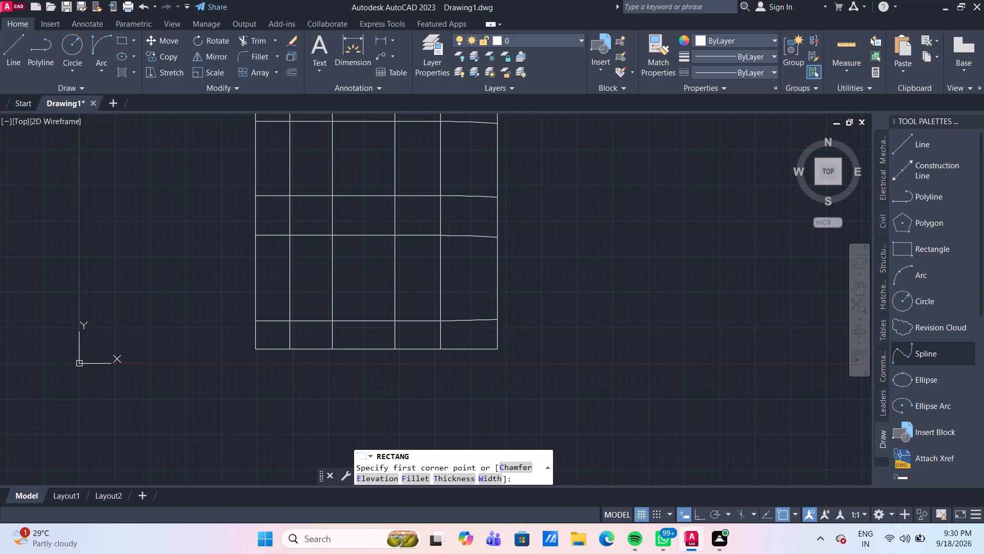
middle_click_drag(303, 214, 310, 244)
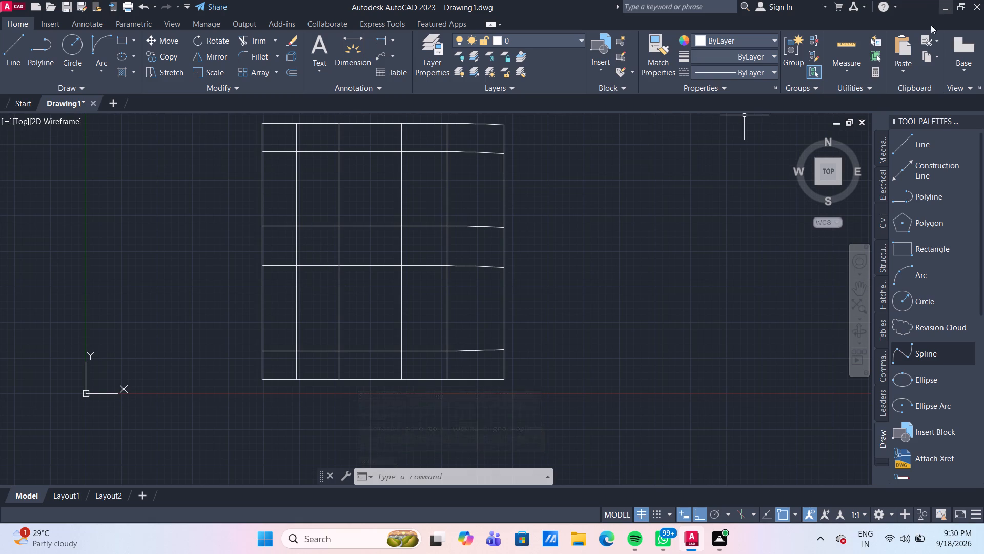
Measure the cell between the second and third vertical lines, just above the lowest inner horizontal line.
left_click(845, 50)
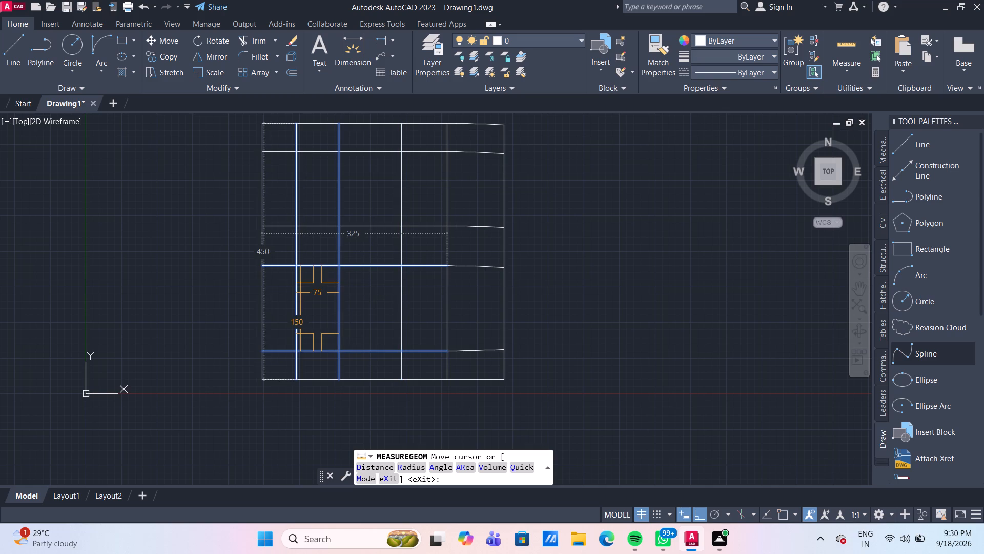
key("Escape")
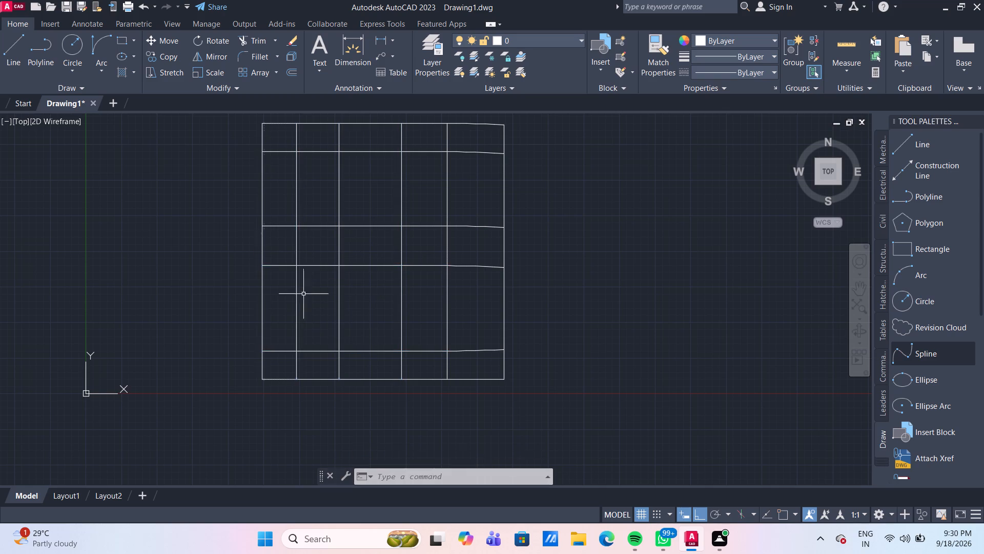
Move the grid's third vertical line from the left 5 mm to the right, using its bottom endpoint as base point.
left_click(338, 307)
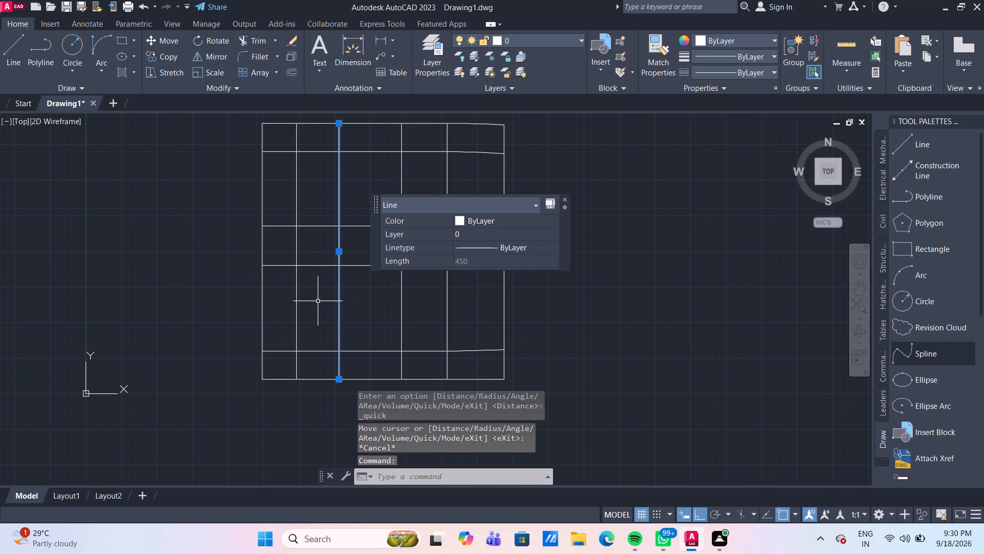
key("m")
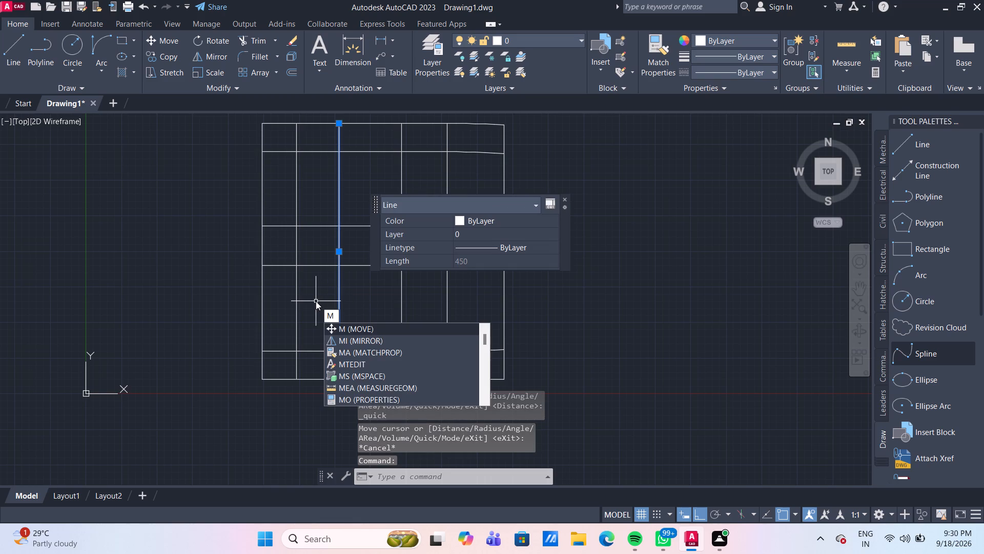
key("Return")
scroll(330, 368, "up", 3)
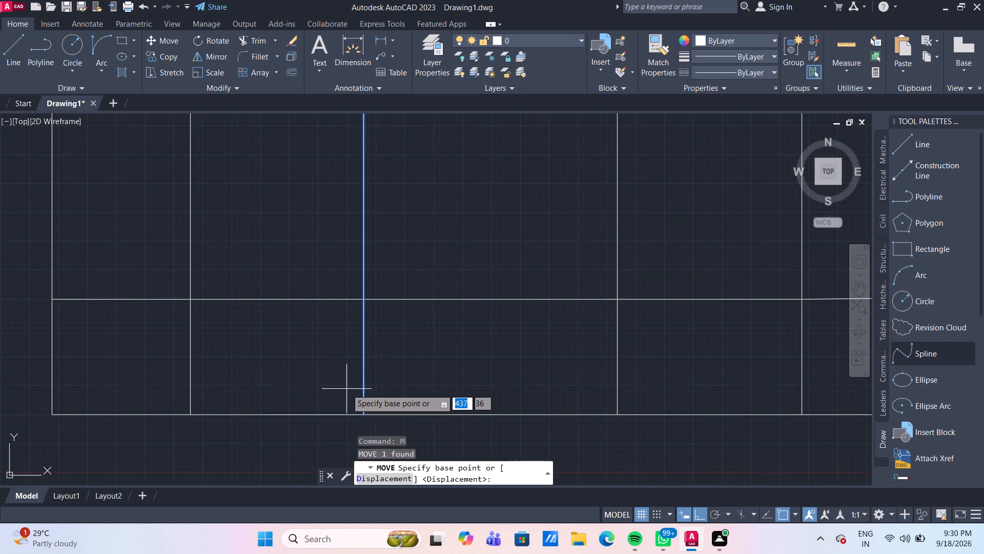
middle_click_drag(341, 371, 329, 304)
left_click(352, 347)
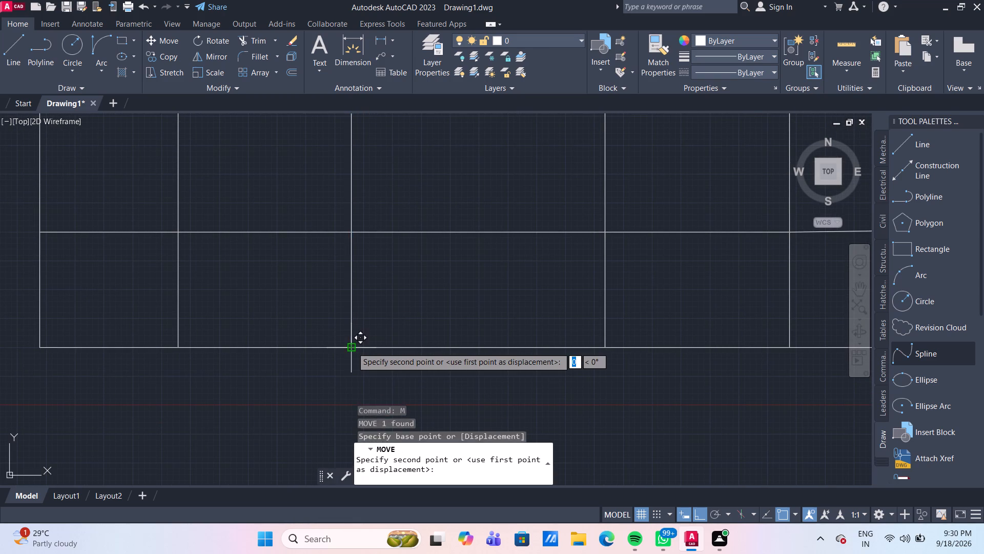
key("5")
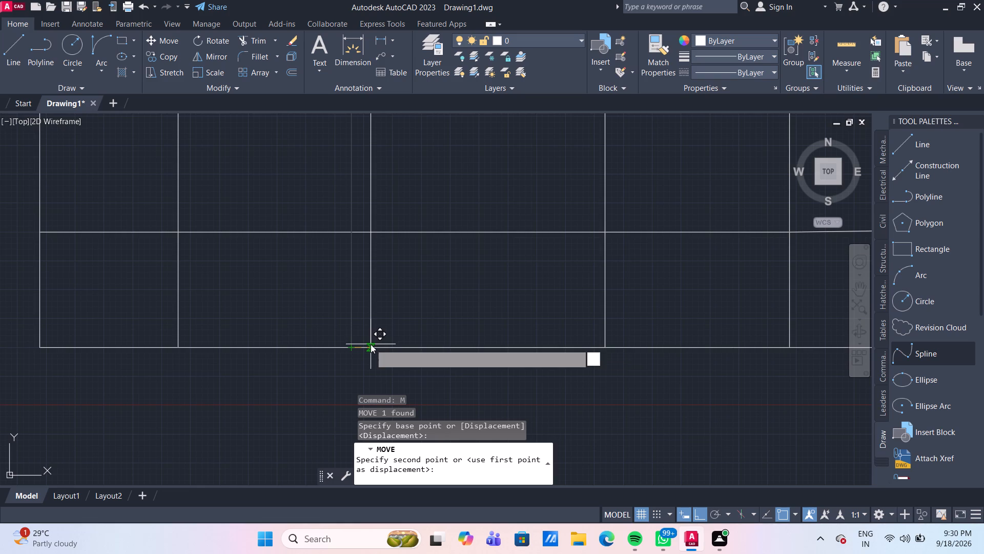
key("Return")
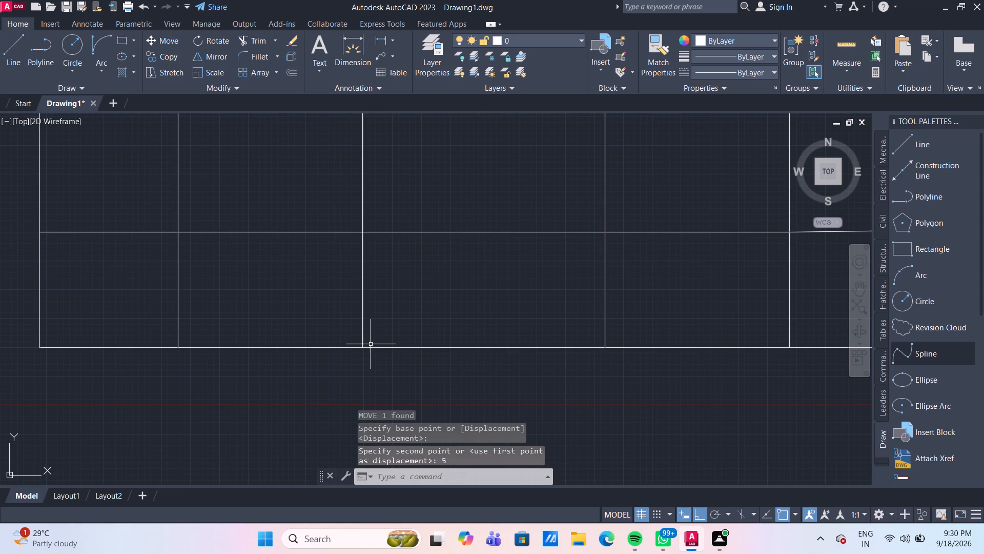
Draw a small upright rectangle inside the tall lower cell between the second and third vertical lines.
scroll(372, 344, "down", 2)
scroll(451, 242, "down", 2)
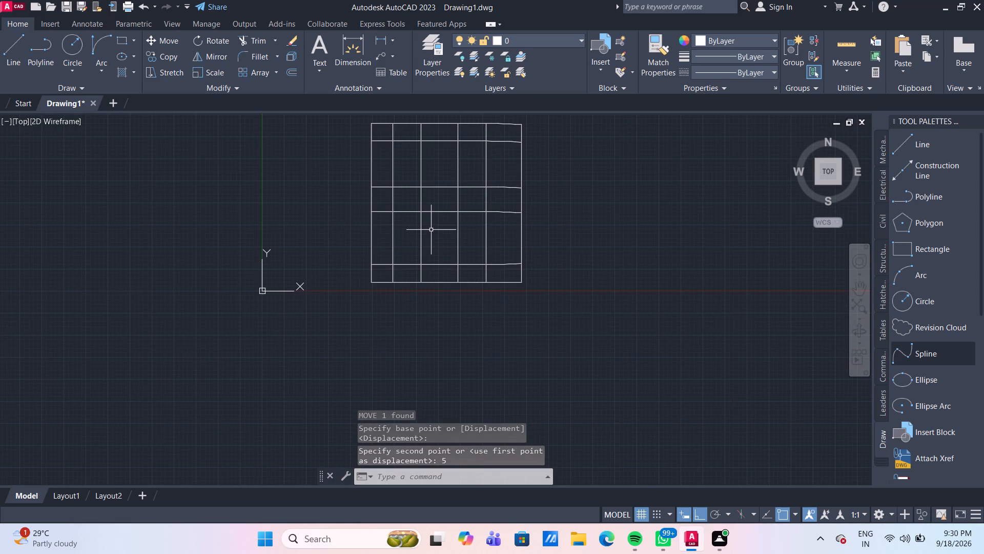
left_click(122, 44)
scroll(439, 224, "up", 2)
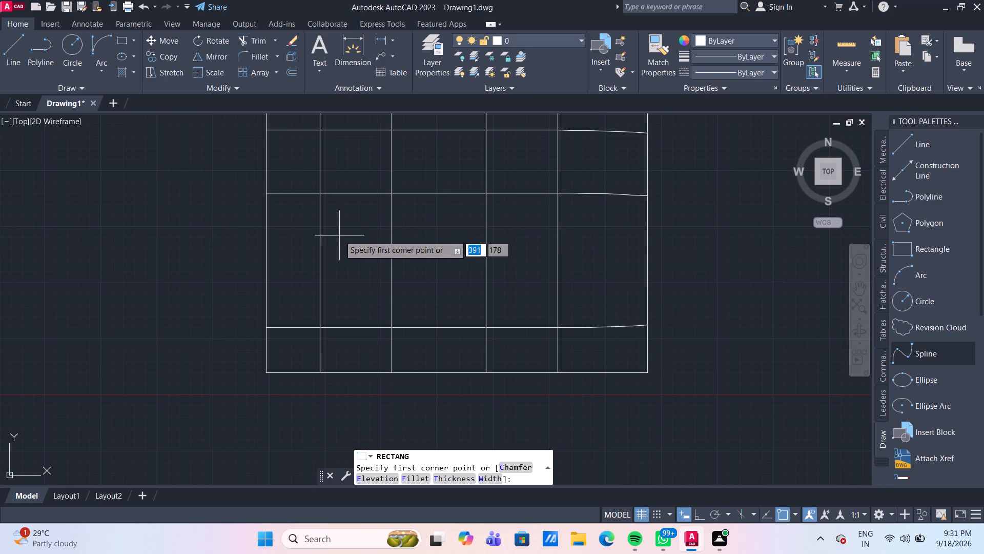
left_click(333, 227)
left_click(373, 300)
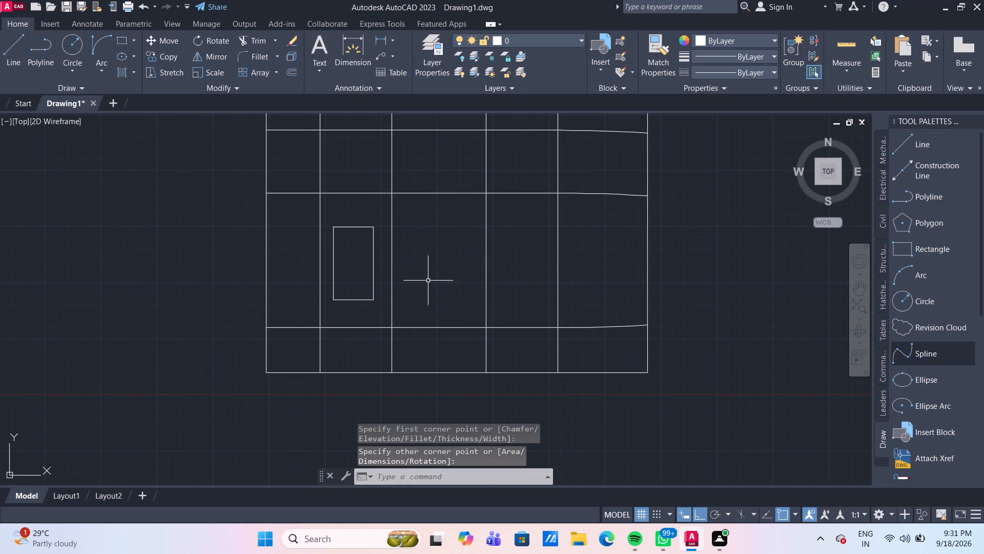
Trim the two middle horizontal lines above the rectangle between the second and third vertical lines.
scroll(483, 319, "down", 1)
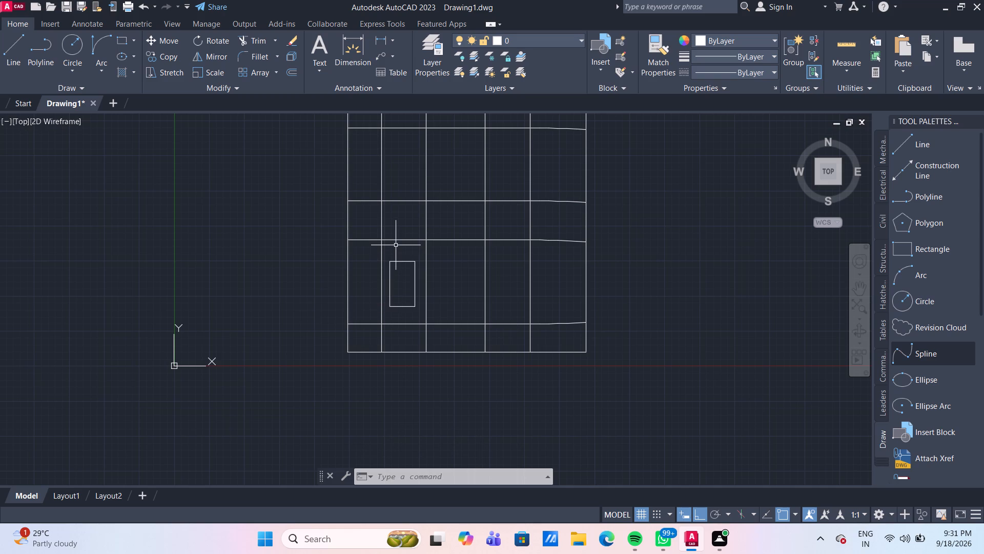
scroll(396, 243, "up", 1)
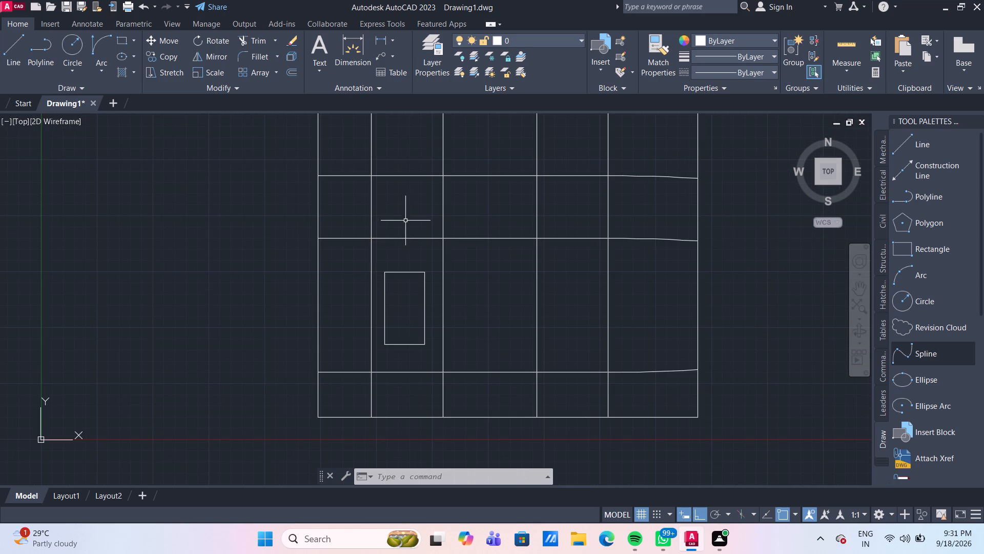
middle_click_drag(405, 214, 426, 282)
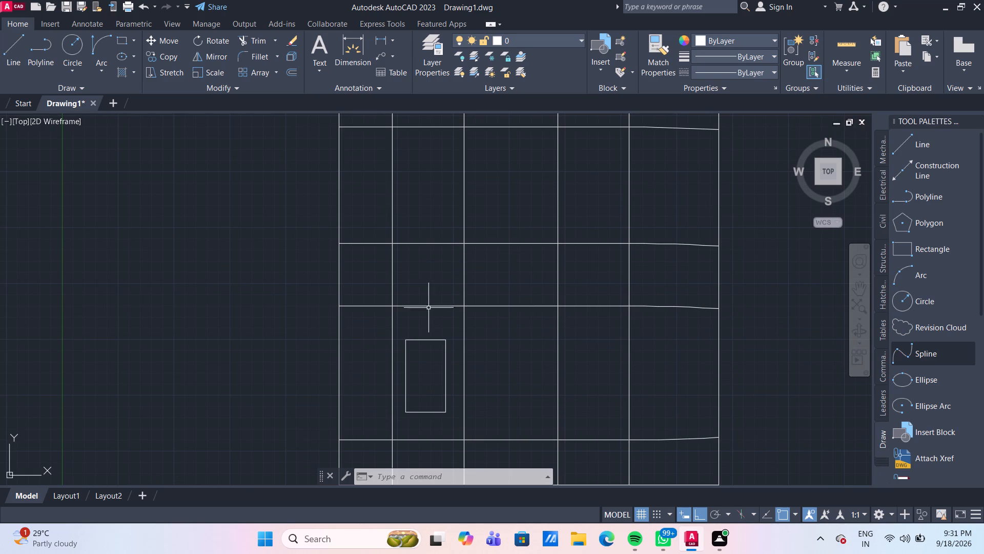
left_click(429, 245)
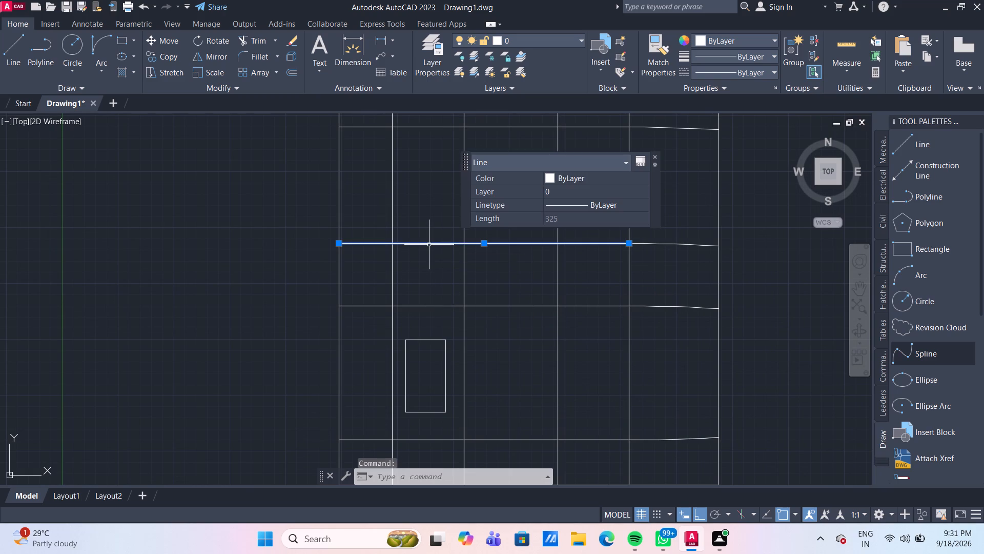
key("Escape")
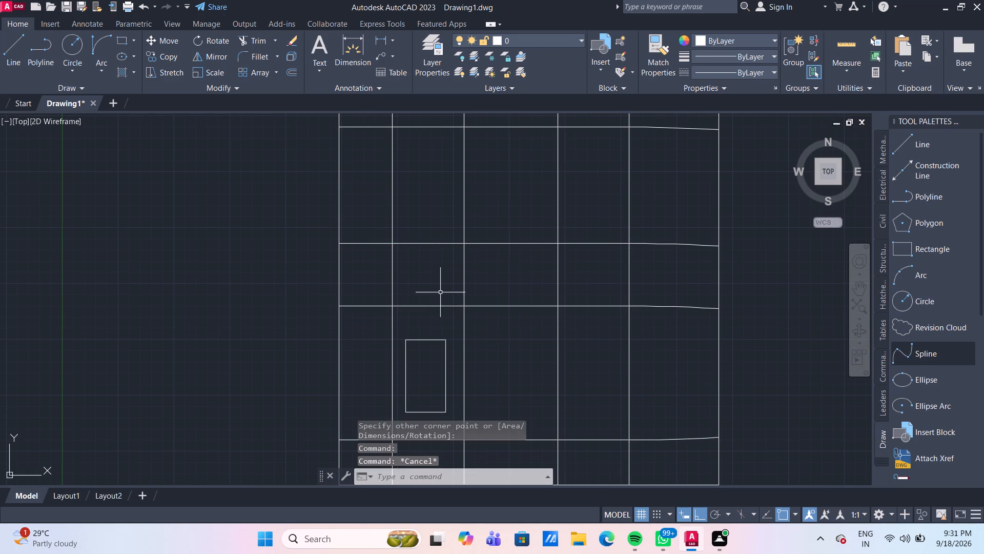
type("tr")
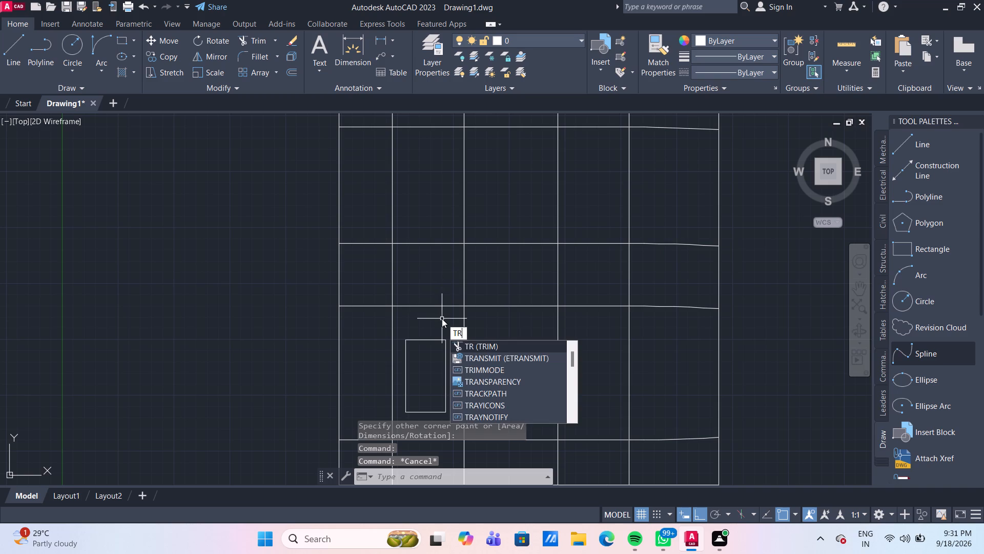
key("Return")
left_click(442, 319)
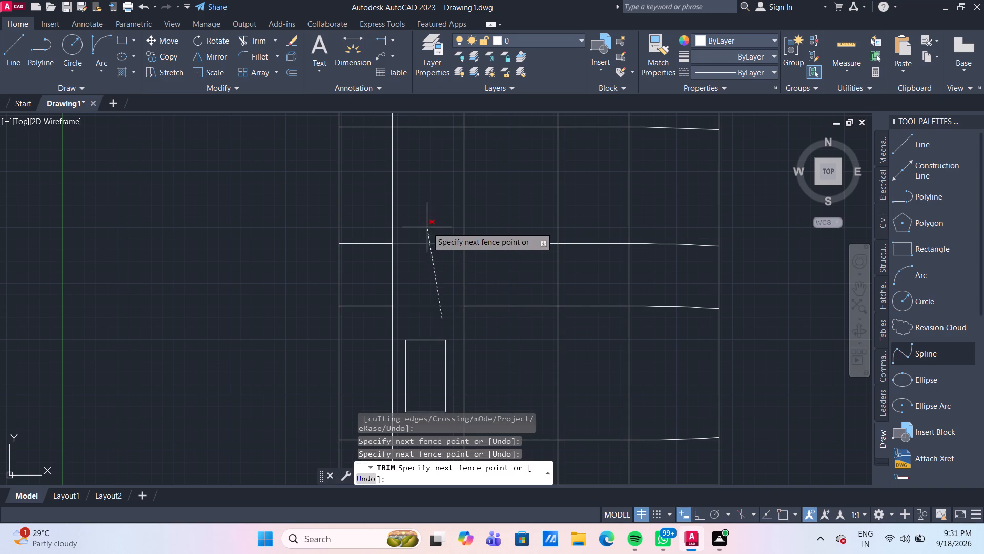
left_click(427, 227)
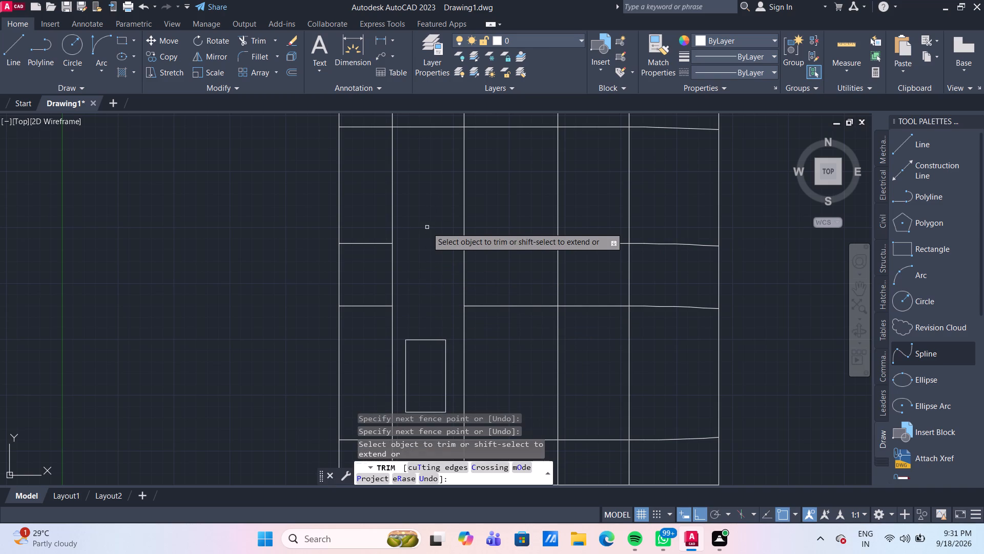
key("Escape")
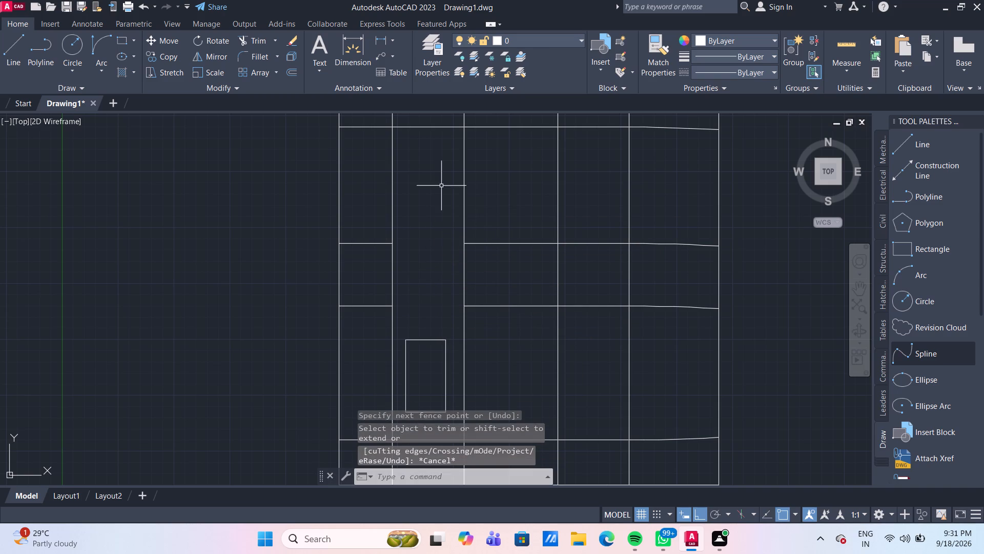
Draw a start-end-direction arc across the gap in the upper trimmed line, with a start tangent direction of 90°.
left_click(105, 45)
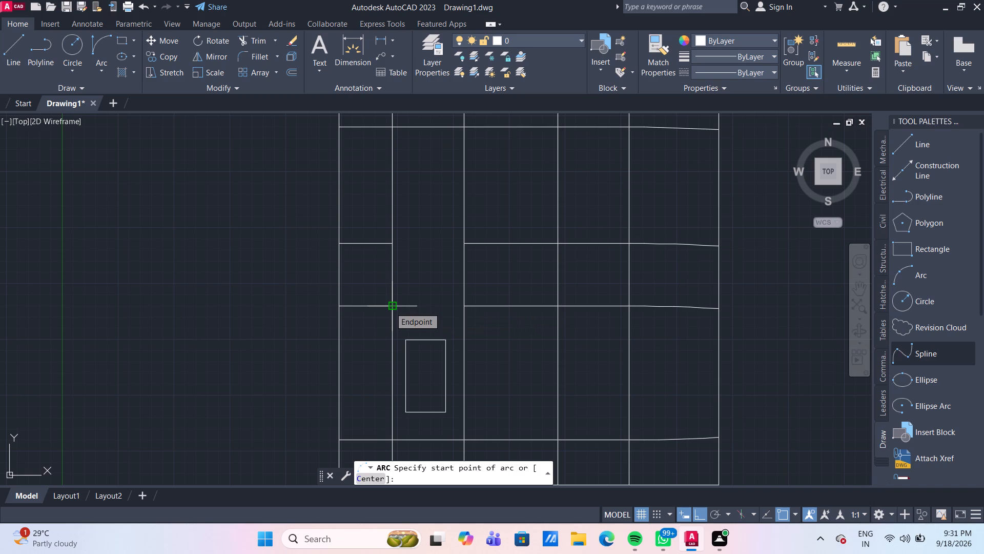
left_click(390, 244)
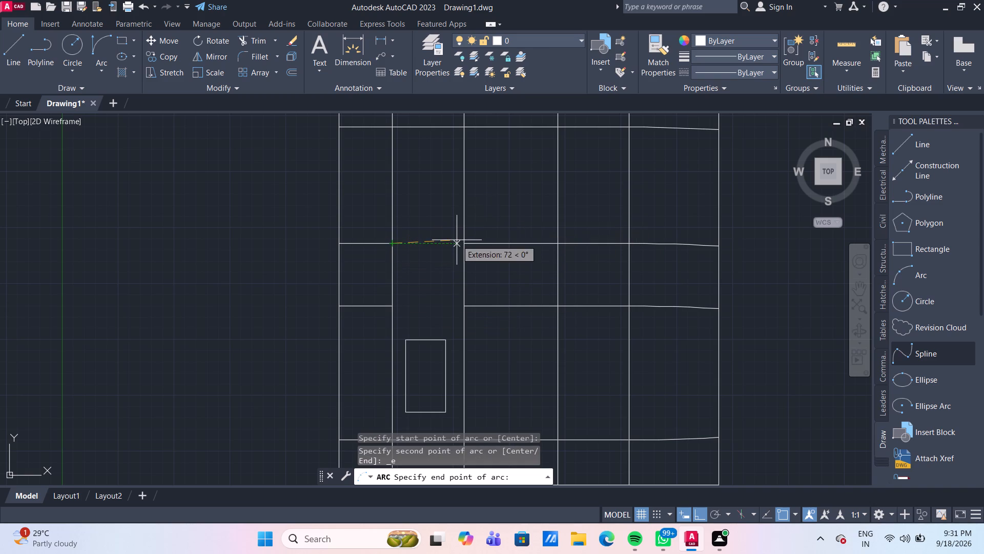
left_click(465, 240)
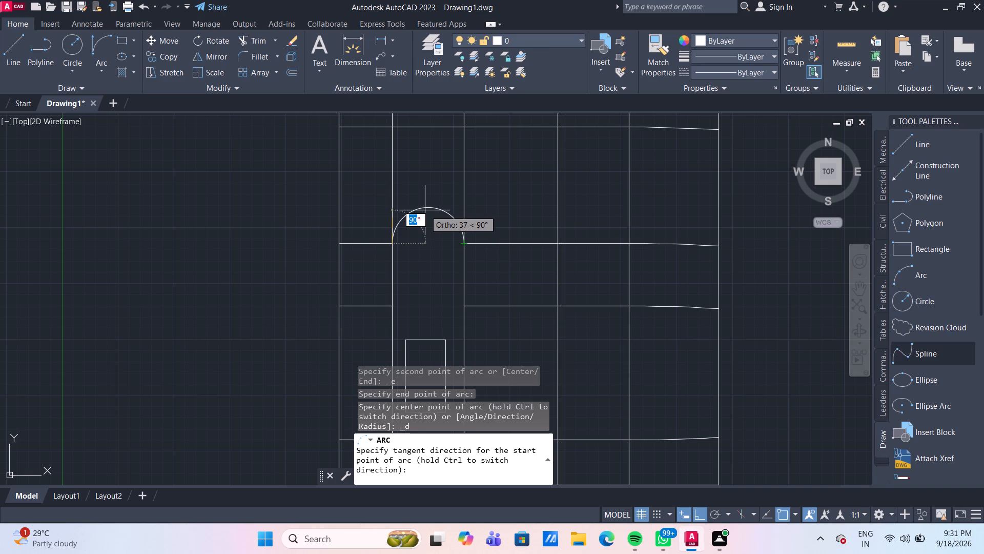
left_click(425, 210)
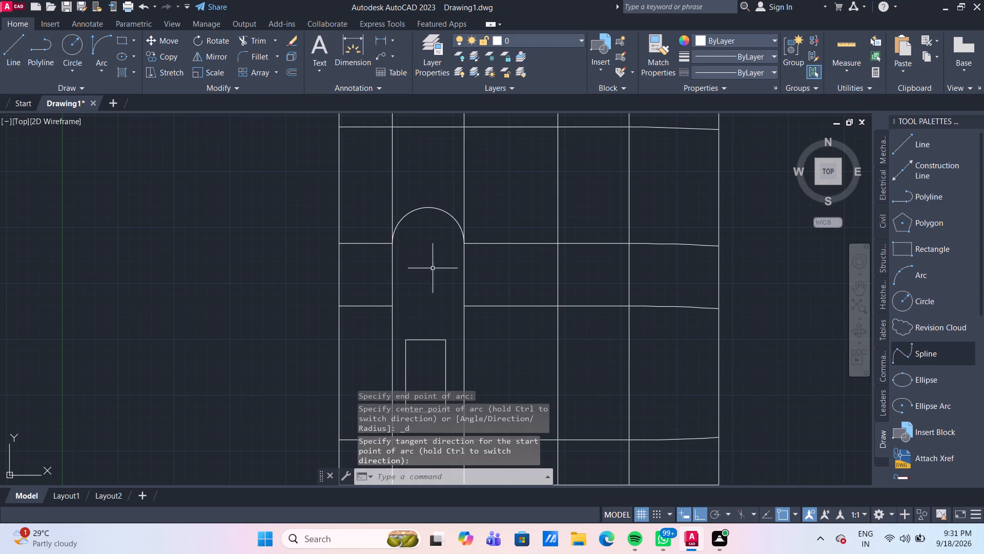
Flatten the new arc by stretching its midpoint about 35 mm straight down, keeping its endpoints on the two vertical lines.
left_click(429, 210)
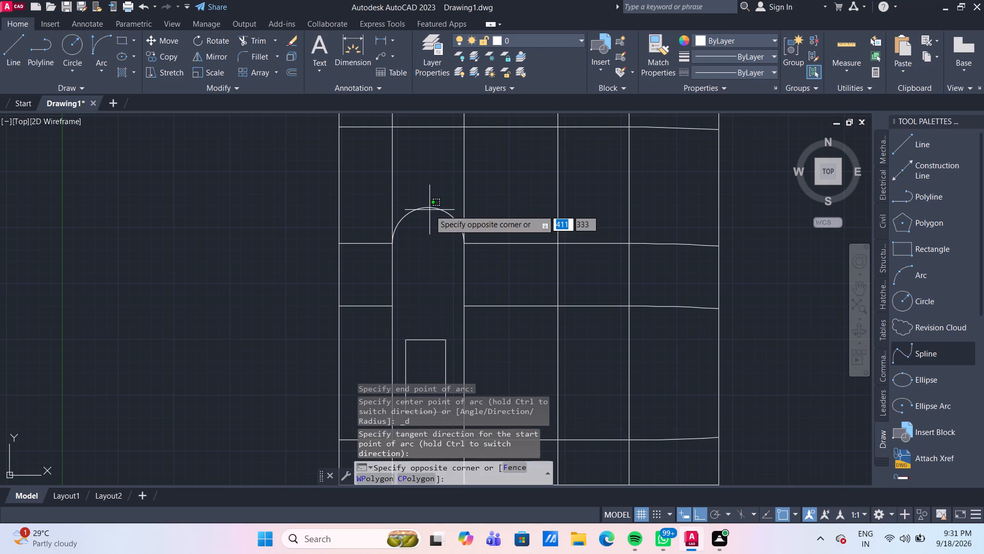
left_click(426, 203)
left_click(426, 206)
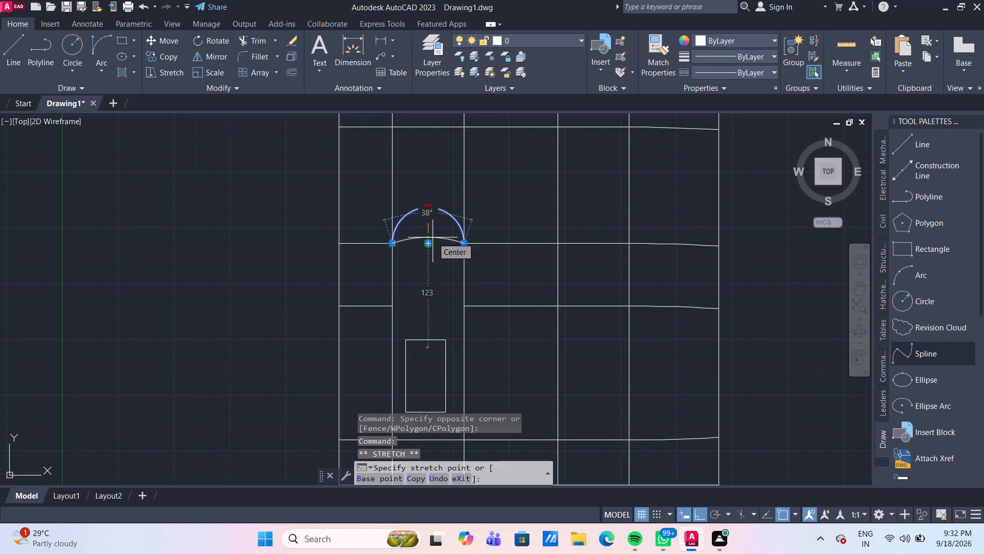
scroll(433, 238, "up", 3)
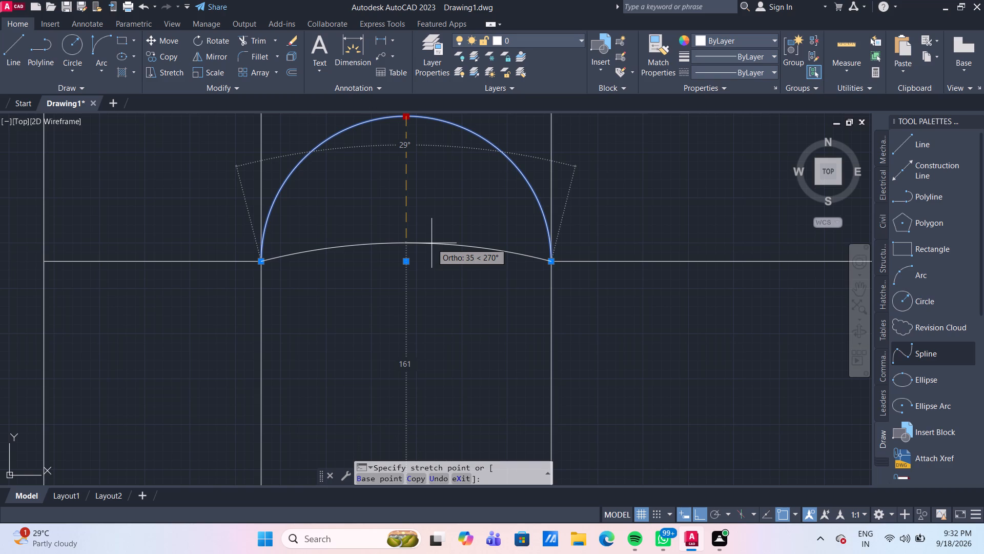
left_click(432, 243)
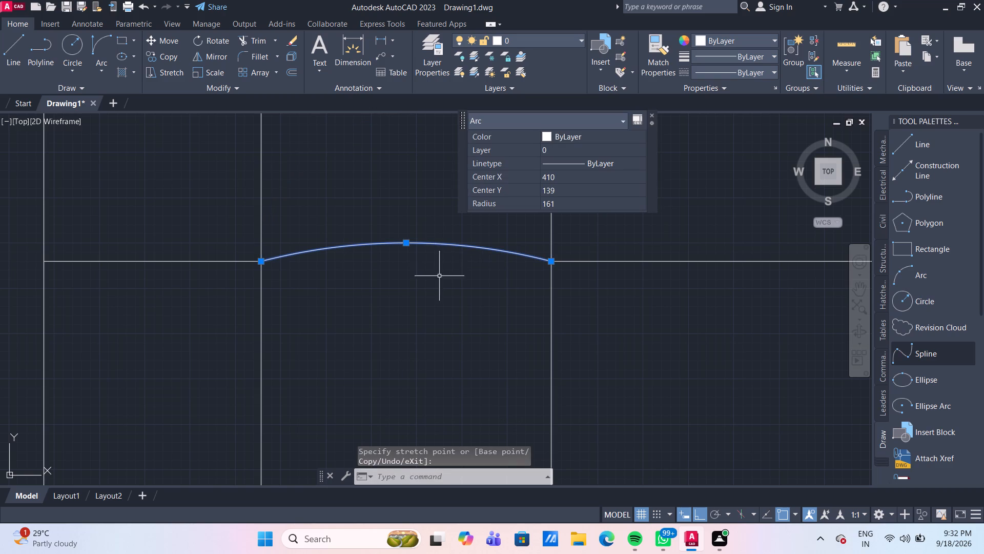
scroll(441, 284, "down", 1)
key("Escape")
scroll(451, 312, "down", 2)
scroll(491, 337, "down", 1)
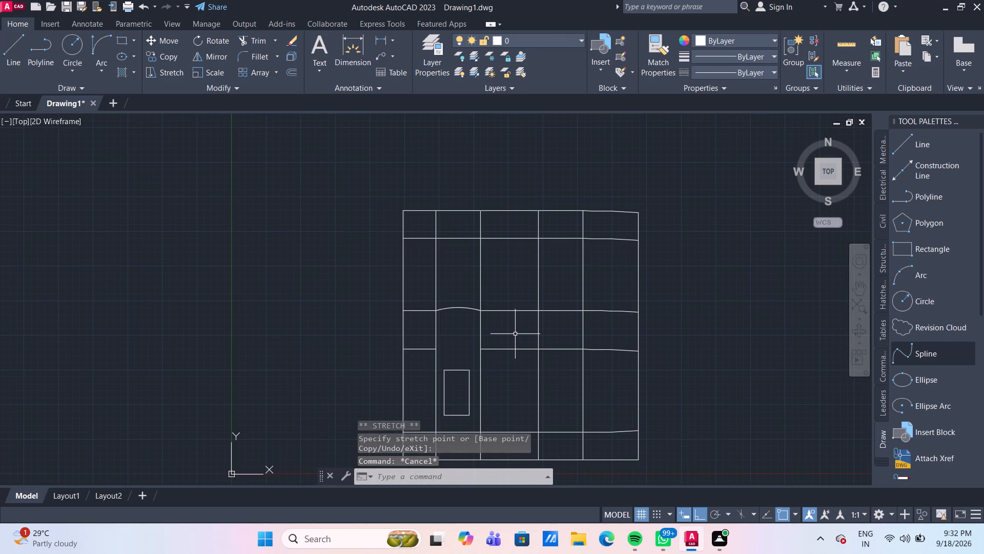
Stretch the arc's midpoint about 6 mm straight up, keeping its endpoints on the two vertical lines.
scroll(465, 327, "up", 2)
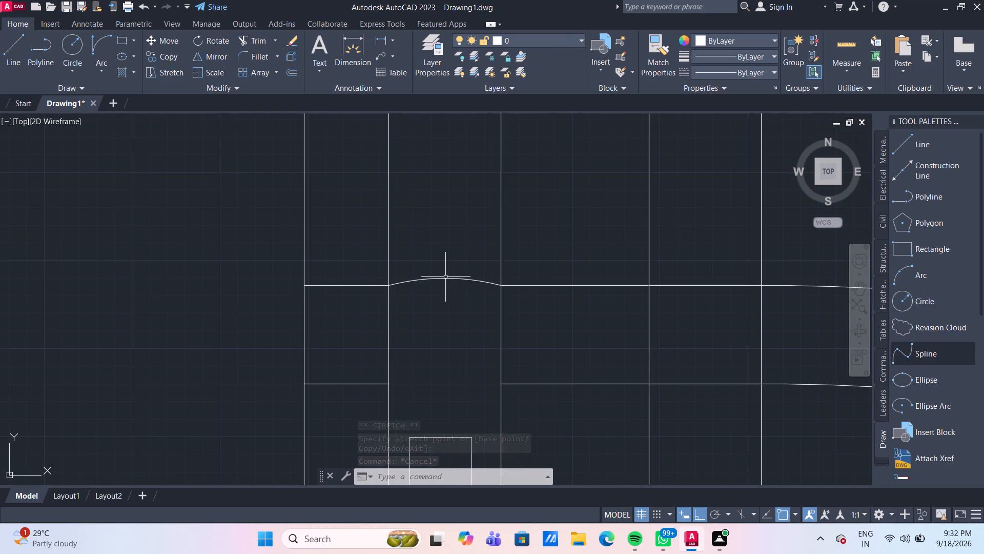
left_click(445, 277)
left_click(445, 277)
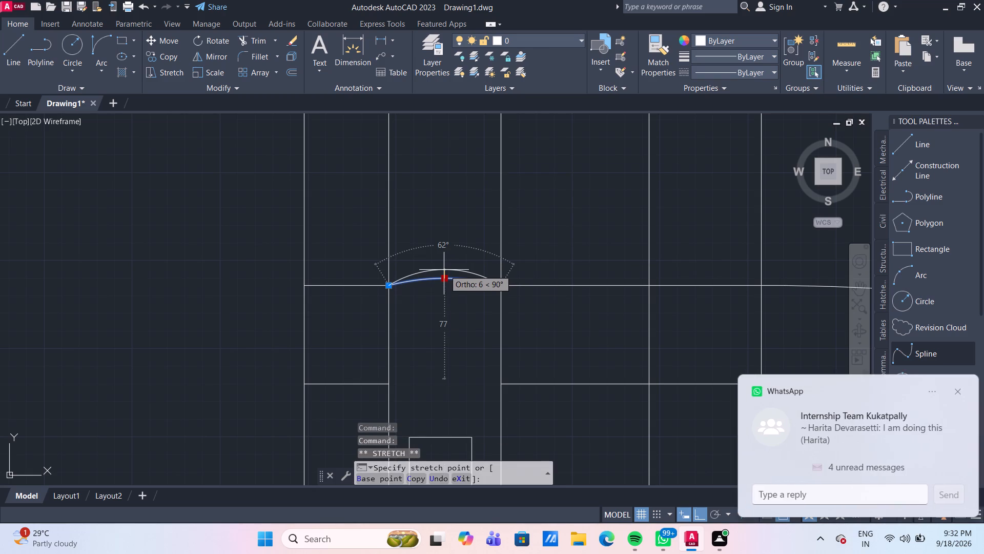
left_click(444, 270)
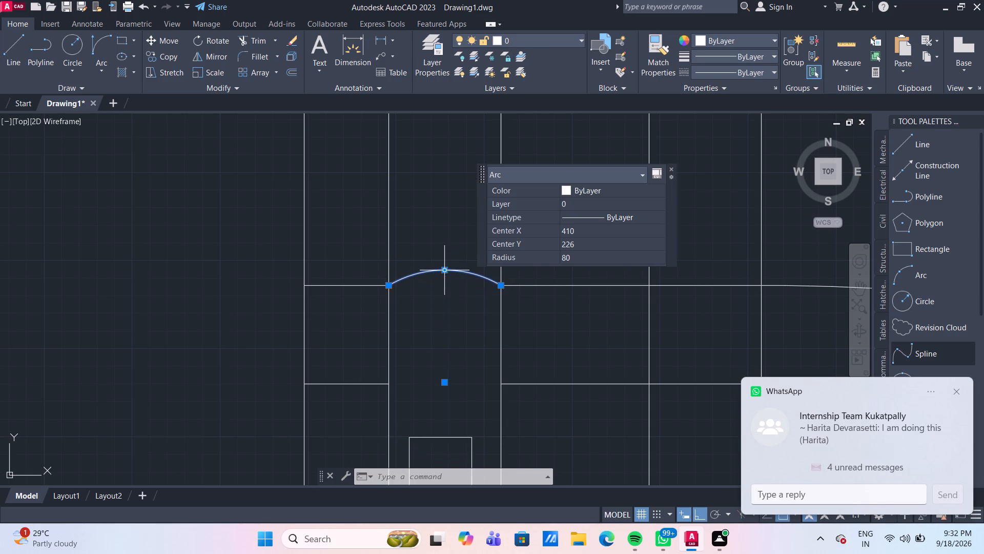
key("Escape")
Copy the arc straight down from its left endpoint so it spans the gap in the lower trimmed line.
scroll(550, 321, "down", 1)
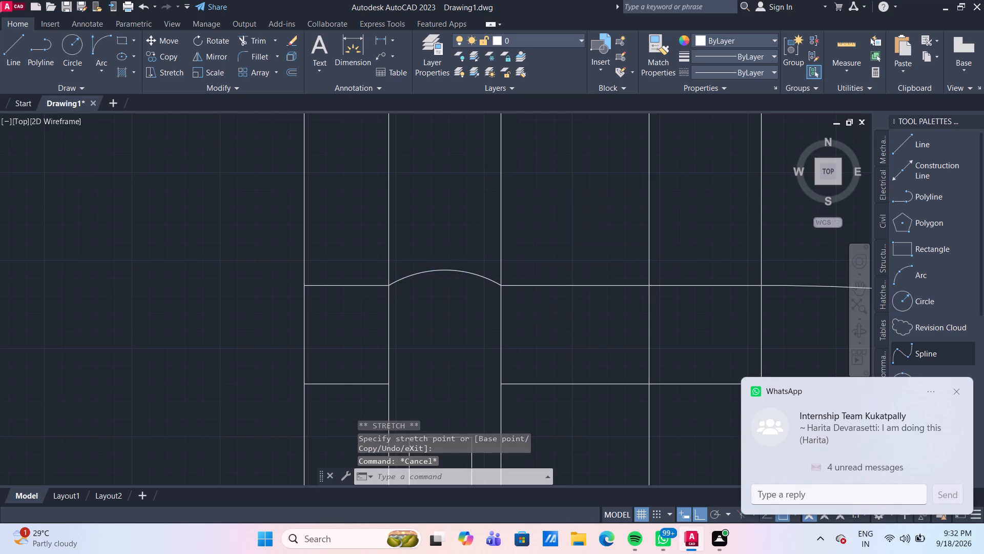
middle_click_drag(546, 320, 530, 291)
left_click(475, 261)
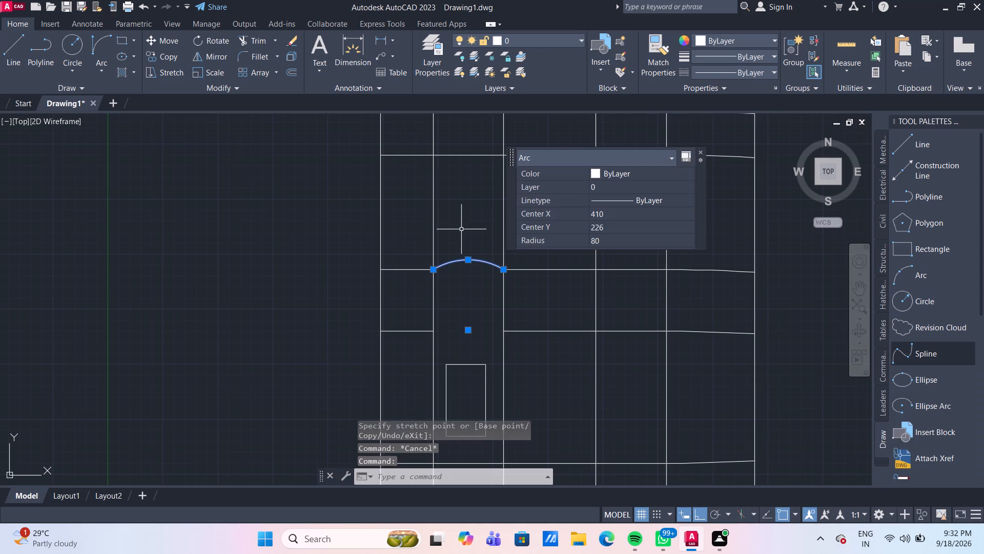
type("co")
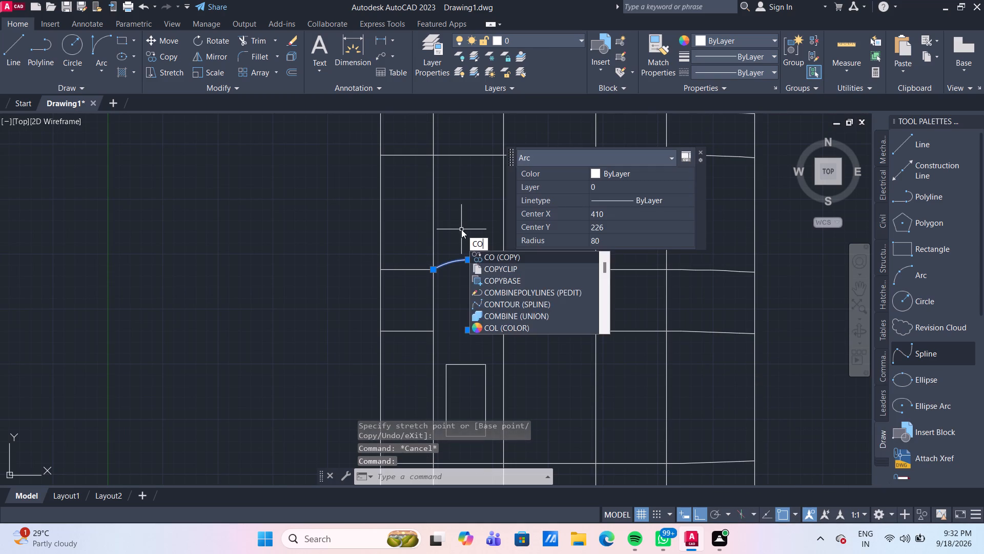
key("Return")
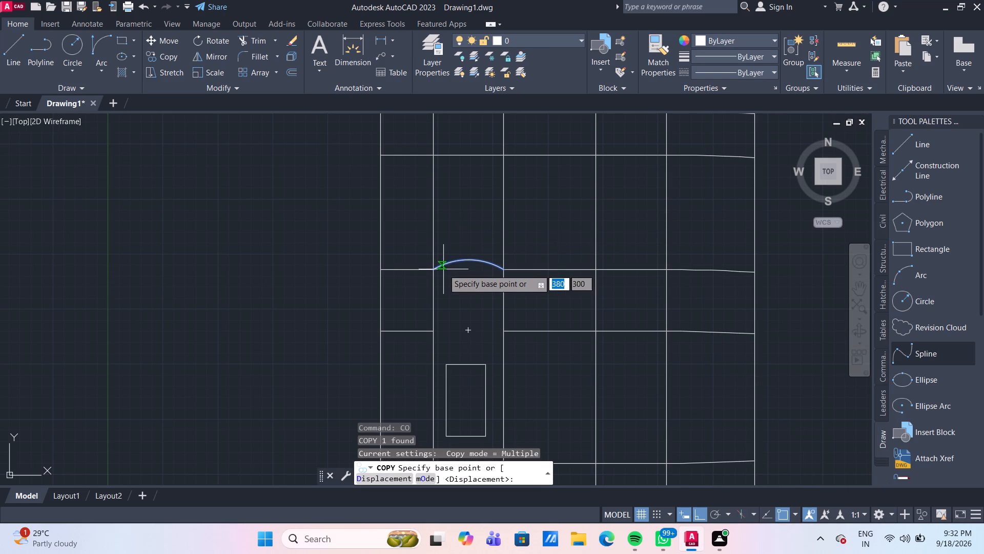
left_click(433, 268)
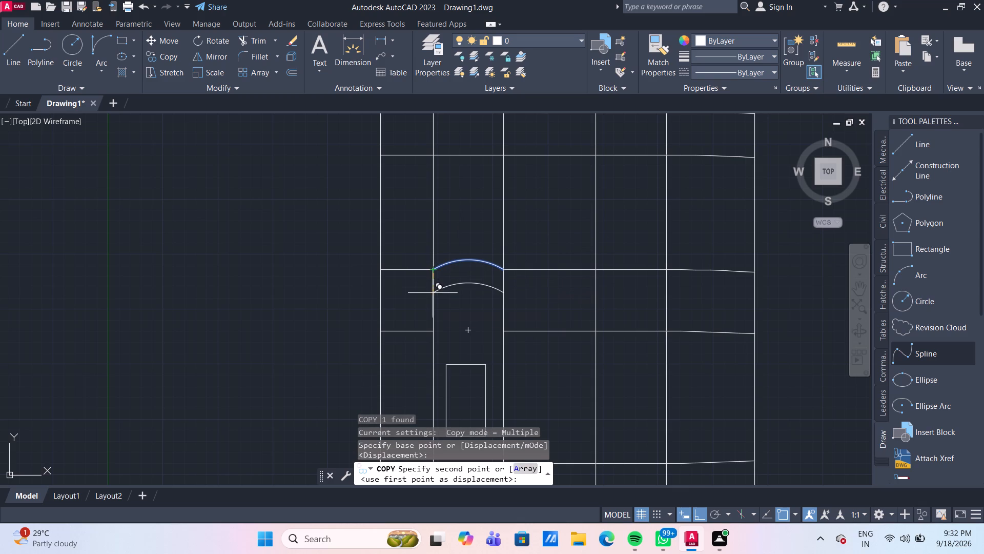
left_click(432, 328)
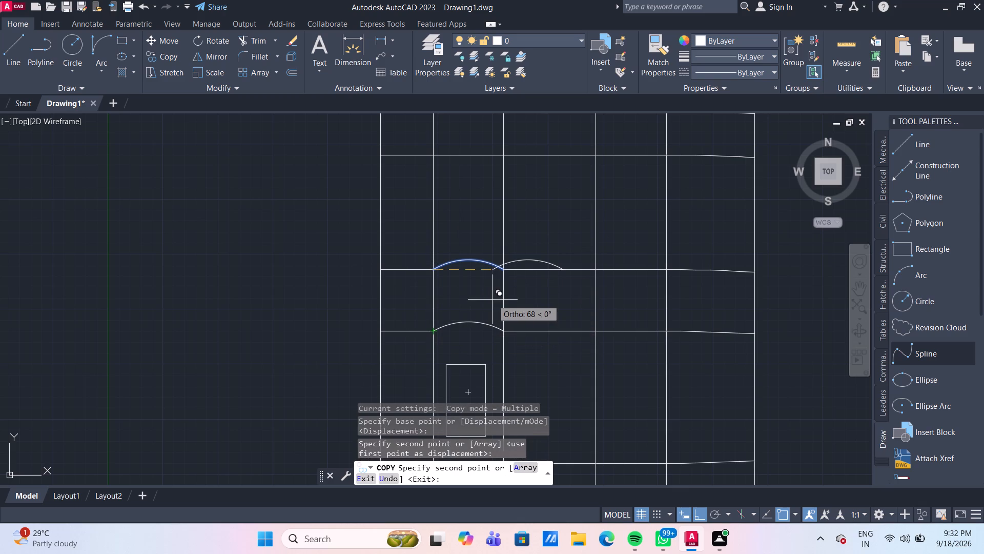
key("Escape")
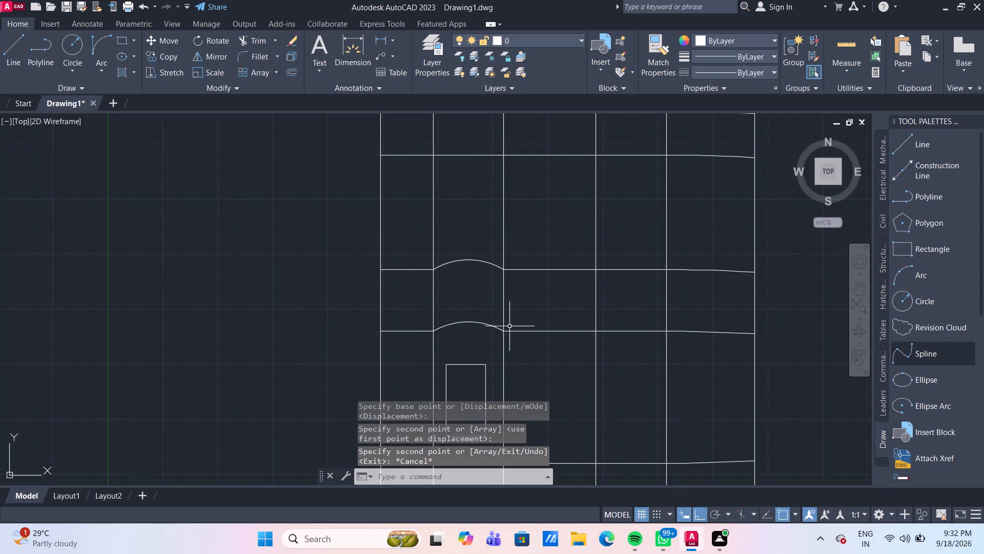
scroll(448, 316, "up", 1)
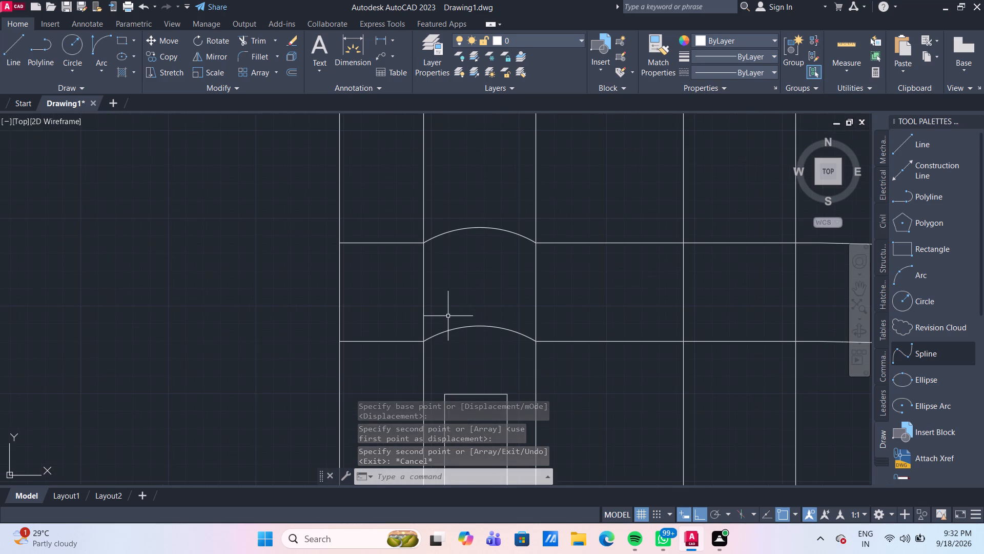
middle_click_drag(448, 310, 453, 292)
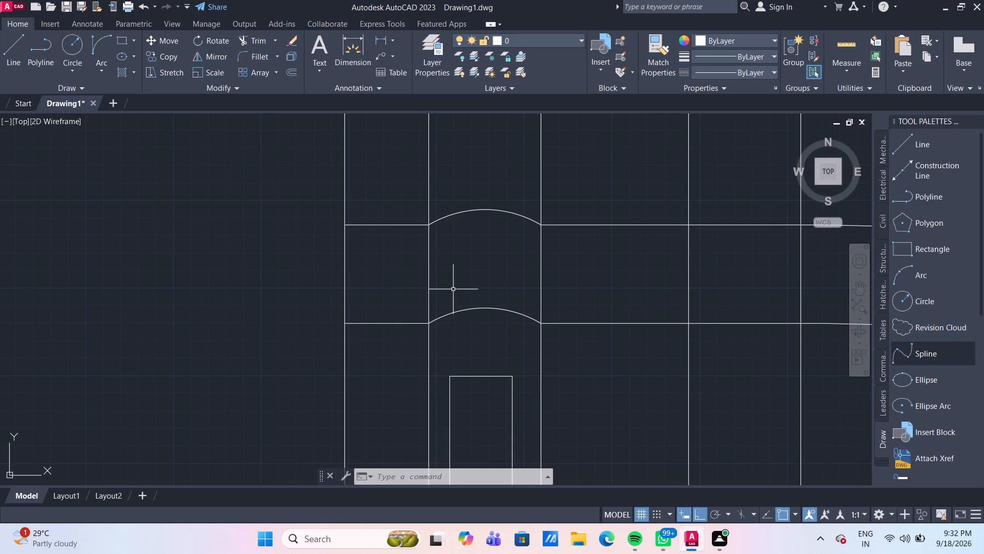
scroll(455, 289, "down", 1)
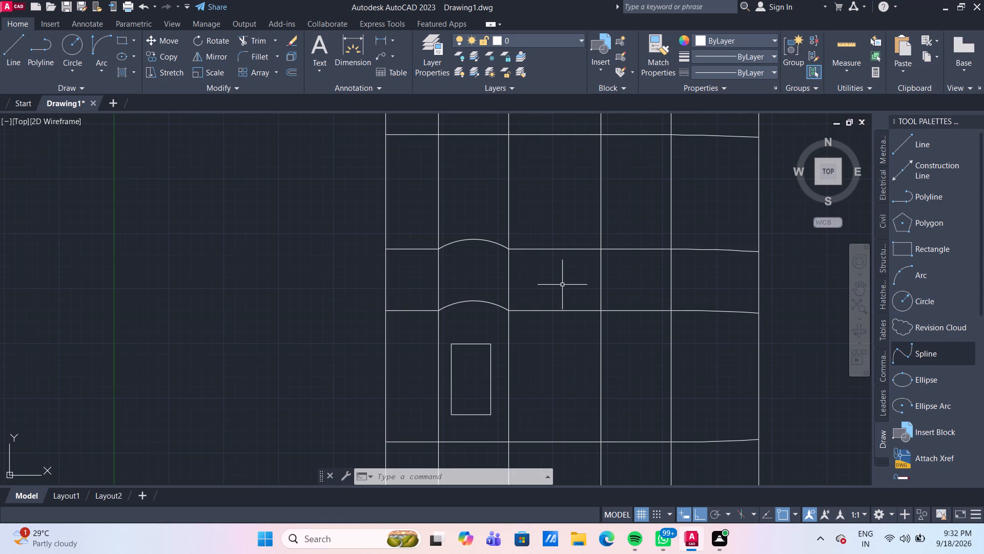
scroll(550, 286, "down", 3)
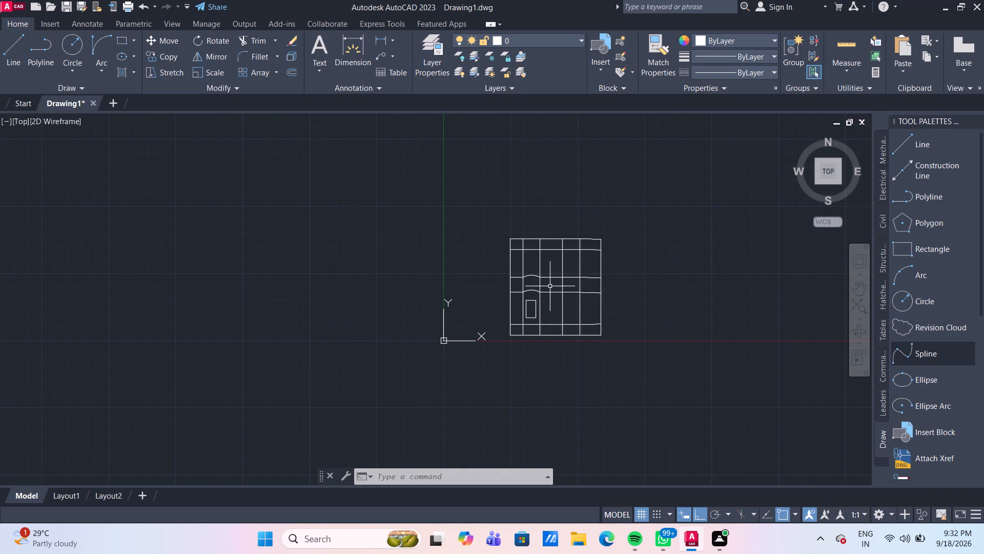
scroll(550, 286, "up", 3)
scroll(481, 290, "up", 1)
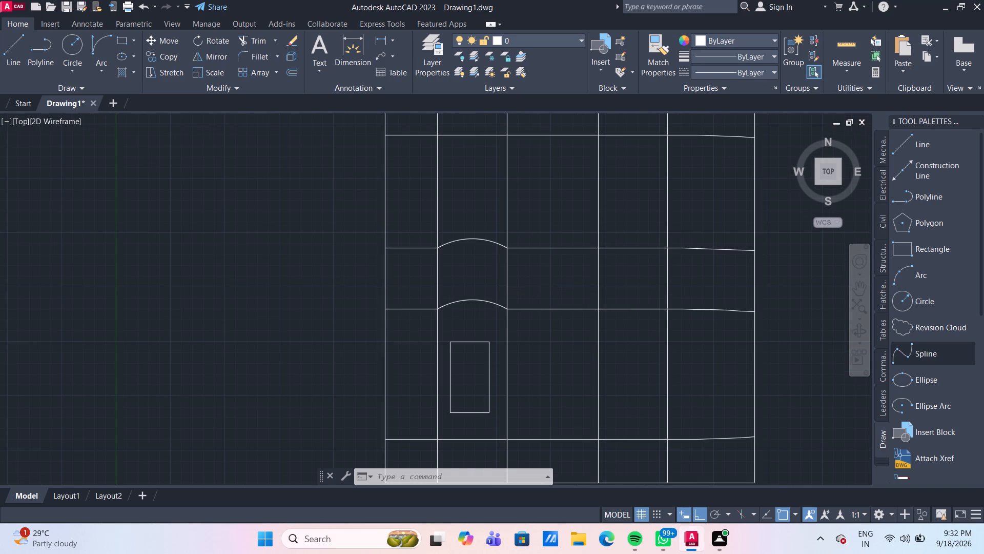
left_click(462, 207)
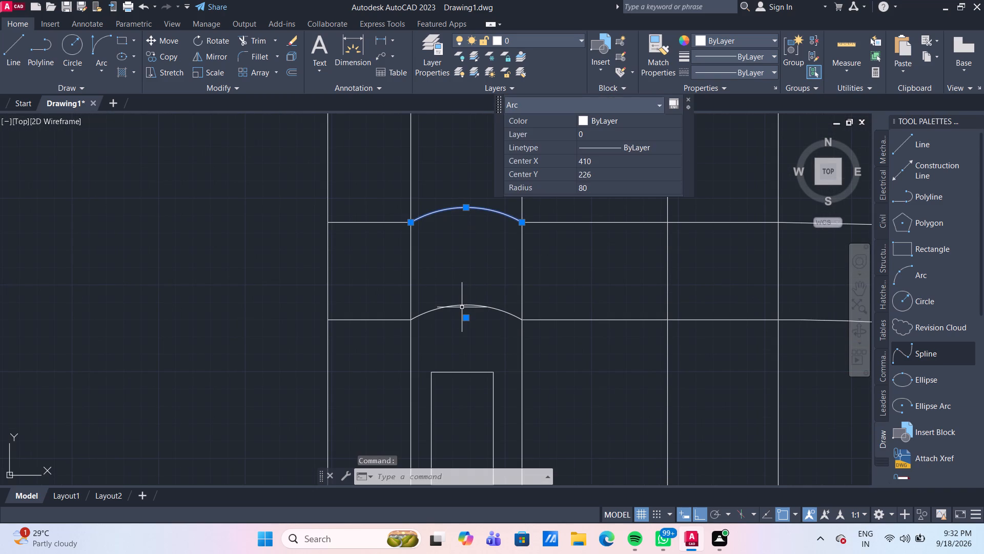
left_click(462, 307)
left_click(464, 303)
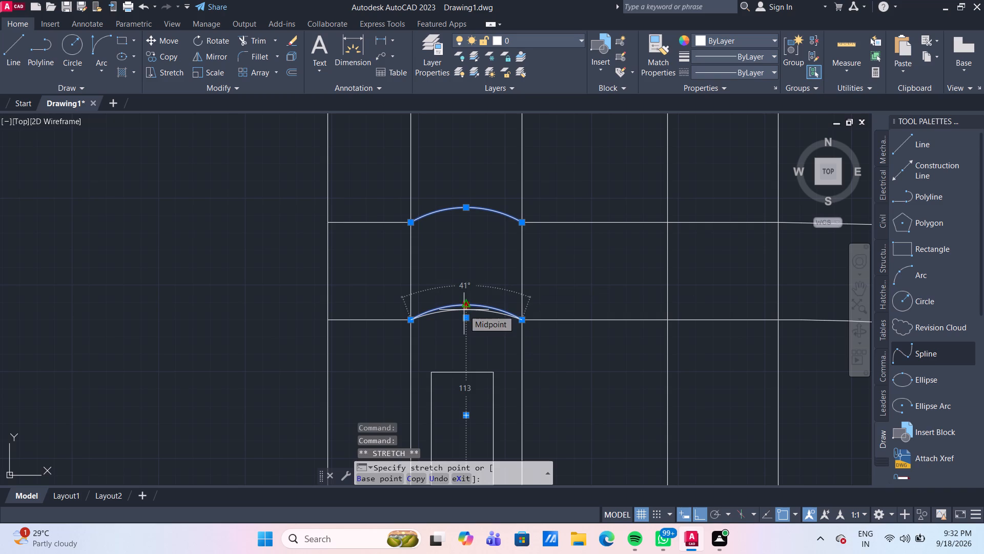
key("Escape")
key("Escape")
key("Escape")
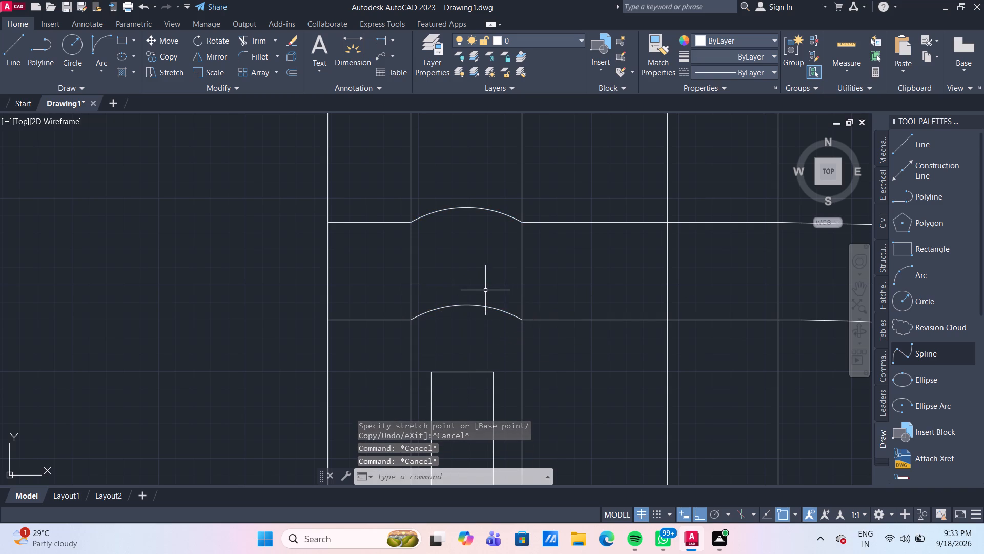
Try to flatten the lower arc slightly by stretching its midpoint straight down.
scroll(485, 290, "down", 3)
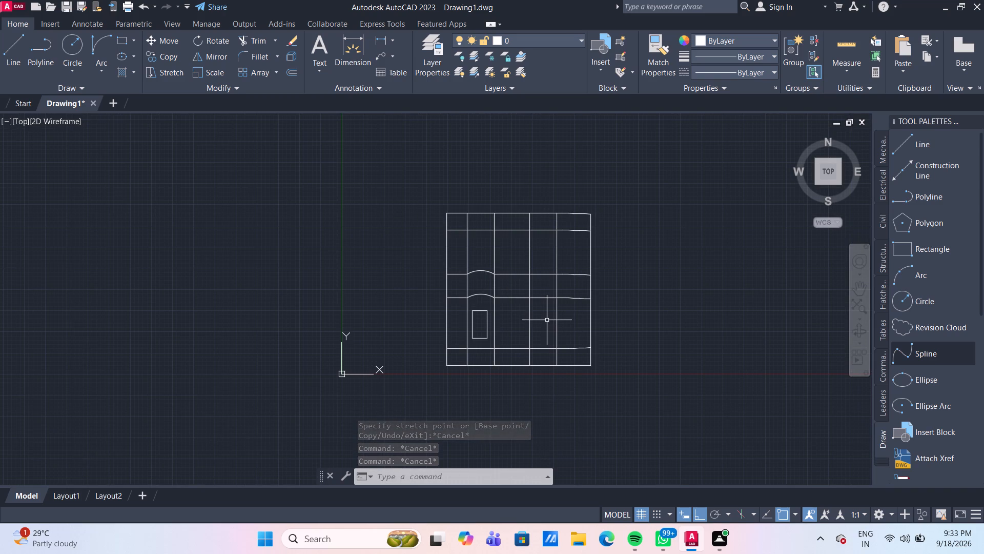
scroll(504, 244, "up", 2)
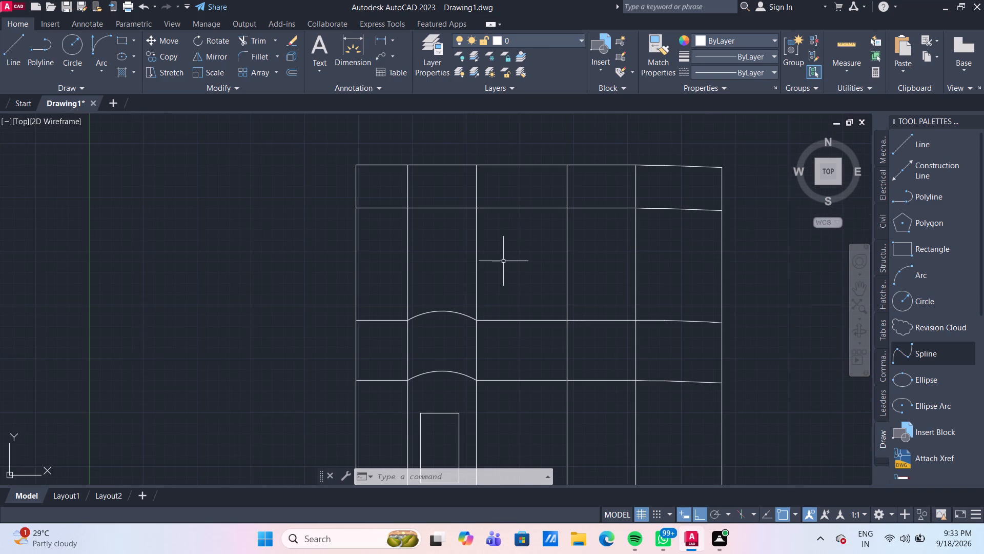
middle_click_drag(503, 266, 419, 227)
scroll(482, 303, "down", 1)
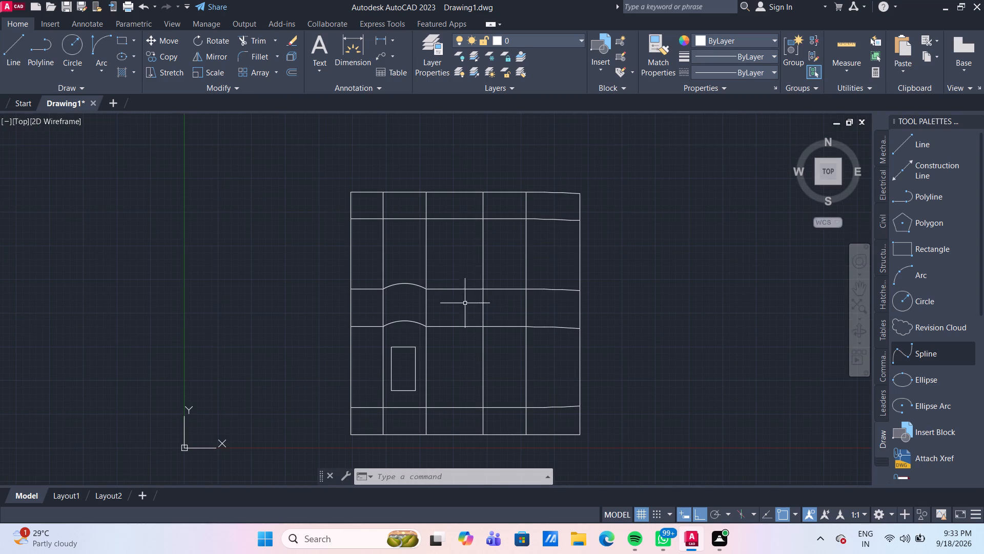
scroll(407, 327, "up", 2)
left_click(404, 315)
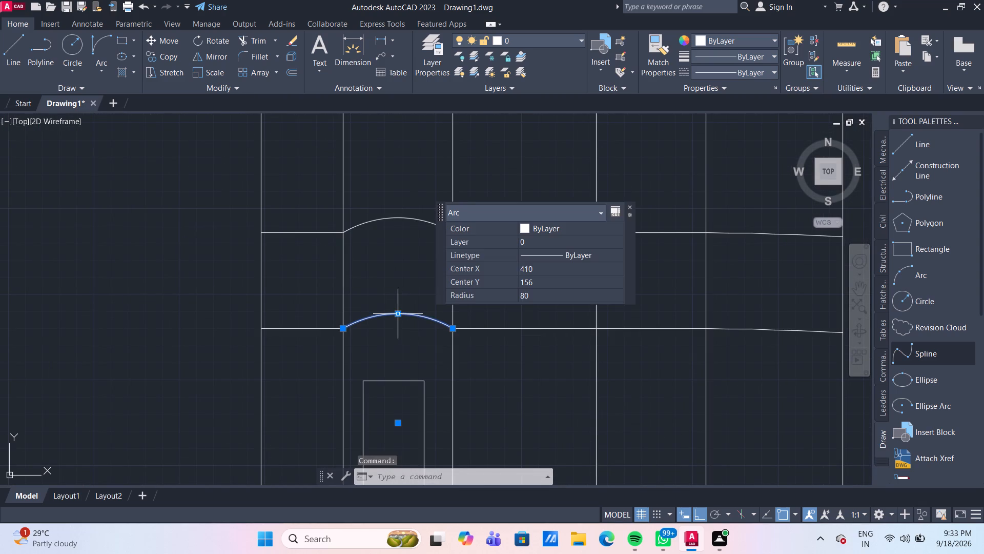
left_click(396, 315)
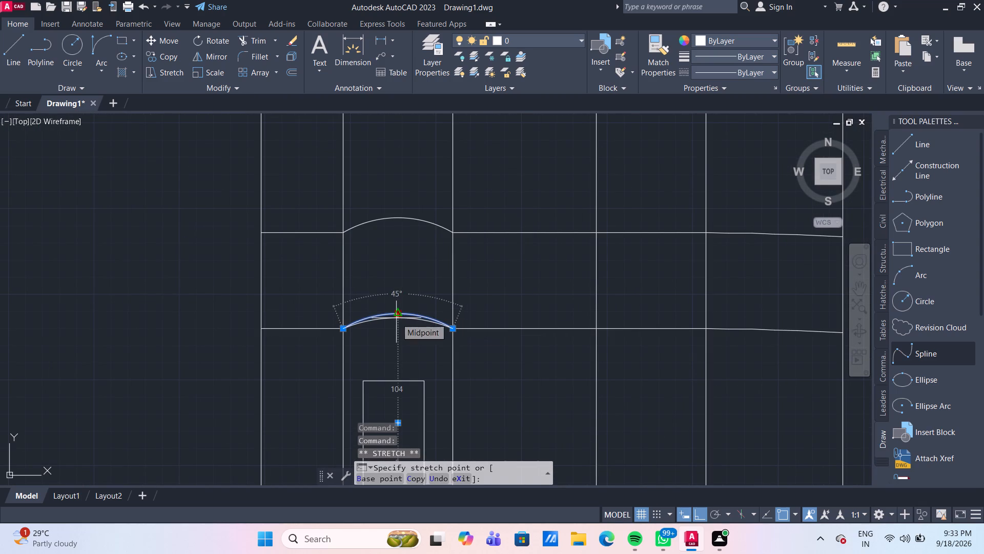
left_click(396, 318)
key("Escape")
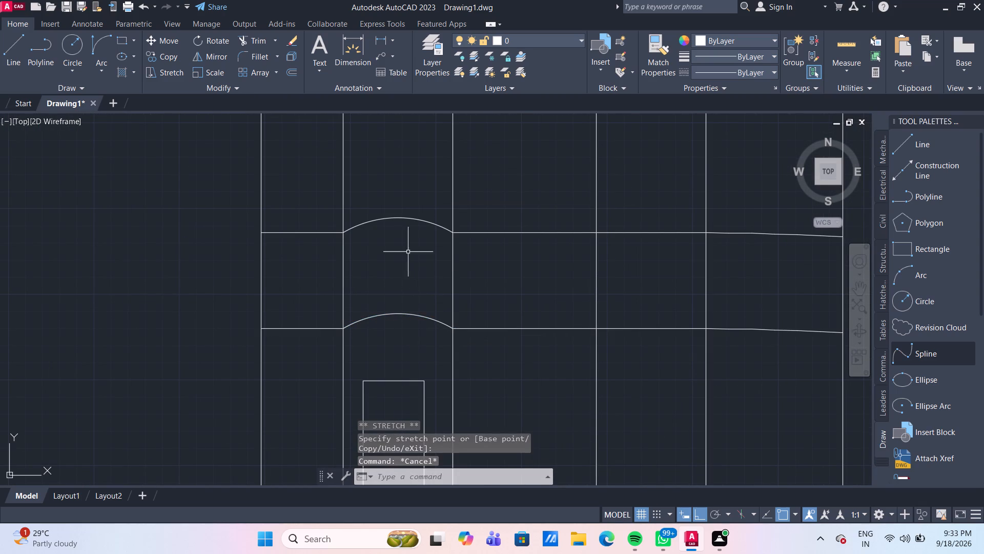
Replace the upper arc with a copy of the lower arc placed 70 mm straight up, spanning the upper gap.
left_click(402, 220)
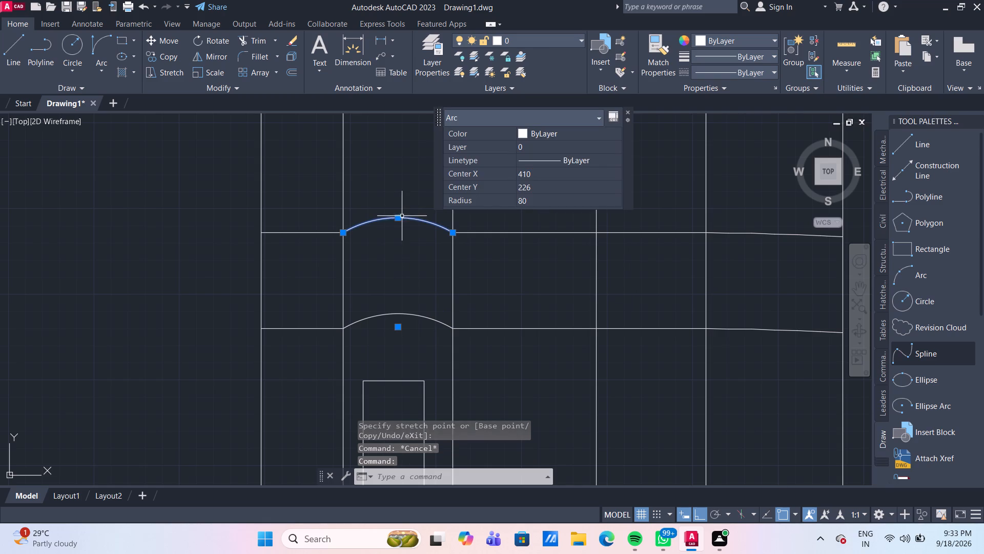
key("Delete")
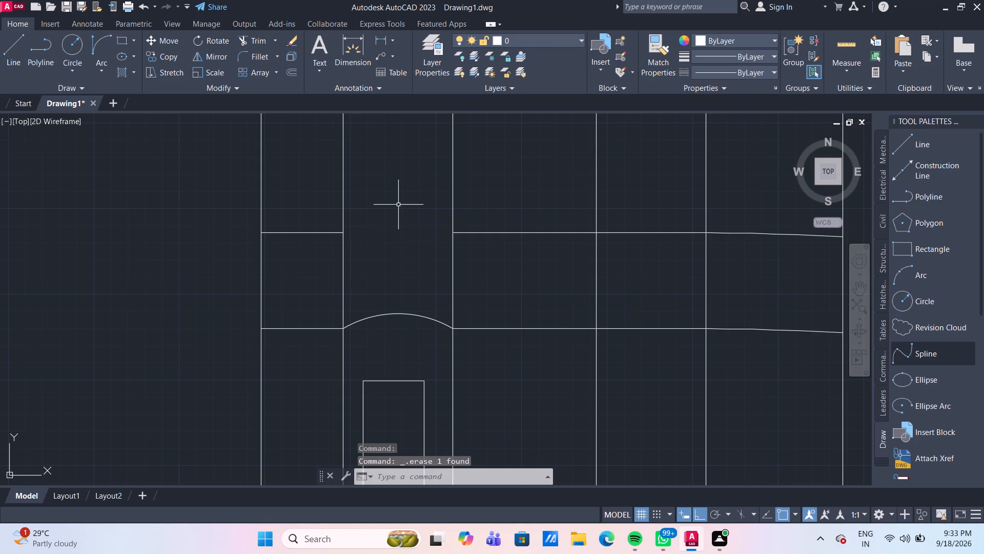
left_click(416, 312)
left_click(411, 321)
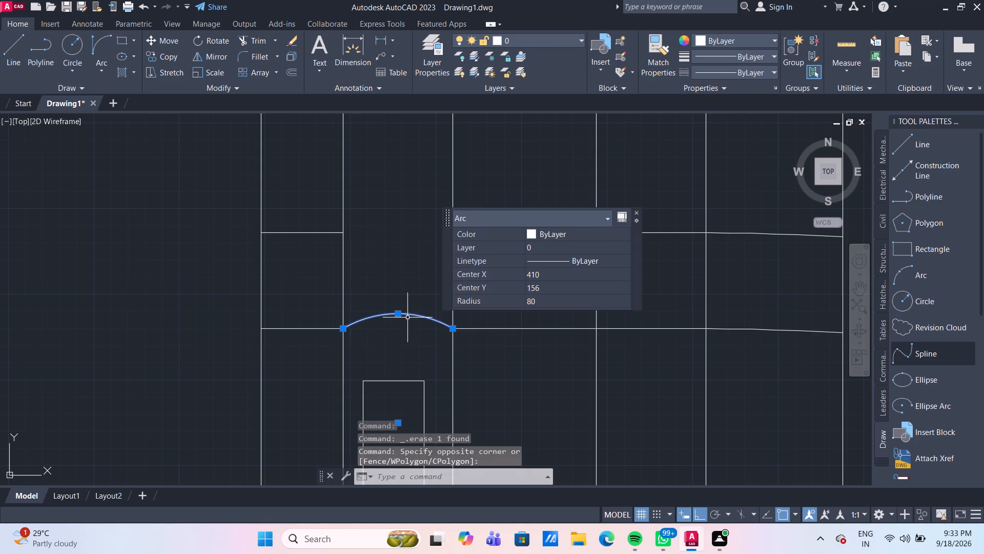
type("co")
key("Return")
left_click(345, 331)
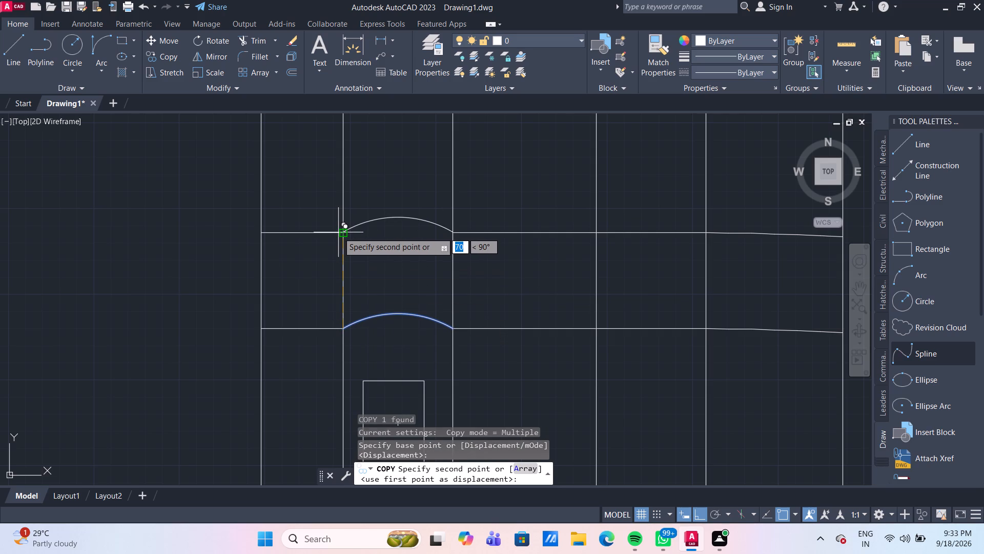
left_click(338, 232)
key("Escape")
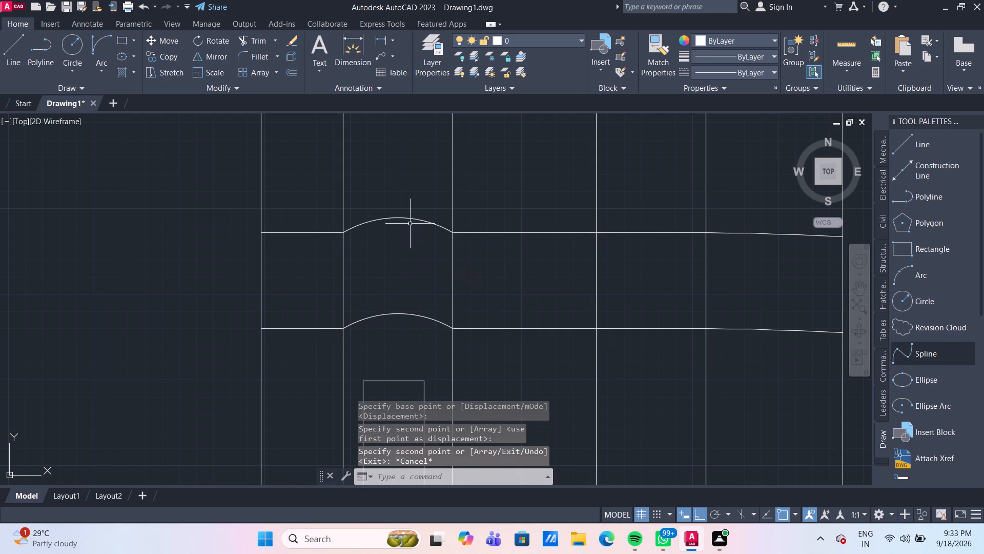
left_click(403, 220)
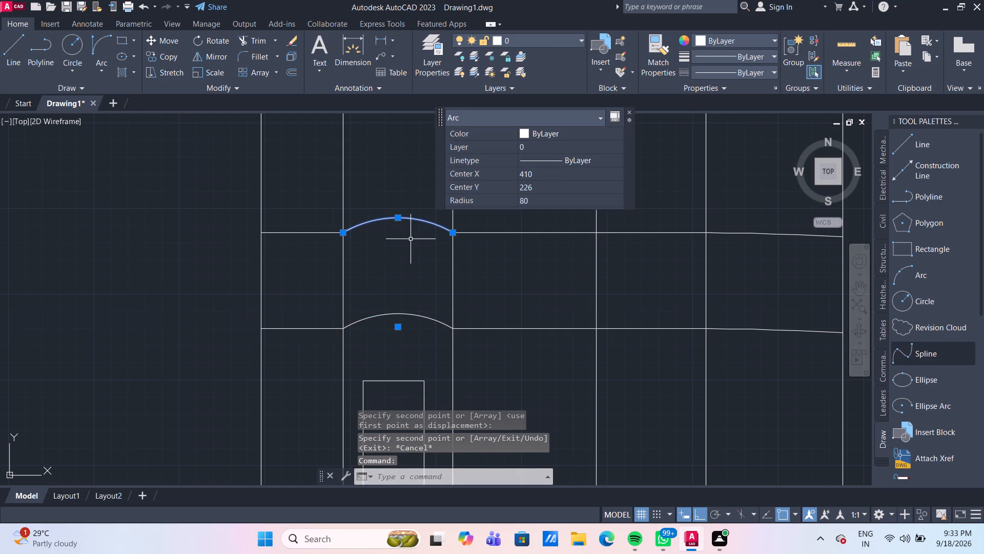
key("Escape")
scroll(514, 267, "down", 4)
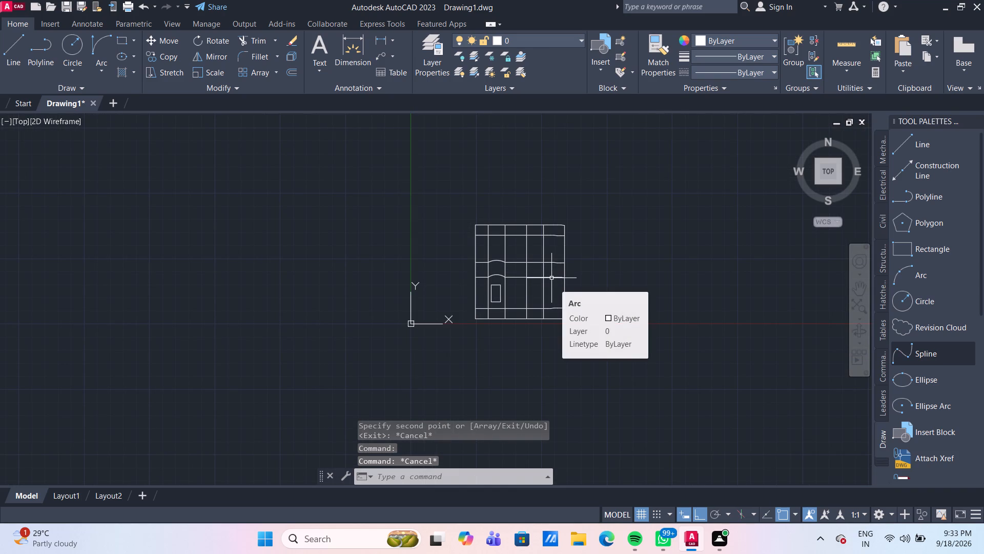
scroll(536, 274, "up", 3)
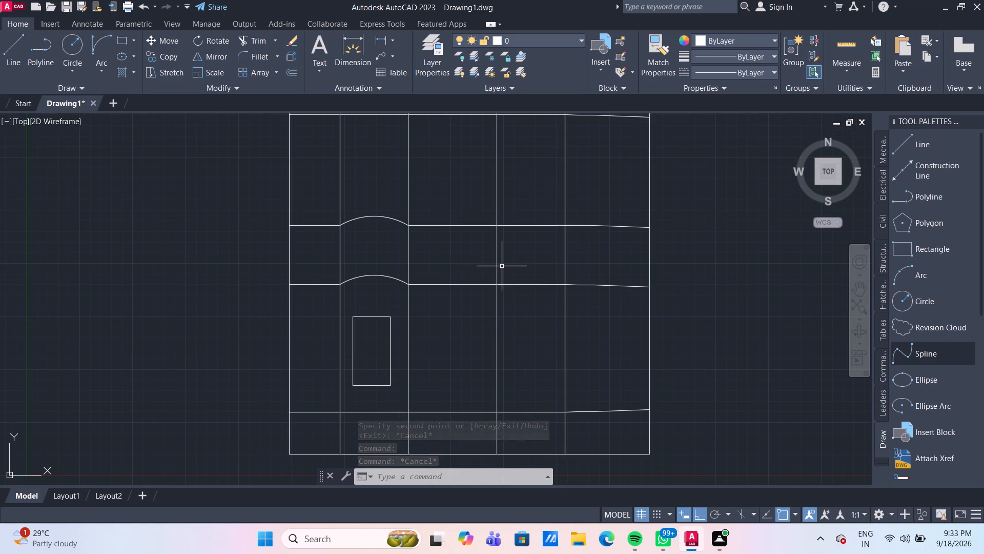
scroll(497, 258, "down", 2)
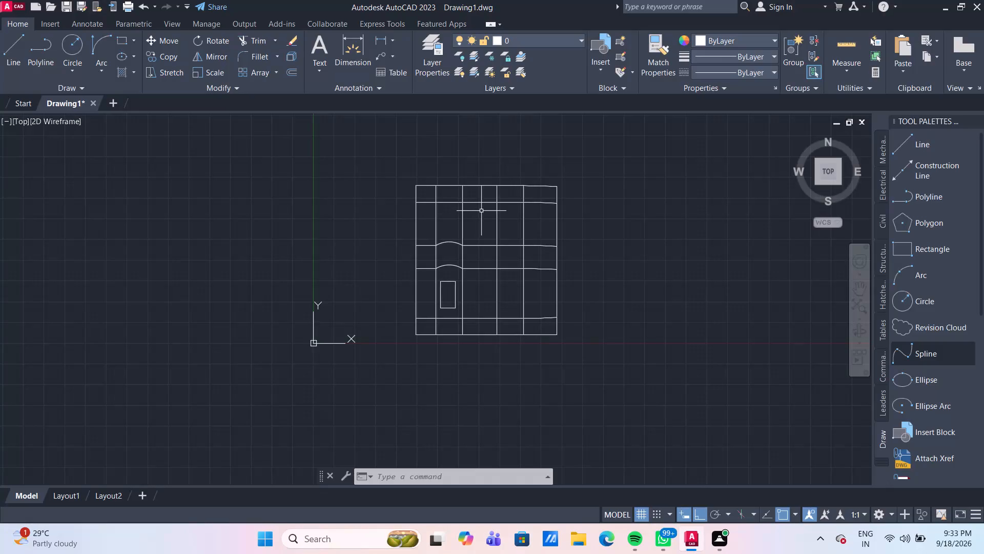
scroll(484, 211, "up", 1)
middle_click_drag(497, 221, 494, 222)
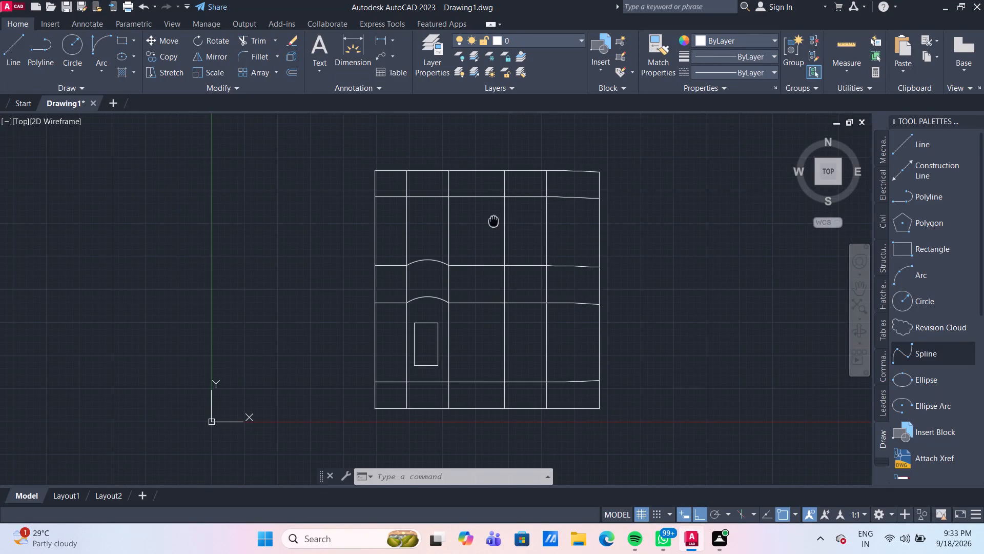
Draw a three-sided outline 15 mm high and 18 mm wide on the top line, extending left from the third interior vertical.
middle_click_drag(494, 222, 392, 248)
middle_click(392, 248)
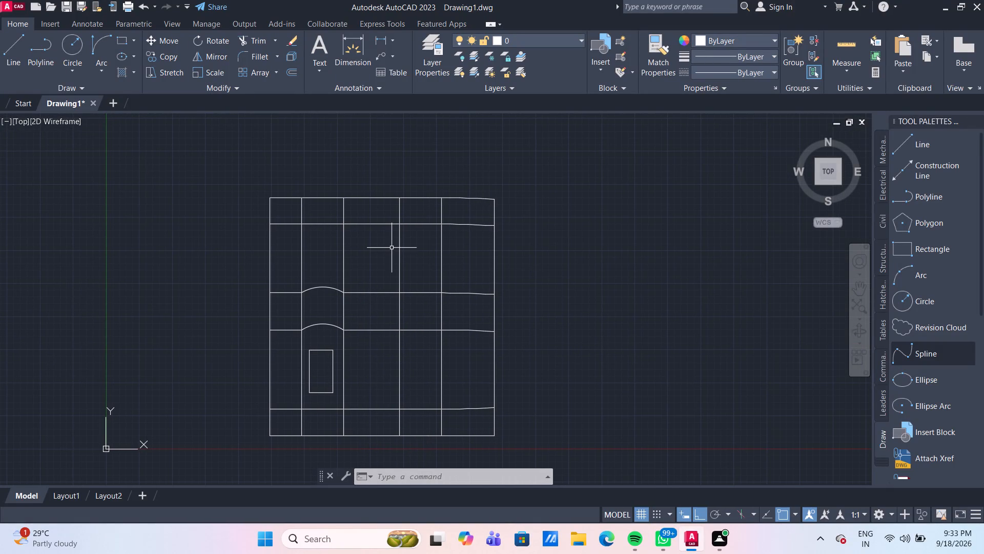
scroll(406, 218, "up", 1)
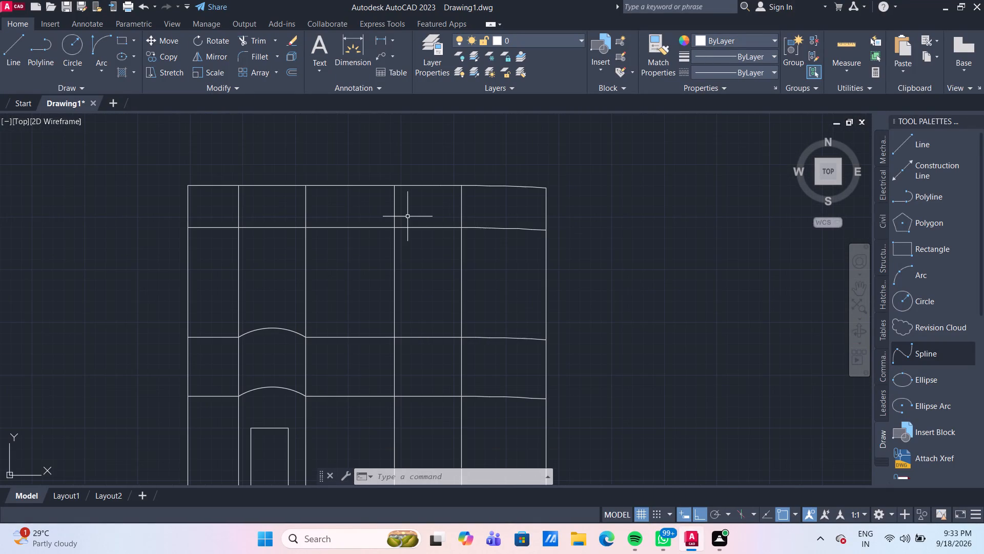
scroll(411, 205, "up", 1)
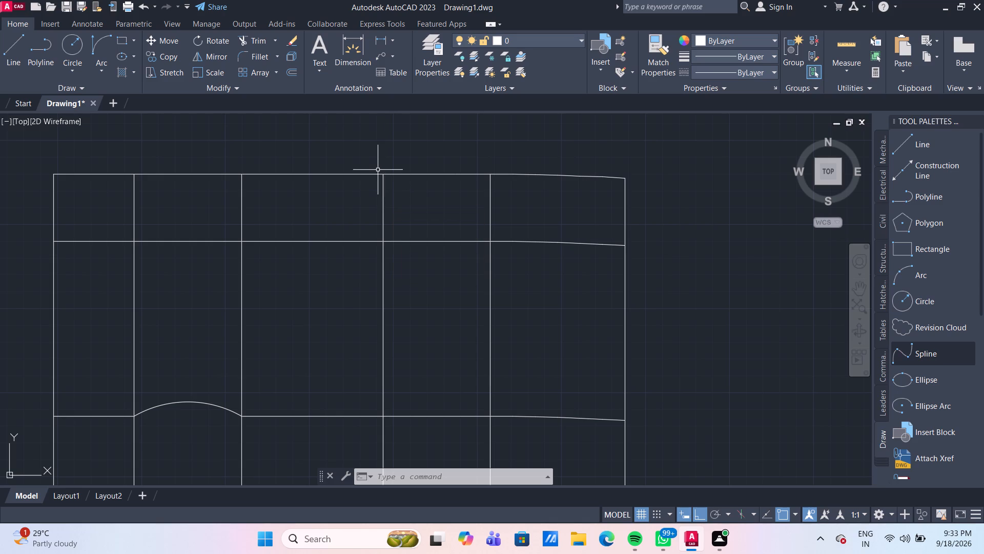
scroll(378, 170, "up", 1)
middle_click_drag(385, 171, 398, 194)
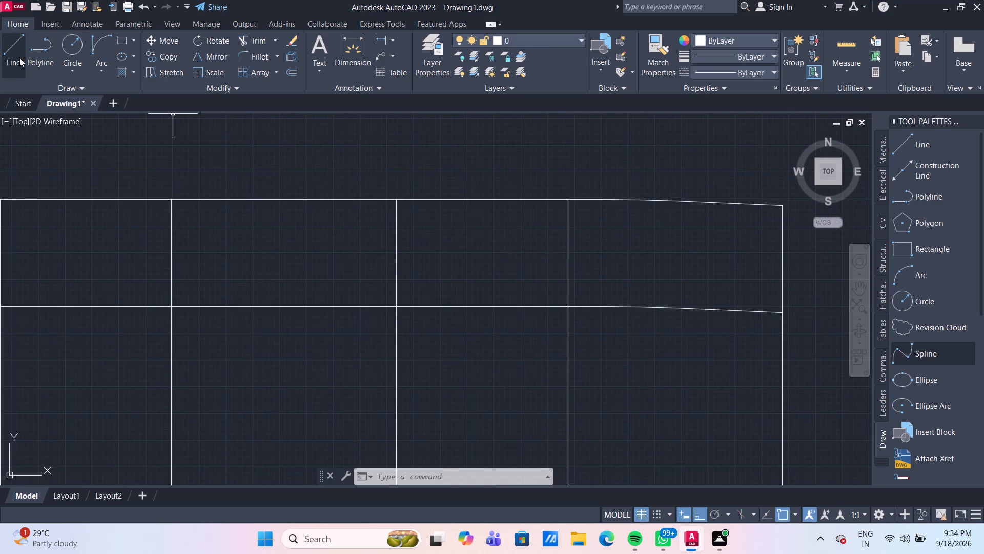
left_click(19, 57)
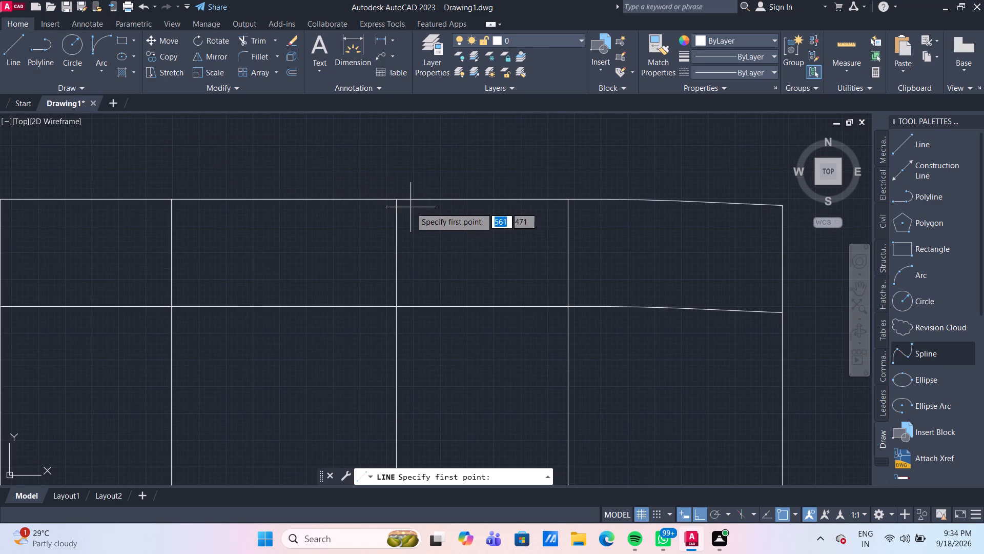
left_click(394, 198)
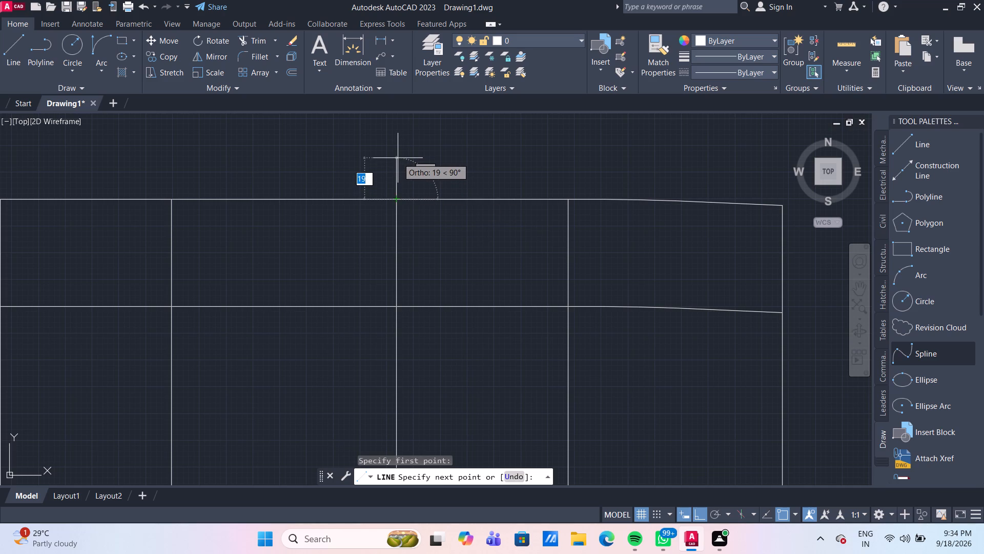
type("15")
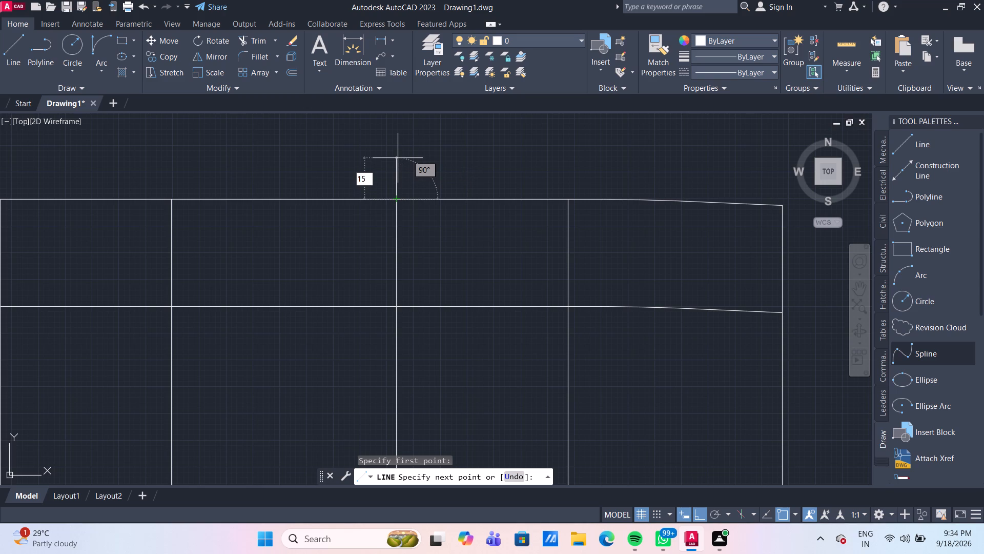
key("Return")
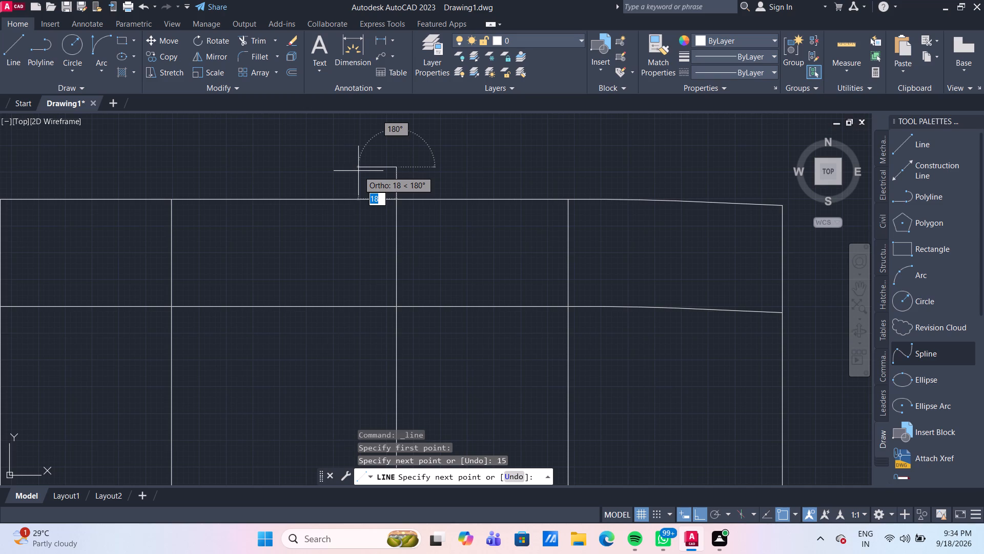
type("180")
key("Return")
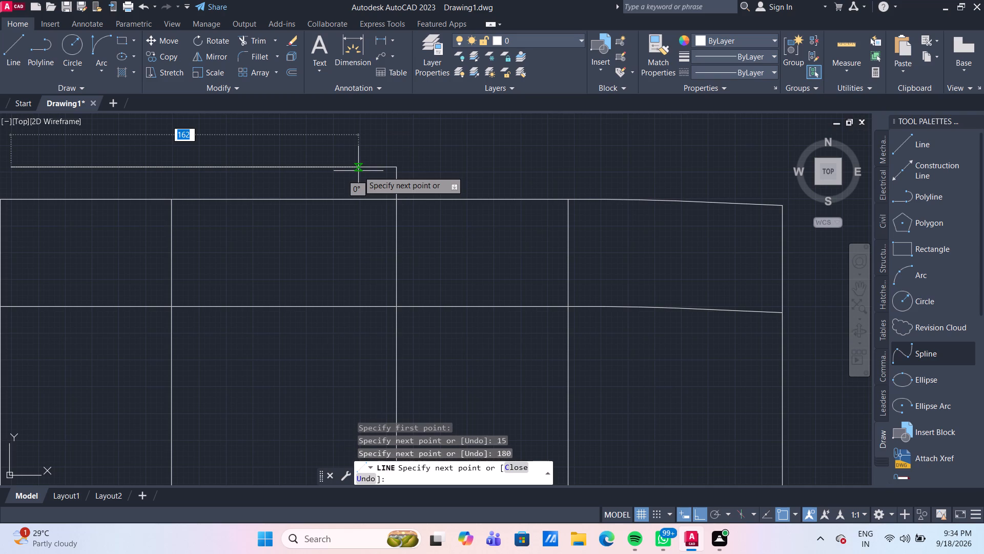
key("ctrl+z")
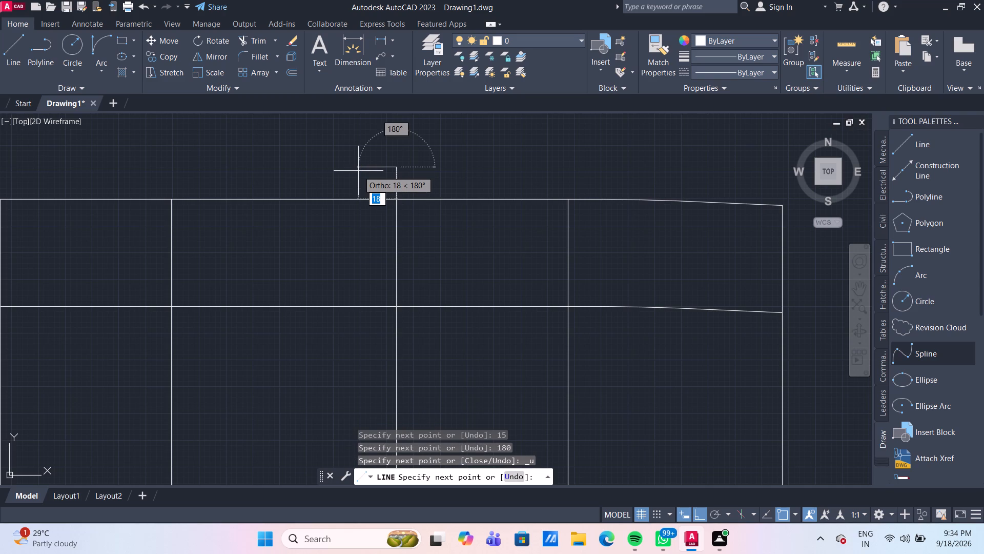
type("18")
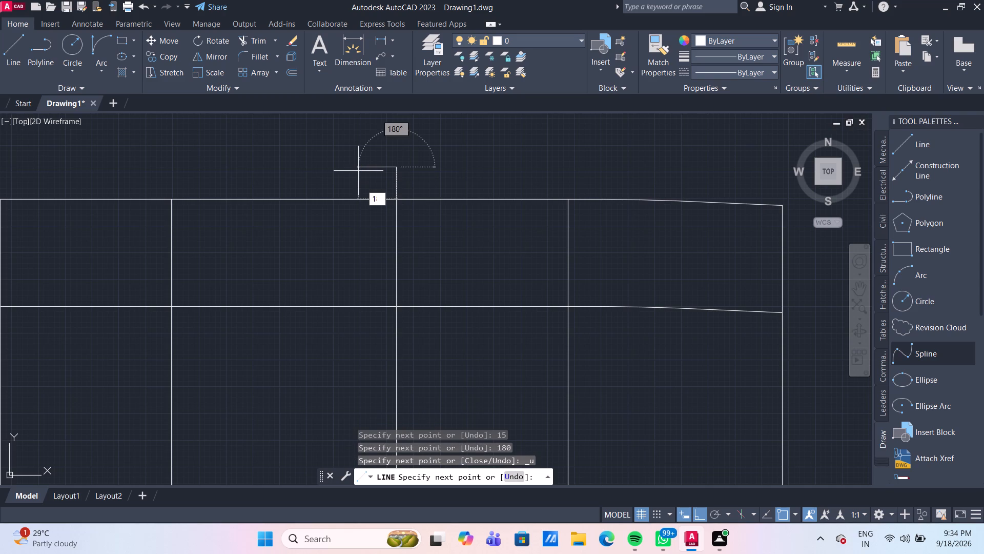
key("Return")
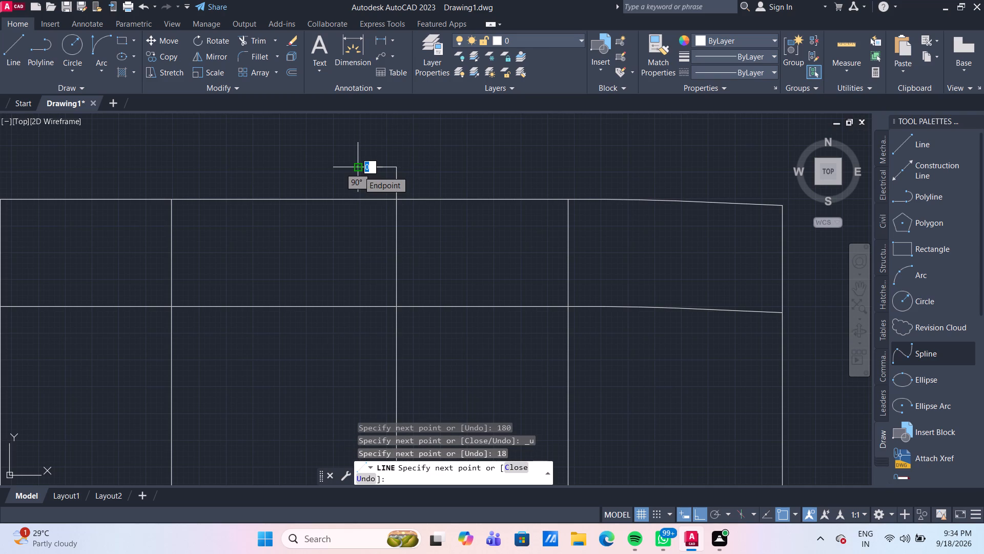
left_click(360, 197)
scroll(360, 274, "down", 3)
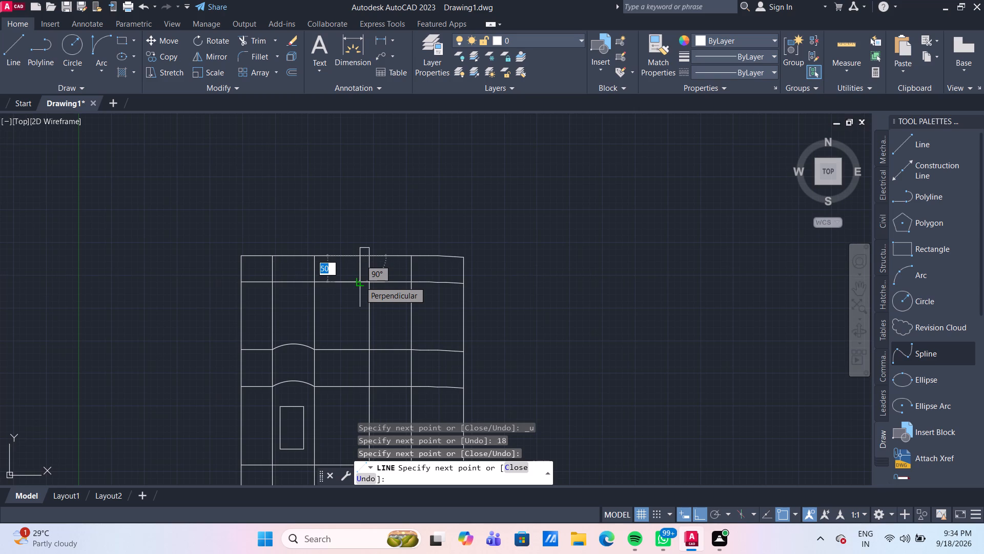
key("Escape")
Draw a line 40 mm right from the lower arc's right endpoint, continuing straight up to the top horizontal line.
scroll(360, 281, "up", 1)
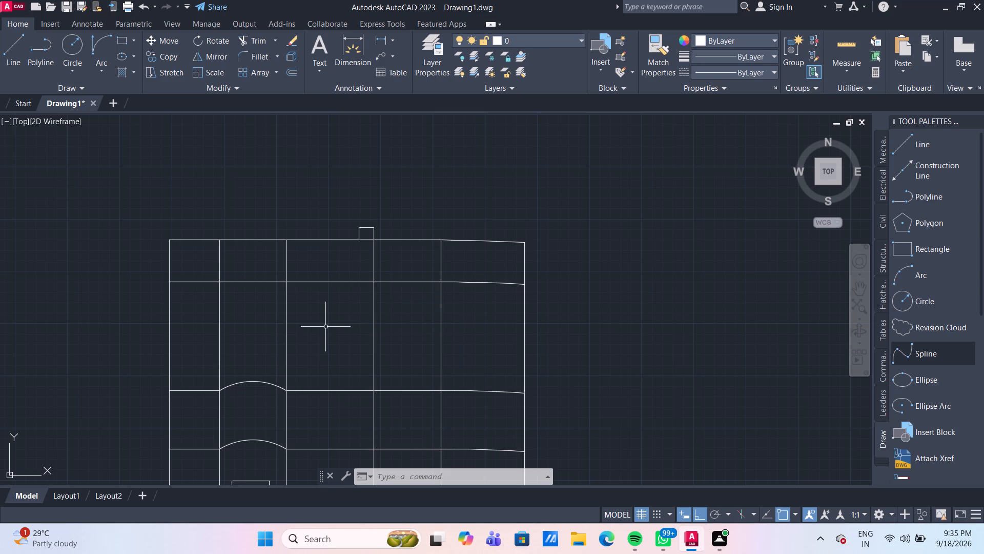
middle_click_drag(318, 316, 384, 269)
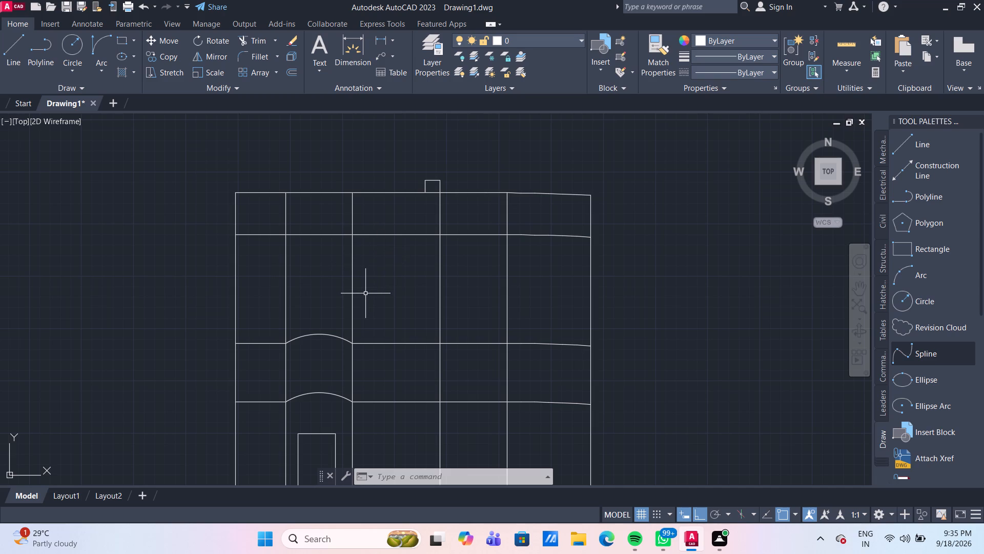
scroll(359, 338, "up", 1)
middle_click_drag(360, 338, 360, 291)
scroll(390, 290, "down", 1)
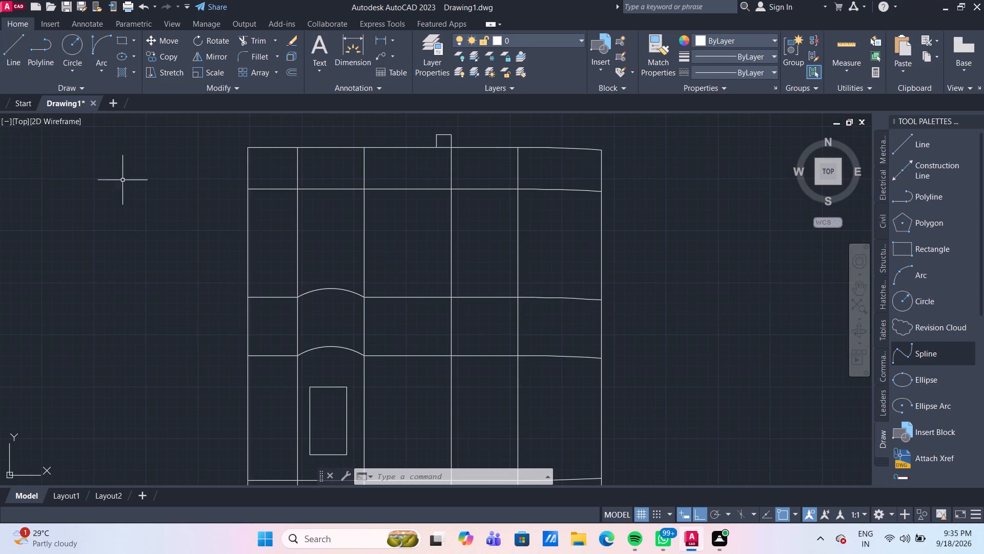
left_click(21, 65)
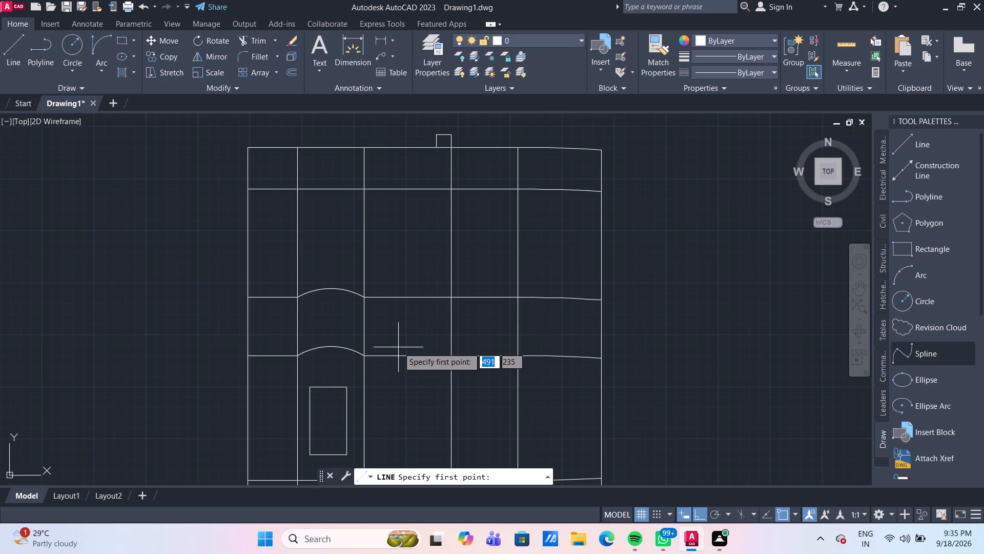
left_click(364, 359)
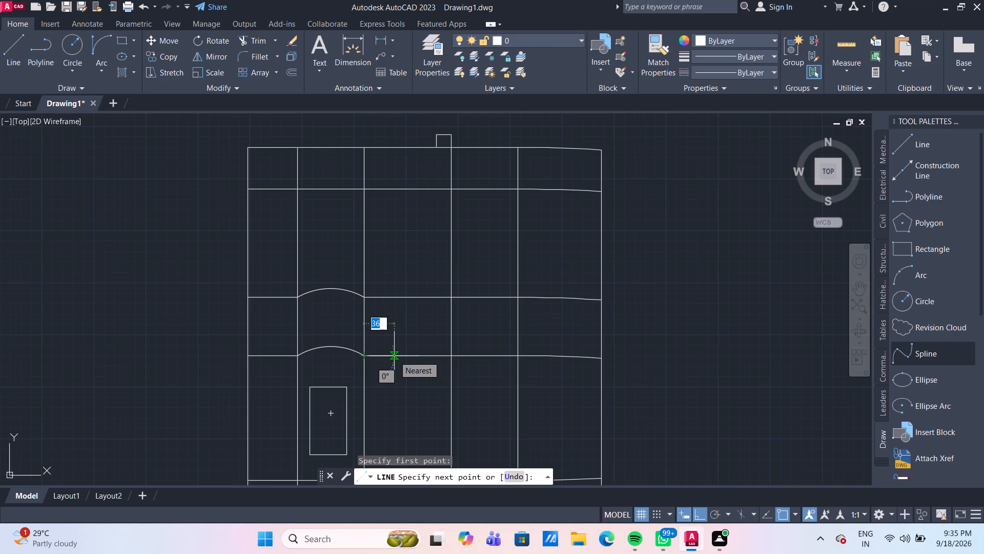
type("30")
key("BackSpace")
key("BackSpace")
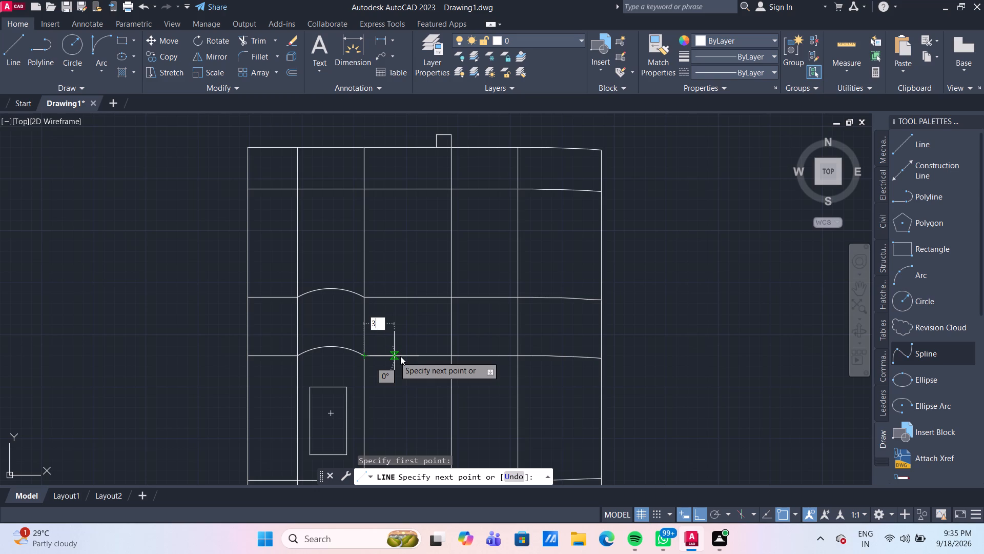
type("40")
key("Return")
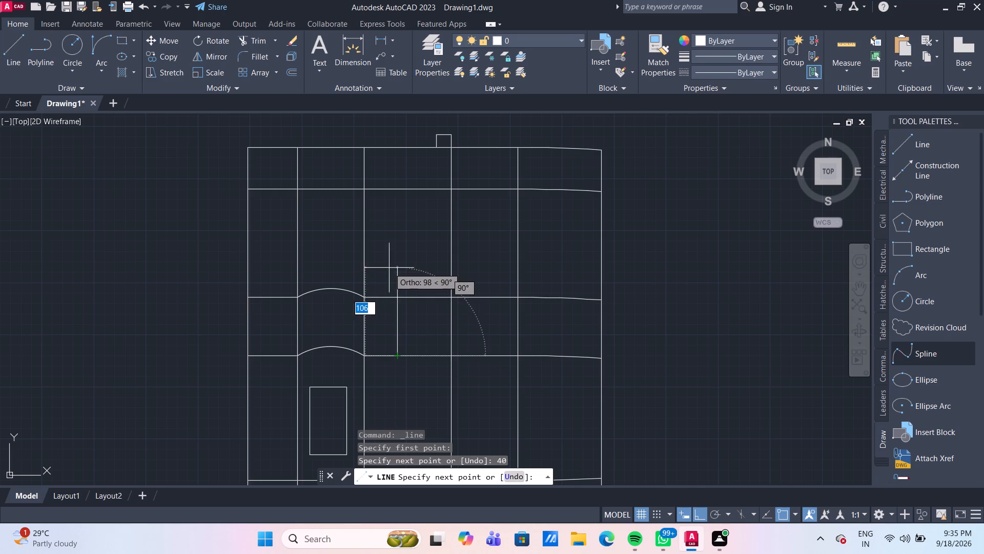
left_click(399, 146)
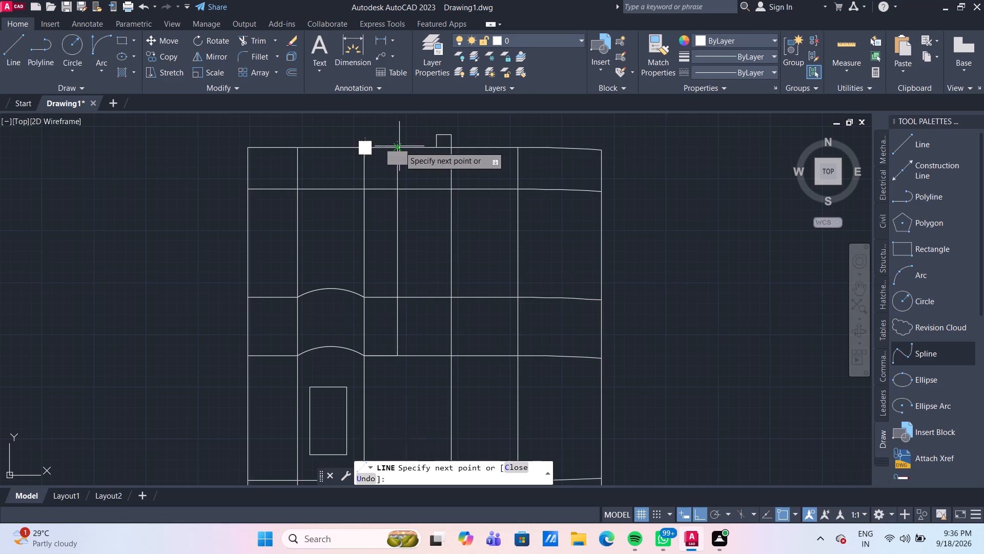
key("Escape")
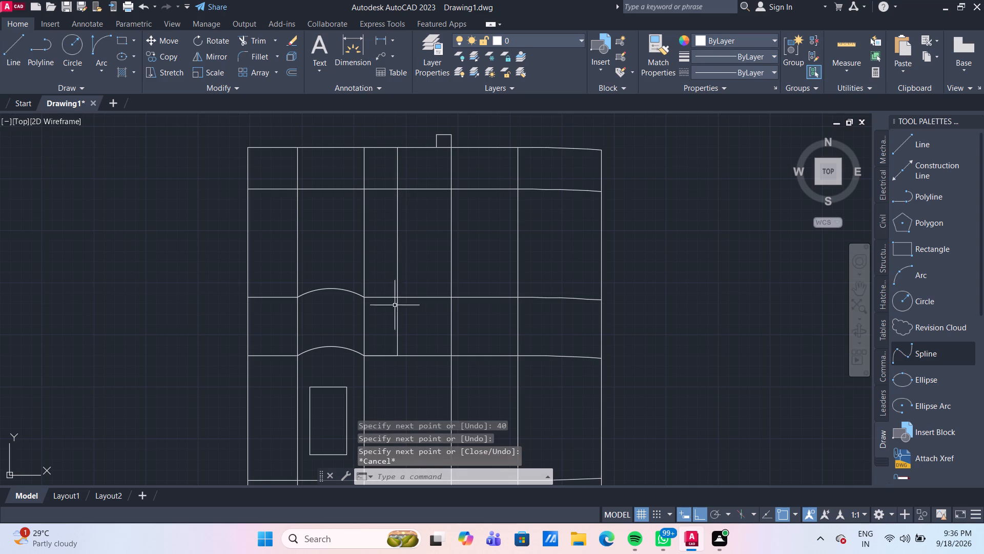
Stretch the upper arc's right endpoint to where the new vertical line crosses the same horizontal line.
left_click(357, 292)
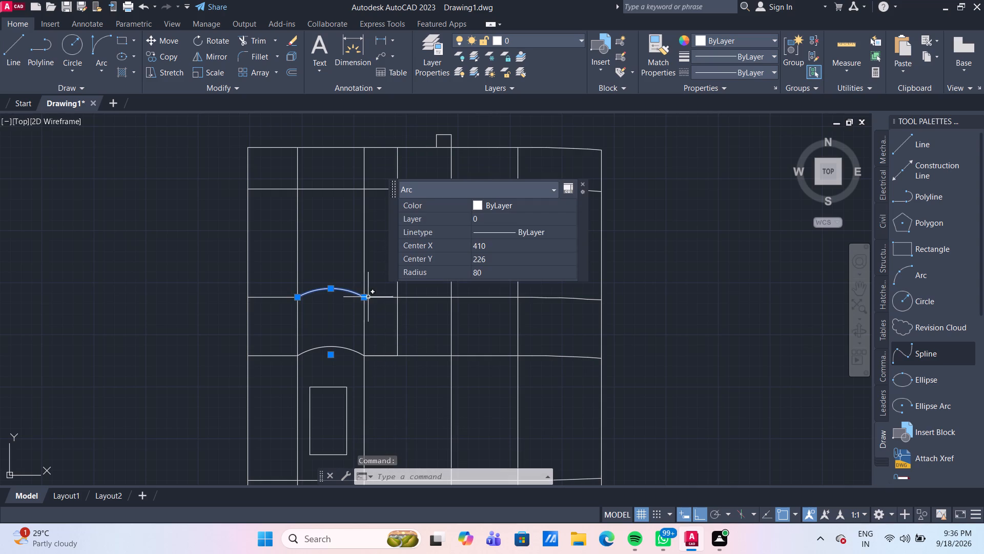
left_click(366, 297)
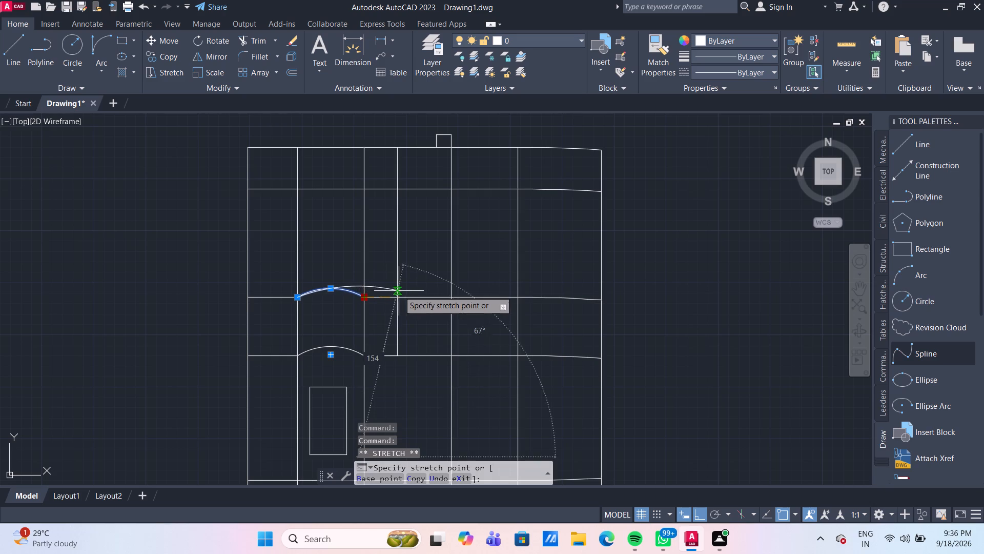
scroll(400, 291, "up", 2)
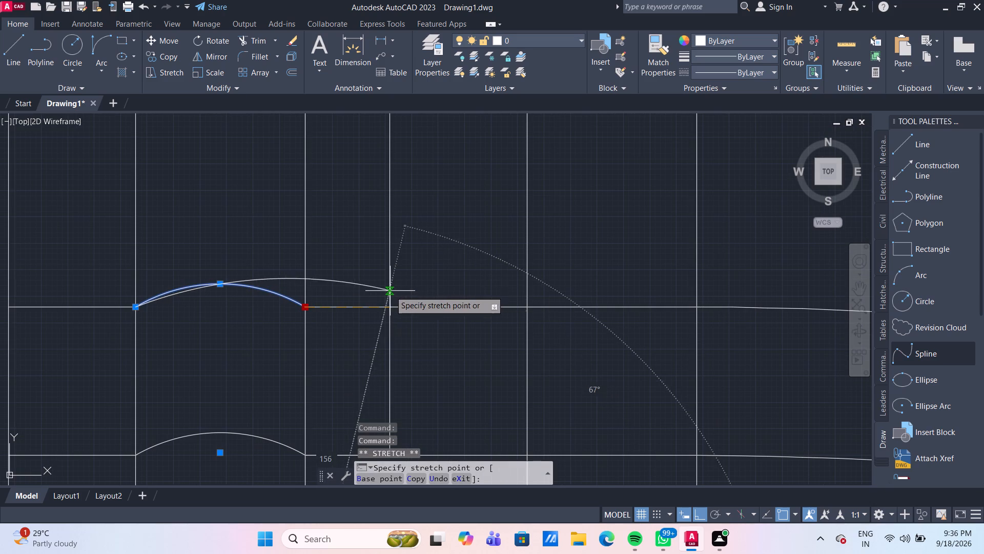
left_click(388, 307)
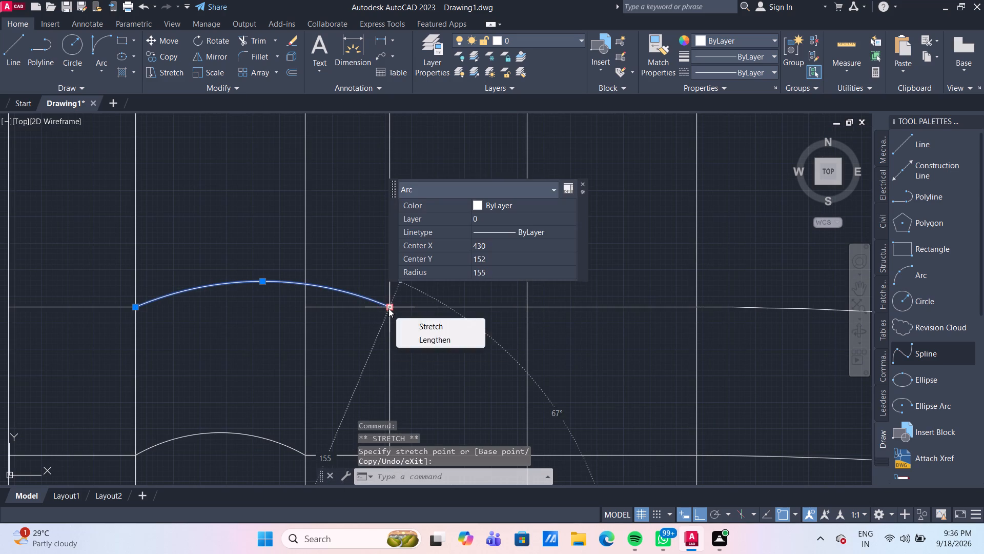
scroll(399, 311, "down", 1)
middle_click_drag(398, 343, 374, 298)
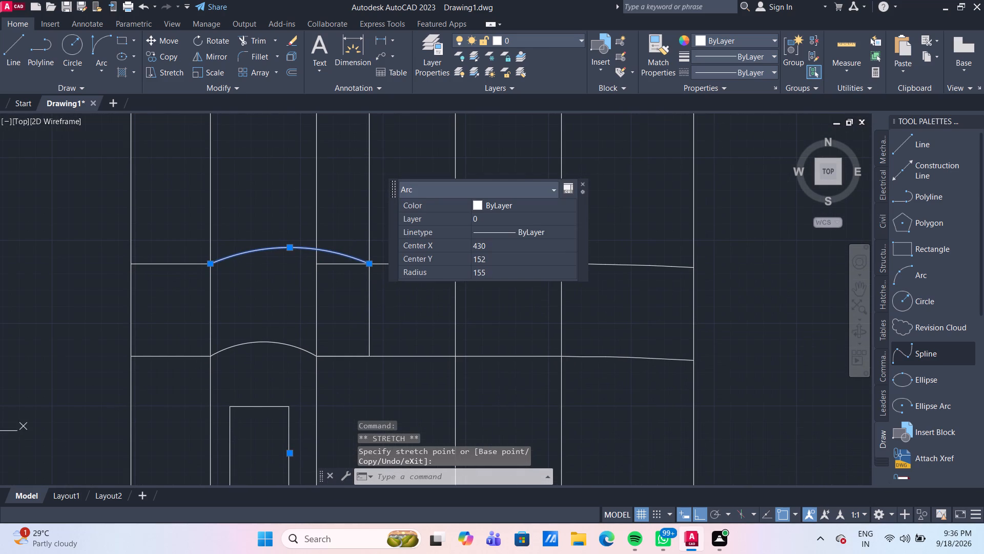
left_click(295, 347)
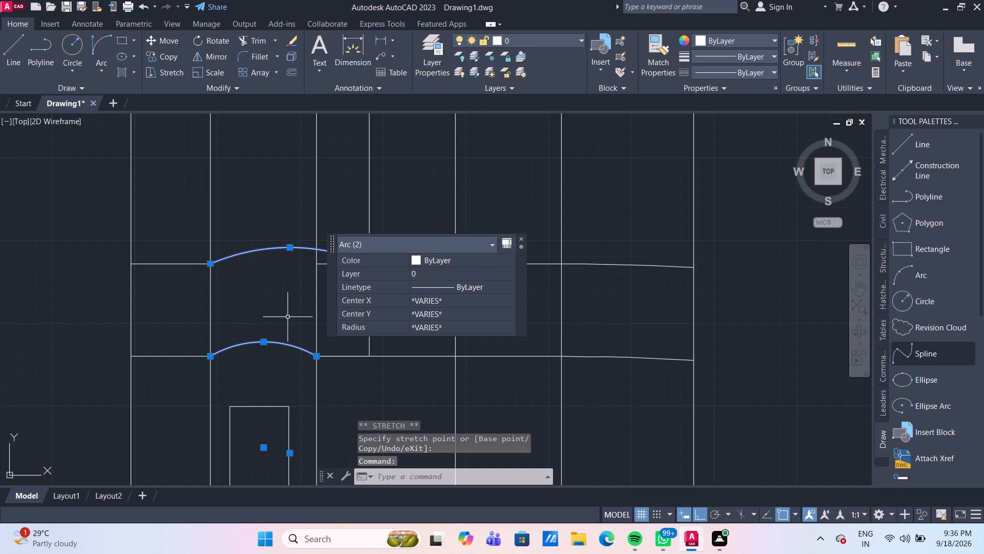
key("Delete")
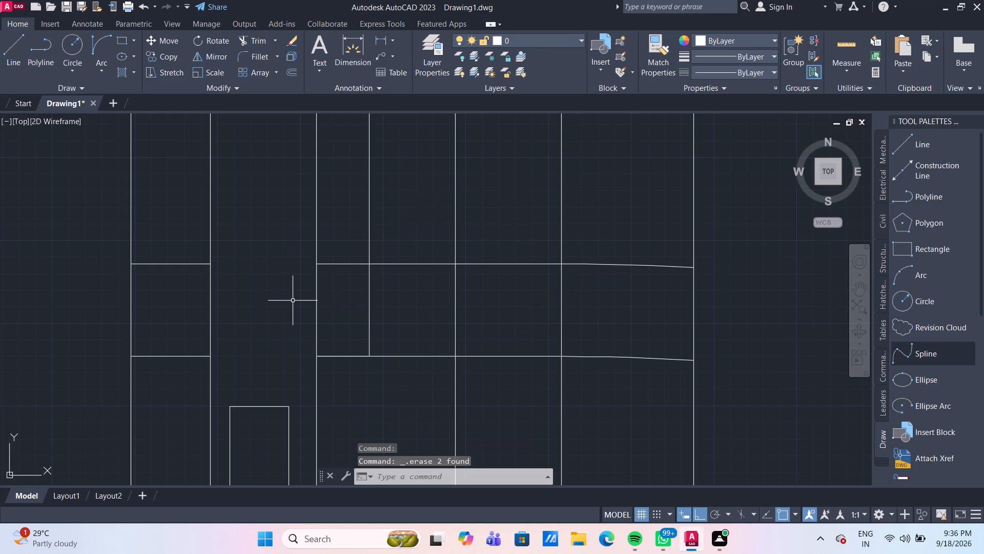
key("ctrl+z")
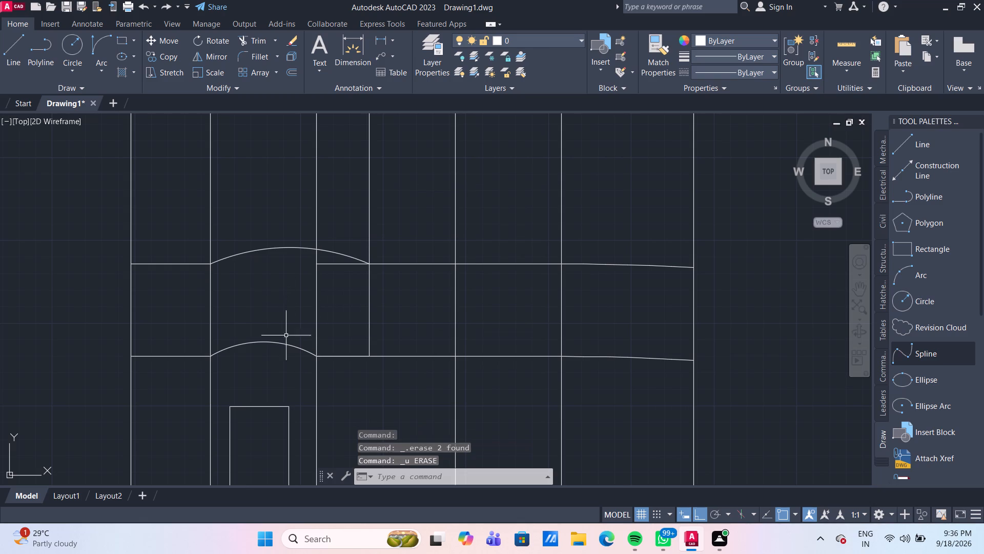
Erase only the lower arc spanning the gap above the inner rectangle.
left_click(284, 345)
key("Delete")
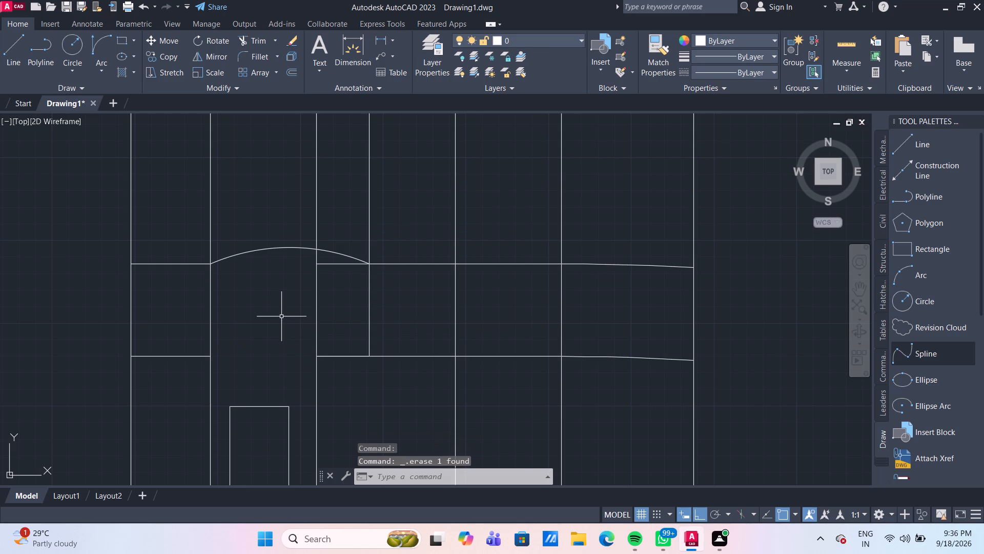
Copy the upper arch straight down from its left endpoint to the end of the lower horizontal line above the inner rectangle.
left_click(283, 249)
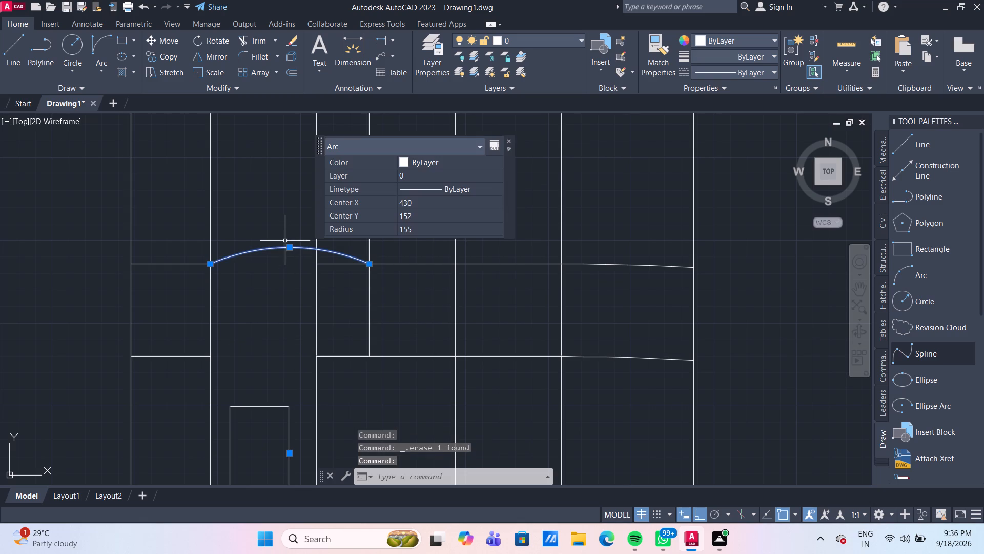
type("co")
key("Return")
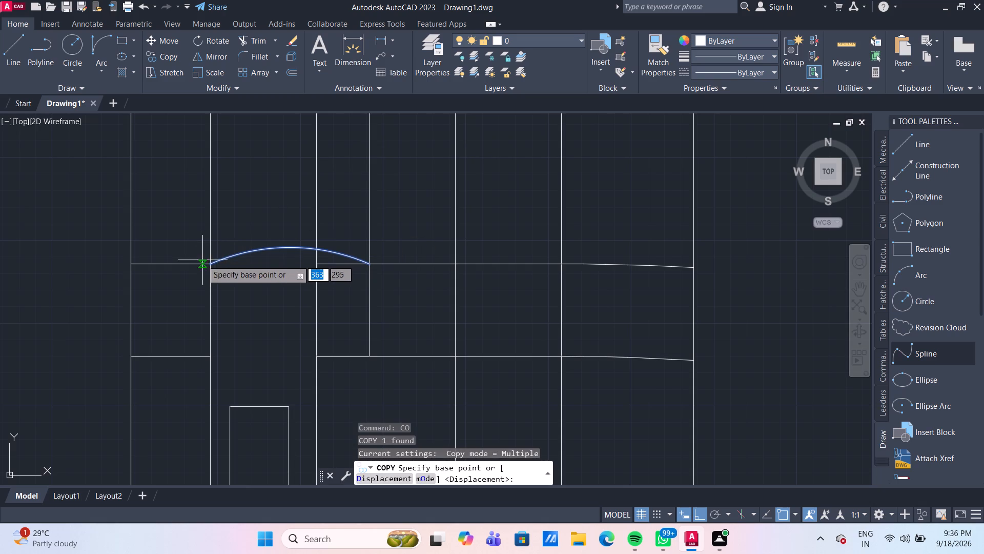
left_click_drag(209, 263, 209, 268)
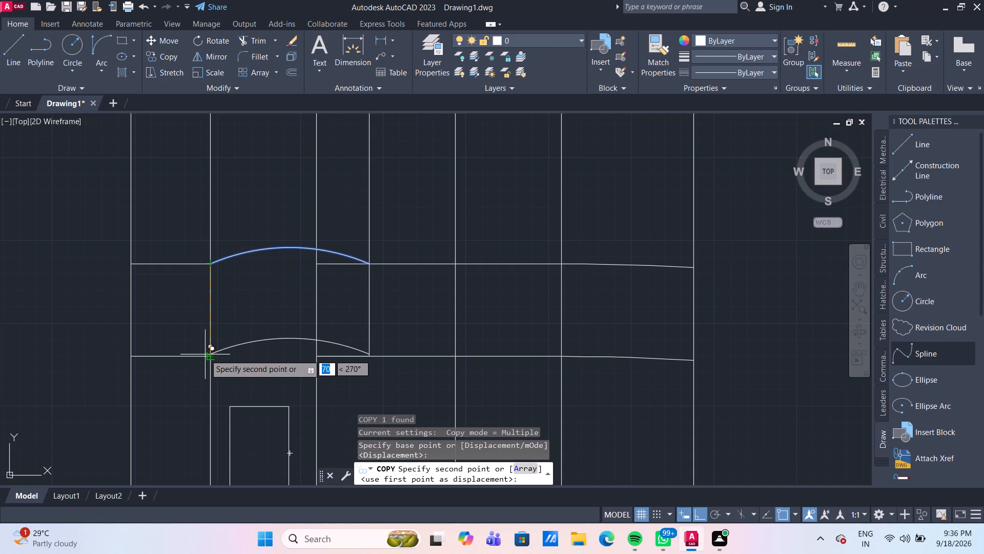
left_click(207, 358)
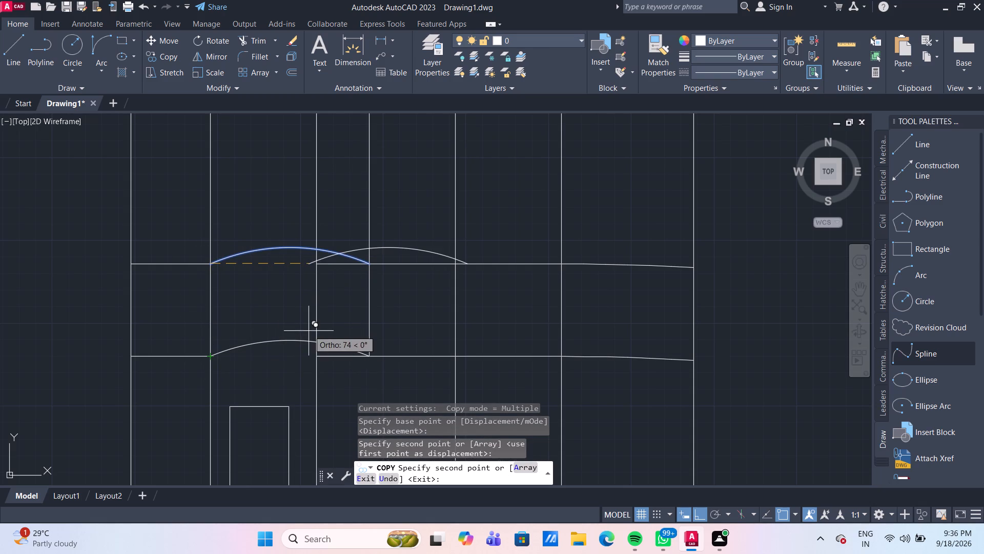
key("Escape")
Erase the small three-sided projection above the top horizontal line.
scroll(362, 315, "down", 4)
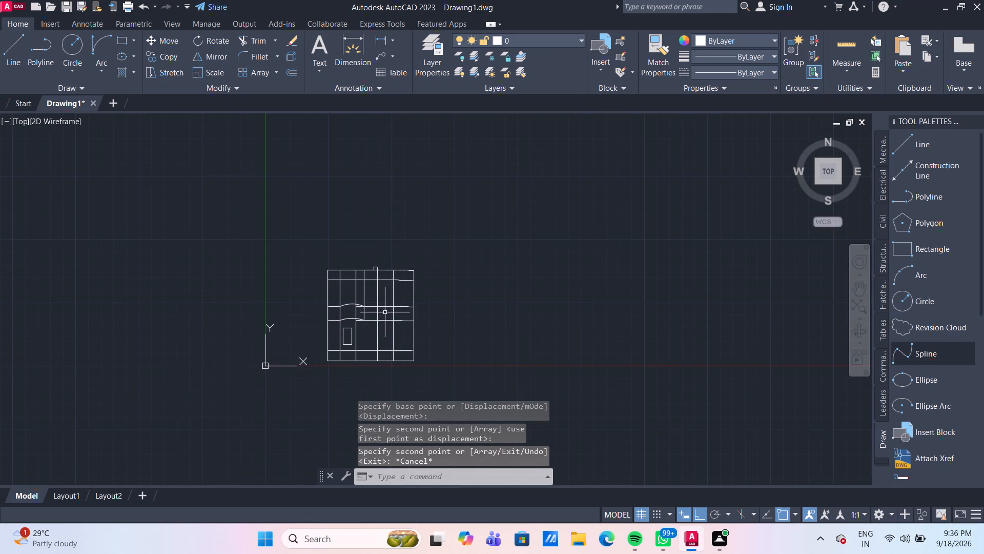
scroll(368, 324, "up", 2)
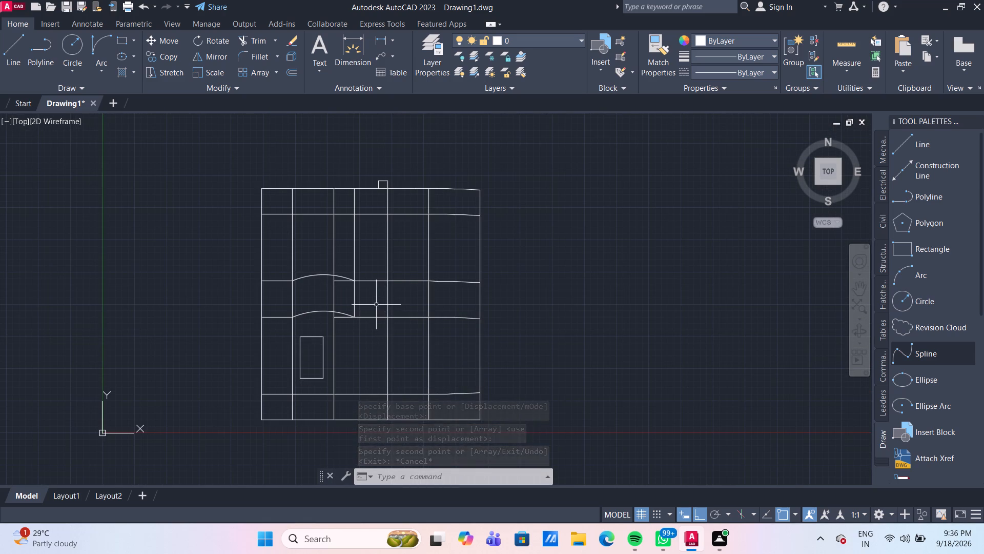
scroll(354, 240, "up", 1)
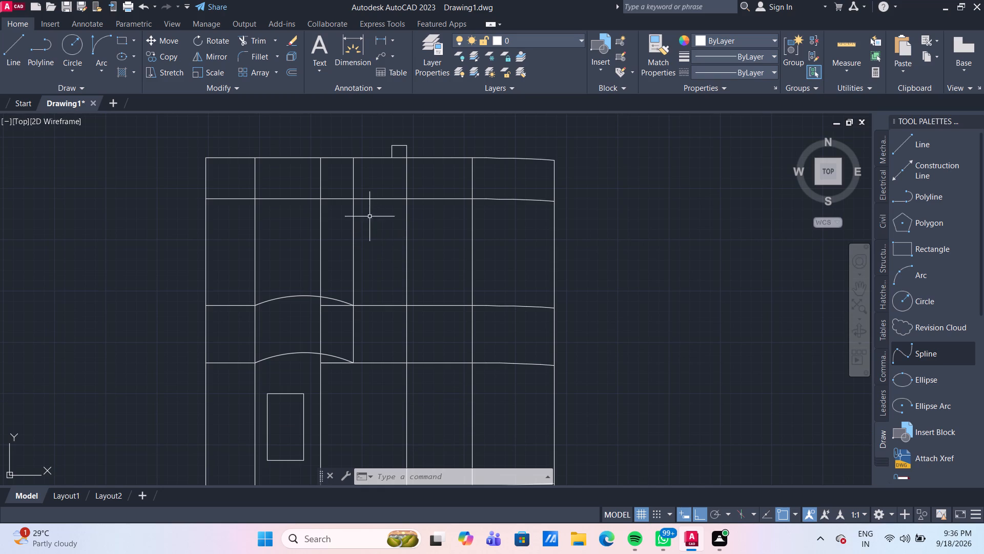
scroll(373, 183, "up", 1)
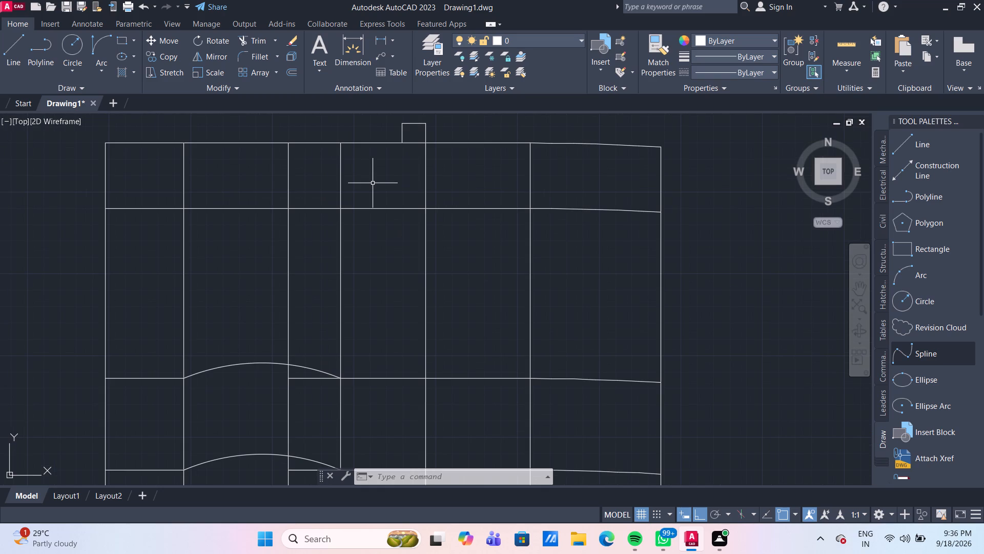
middle_click_drag(376, 189, 379, 195)
middle_click_drag(379, 195, 384, 242)
left_click_drag(443, 186, 433, 180)
left_click(399, 168)
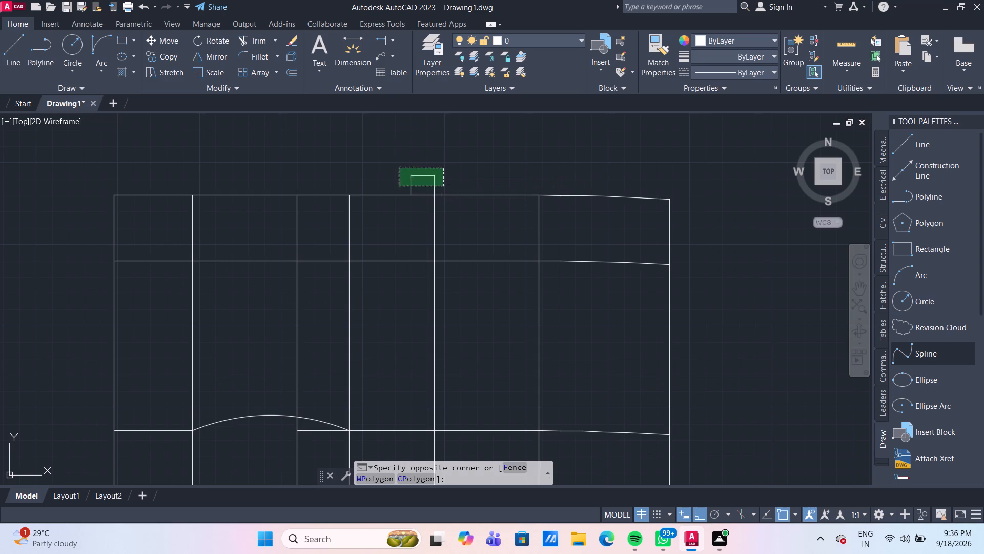
key("Delete")
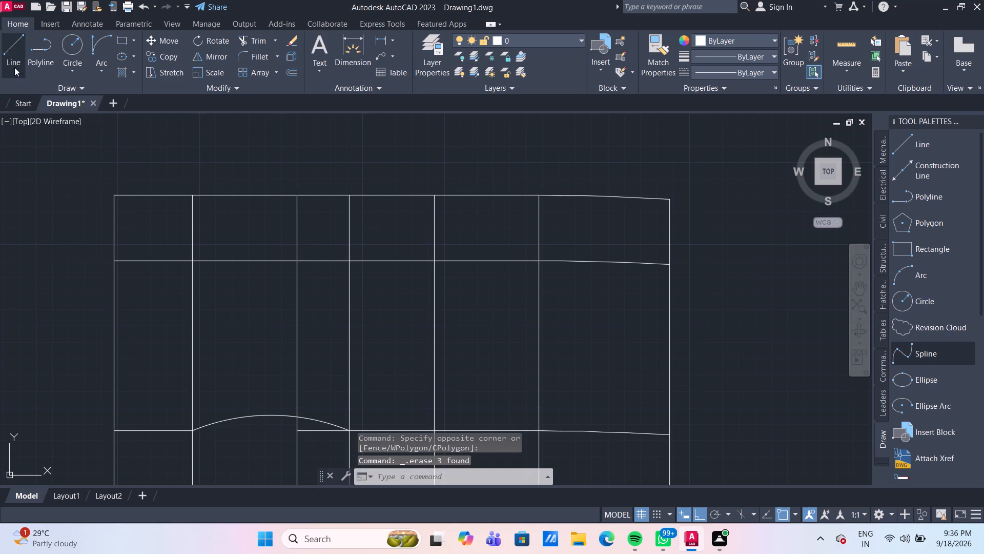
Draw a line 15 mm up from the top of the vertical at the arches' right end, sloping down to the adjacent left vertical's top.
left_click(14, 63)
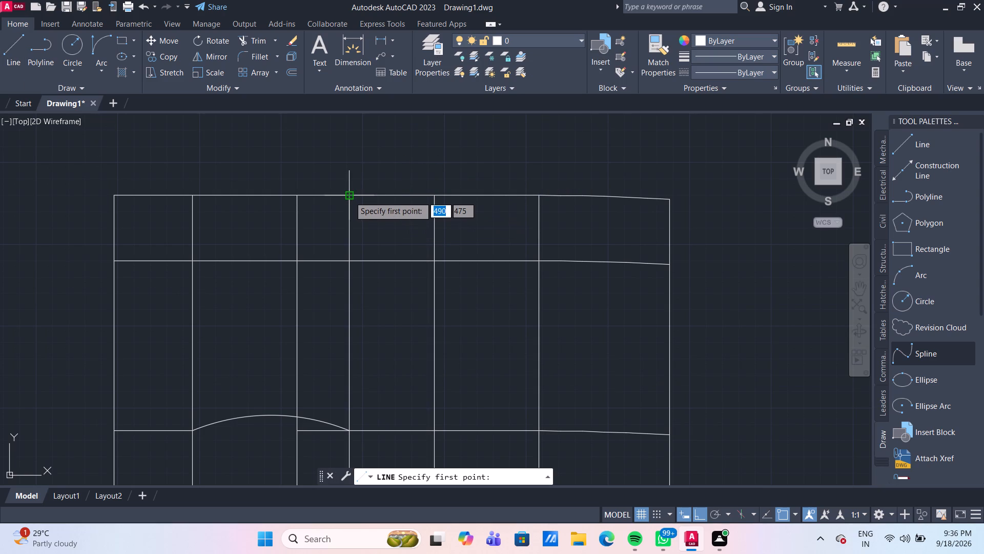
left_click(350, 196)
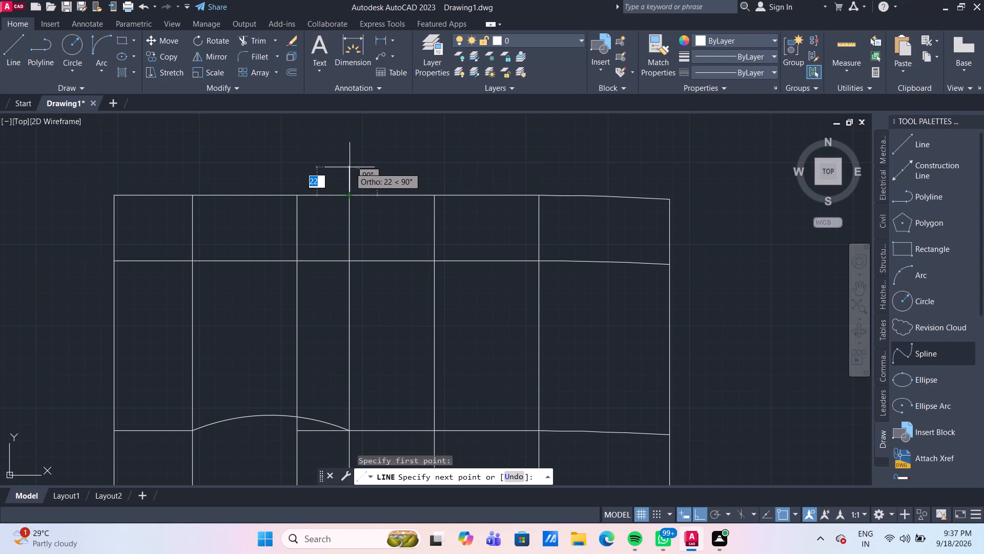
type("15")
key("Return")
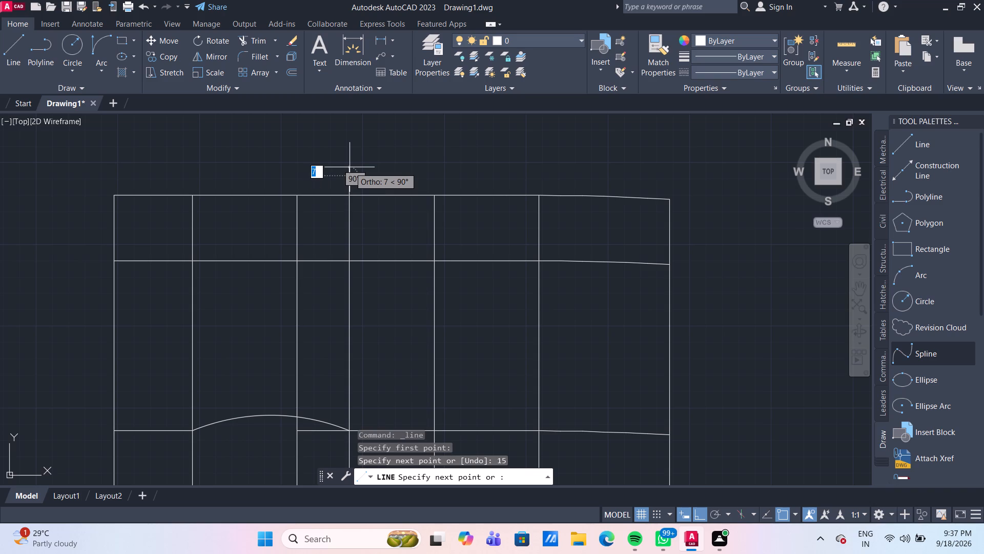
left_click(297, 197)
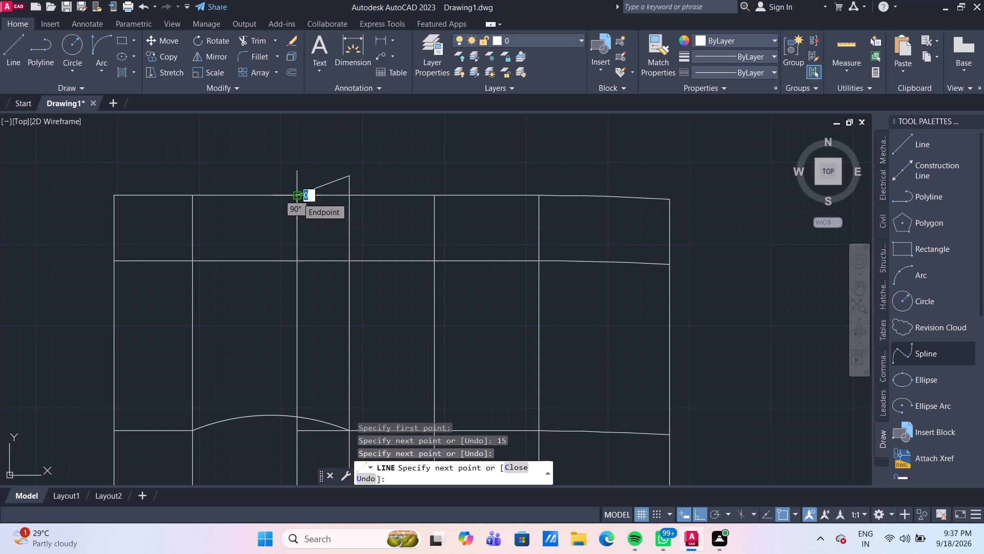
key("Escape")
Trim away the portion of the top horizontal line directly beneath the new sloped line.
middle_click_drag(505, 175, 487, 190)
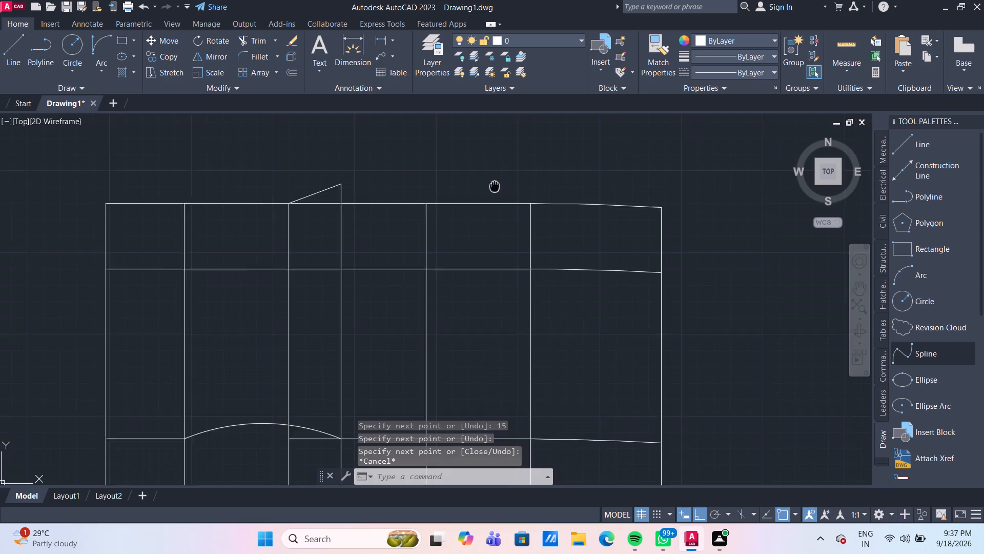
middle_click_drag(487, 190, 442, 208)
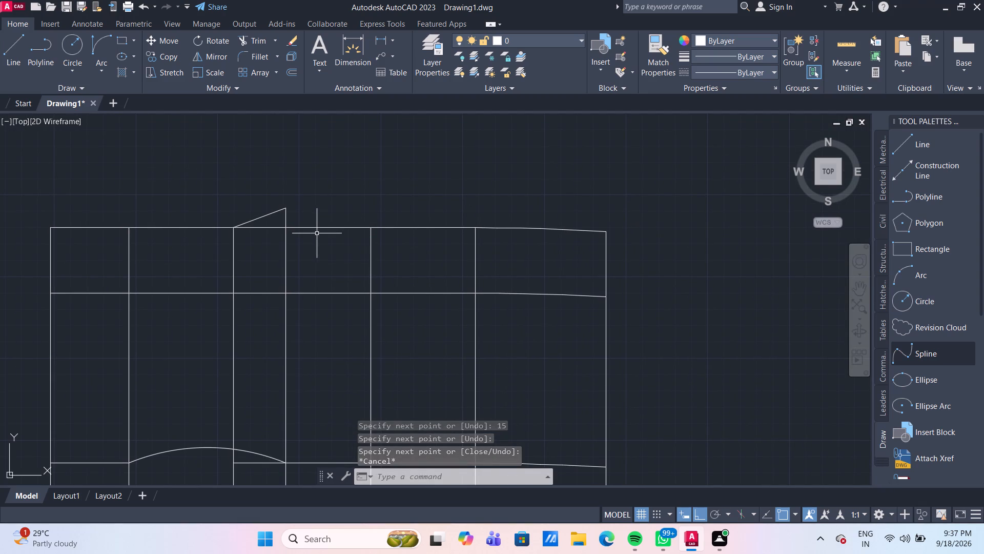
type("tr")
key("Return")
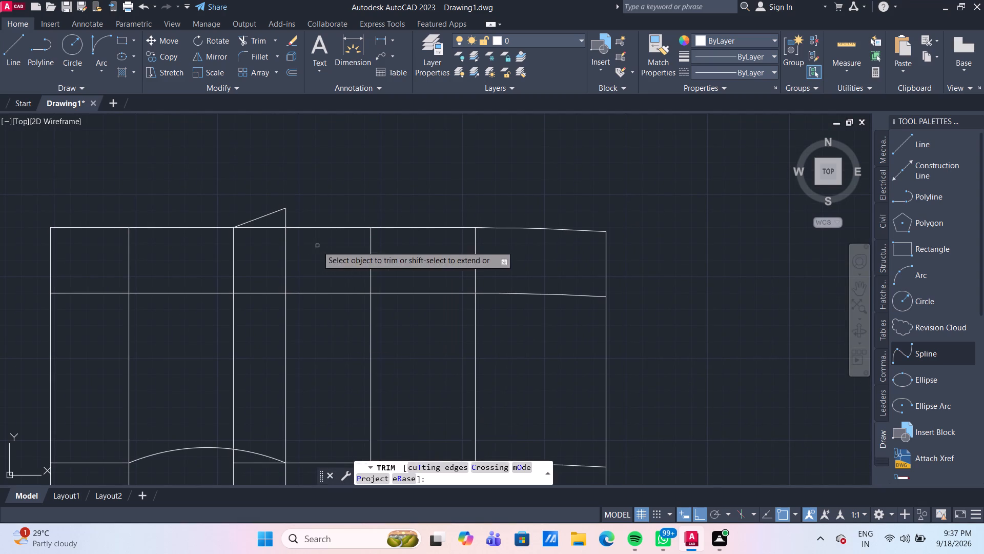
left_click(266, 226)
key("Escape")
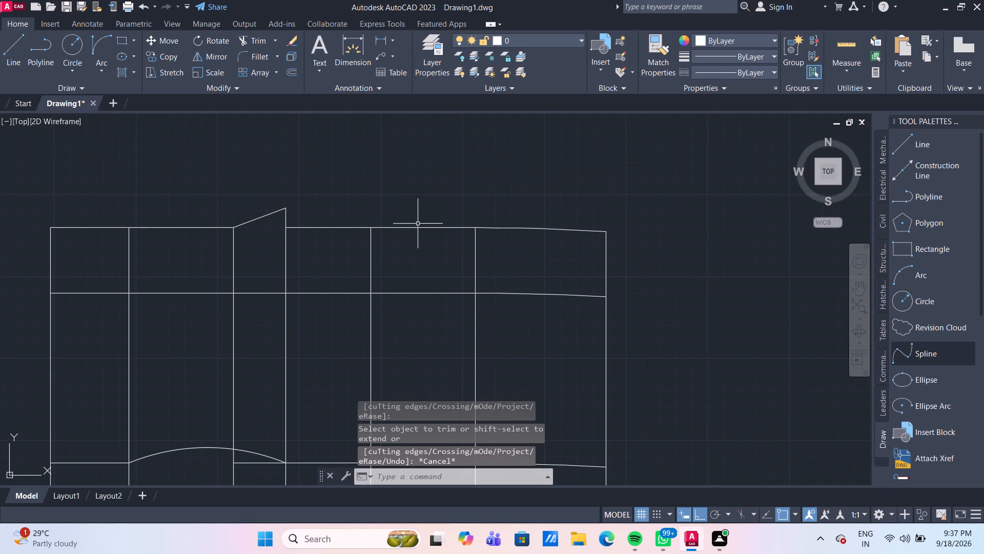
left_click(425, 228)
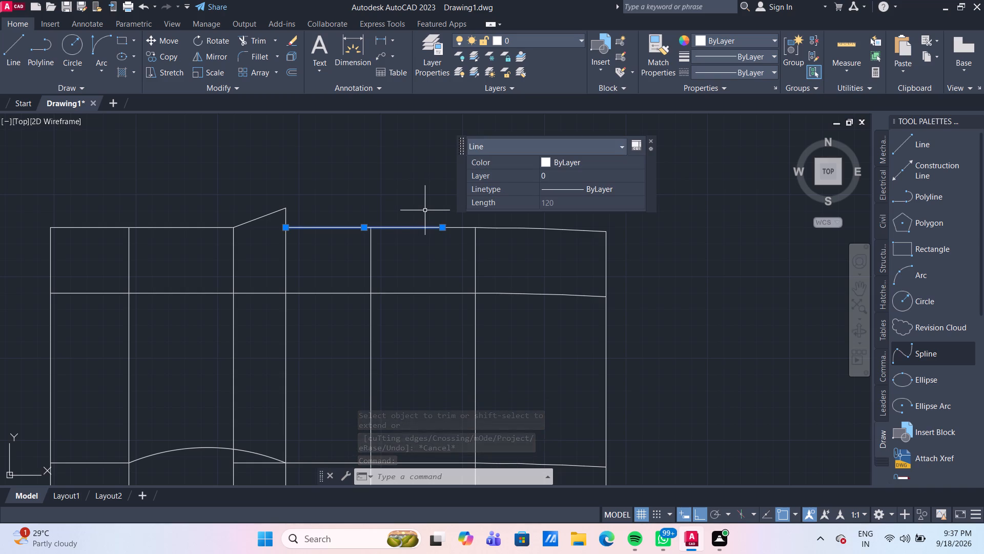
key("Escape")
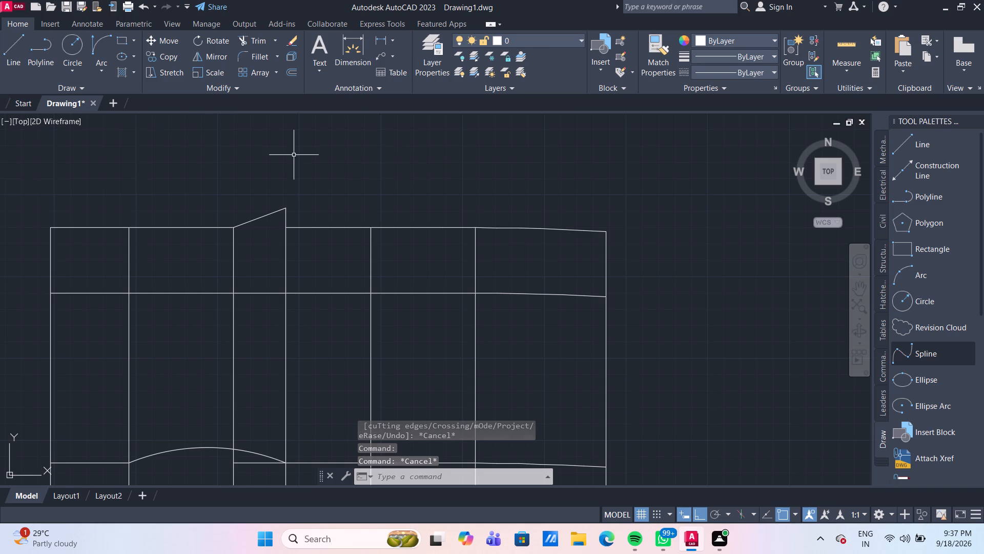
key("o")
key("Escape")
Offset the straight top line to the right of the sloped peak upward by 150 mm.
key("o")
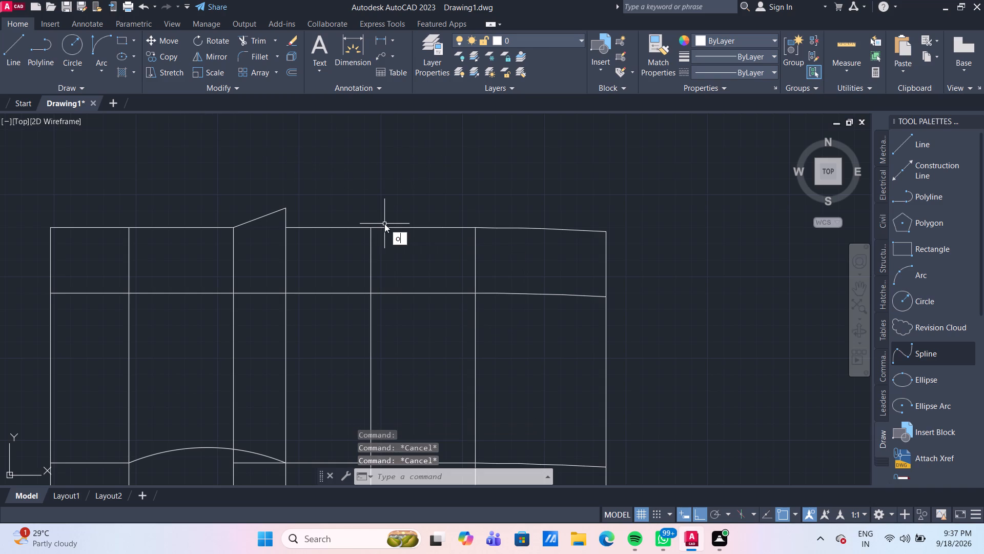
key("Return")
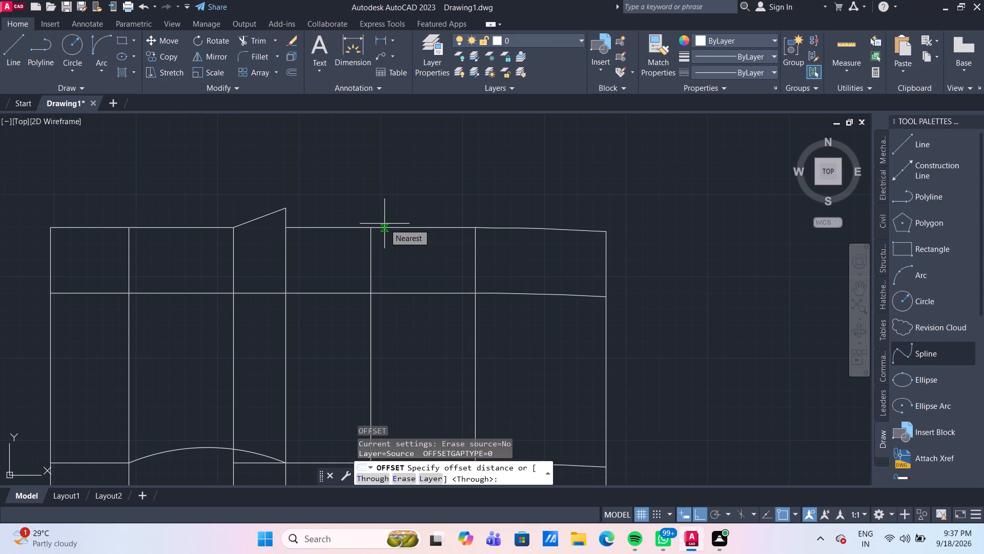
key("Return")
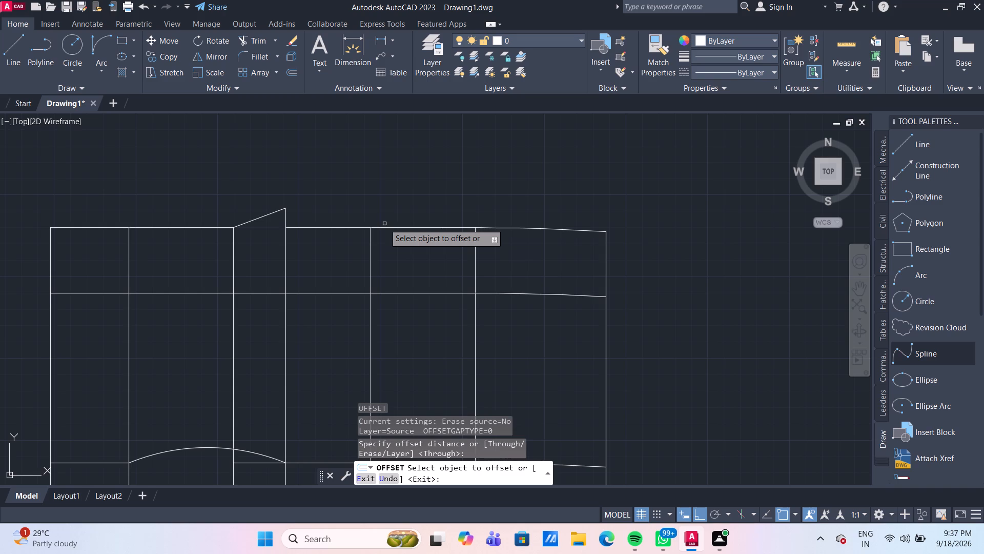
left_click_drag(331, 228, 336, 217)
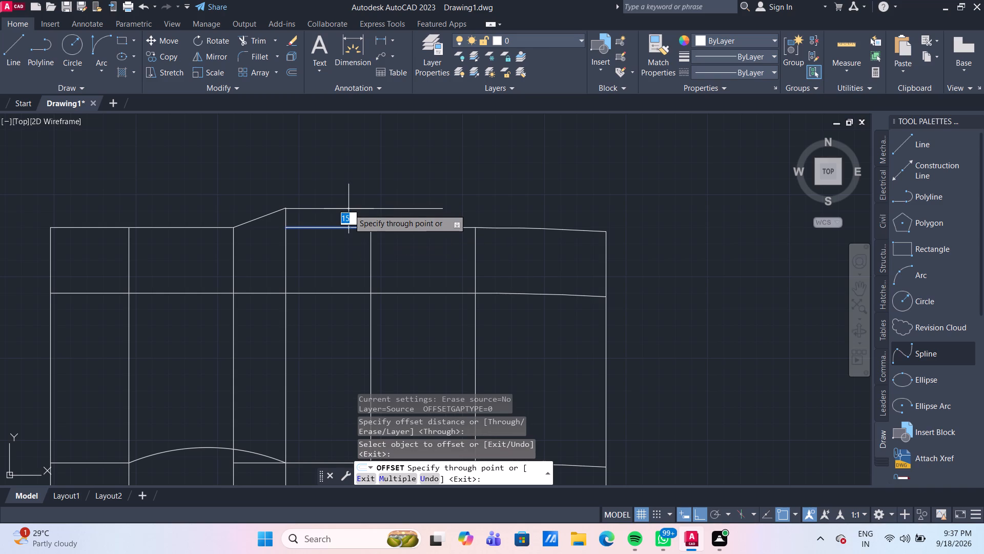
type("150")
key("Return")
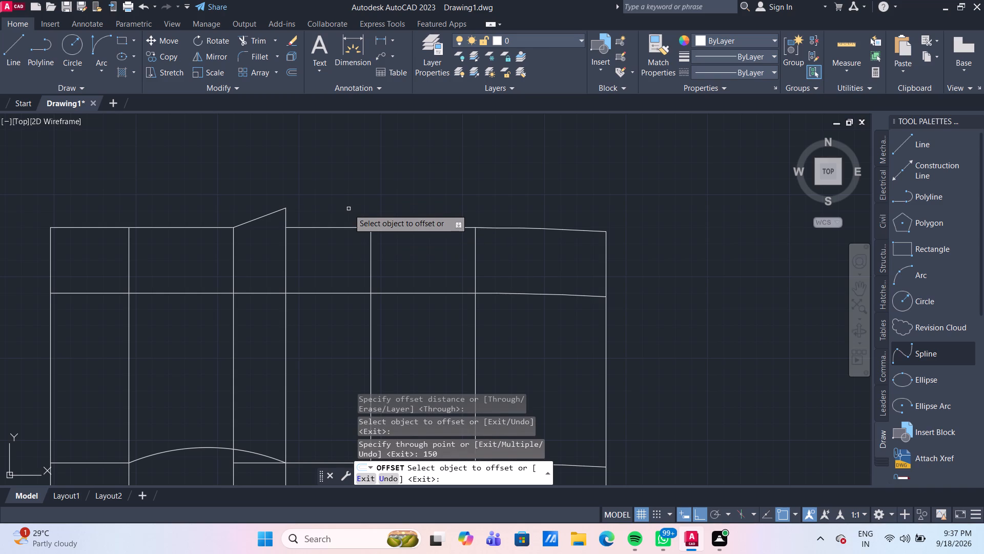
Offset the straight top line right of the peak and the arc at its right end upward by 15 mm each.
scroll(348, 209, "down", 3)
scroll(348, 209, "up", 2)
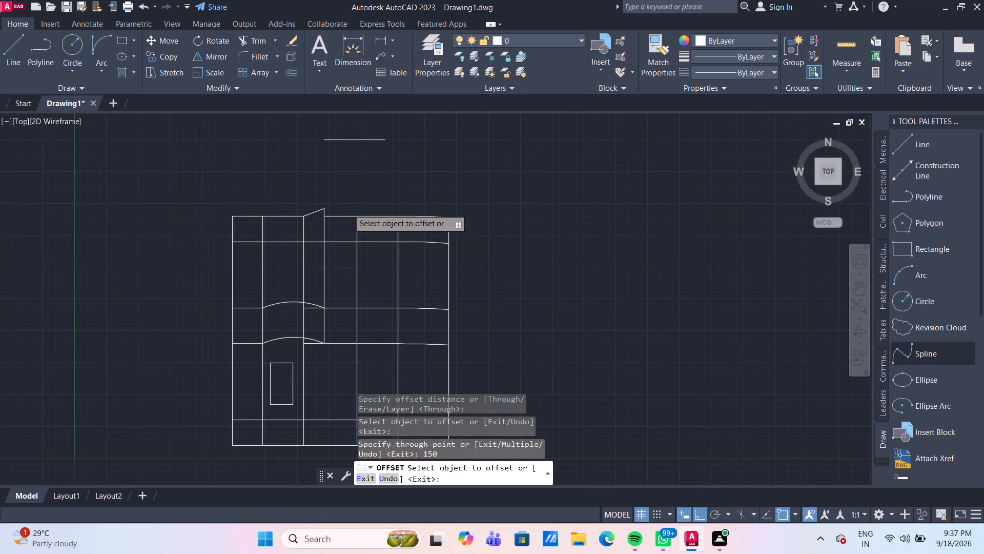
left_click(351, 222)
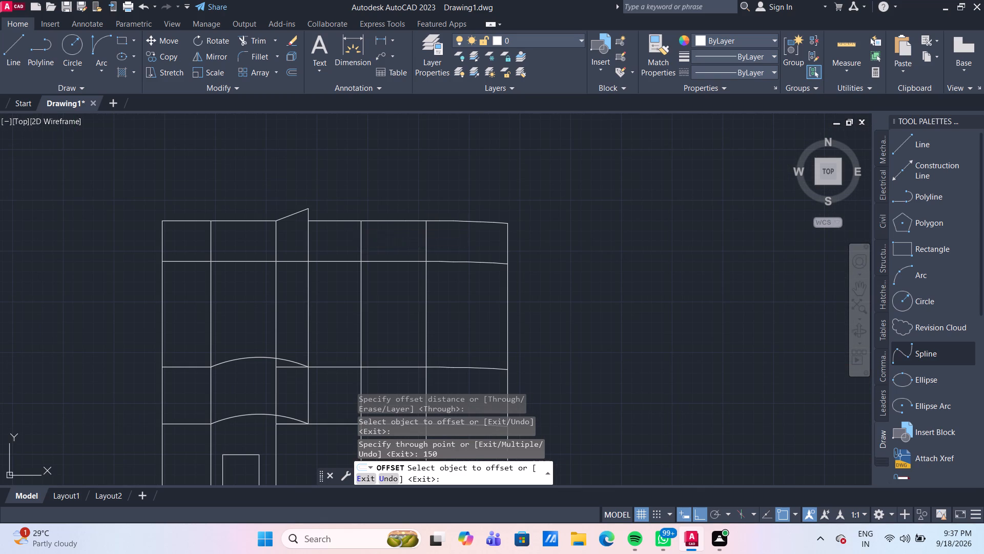
type("15")
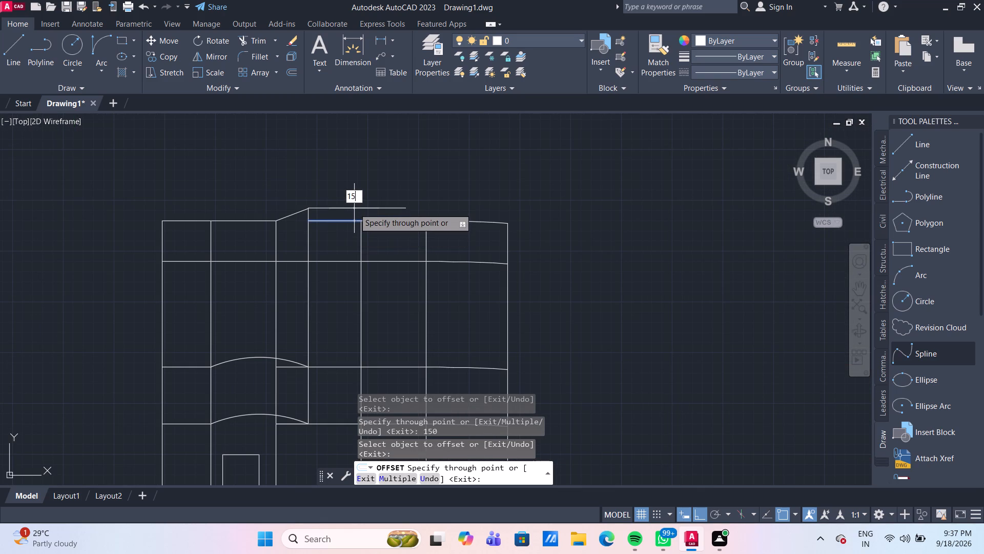
key("Return")
scroll(441, 222, "up", 2)
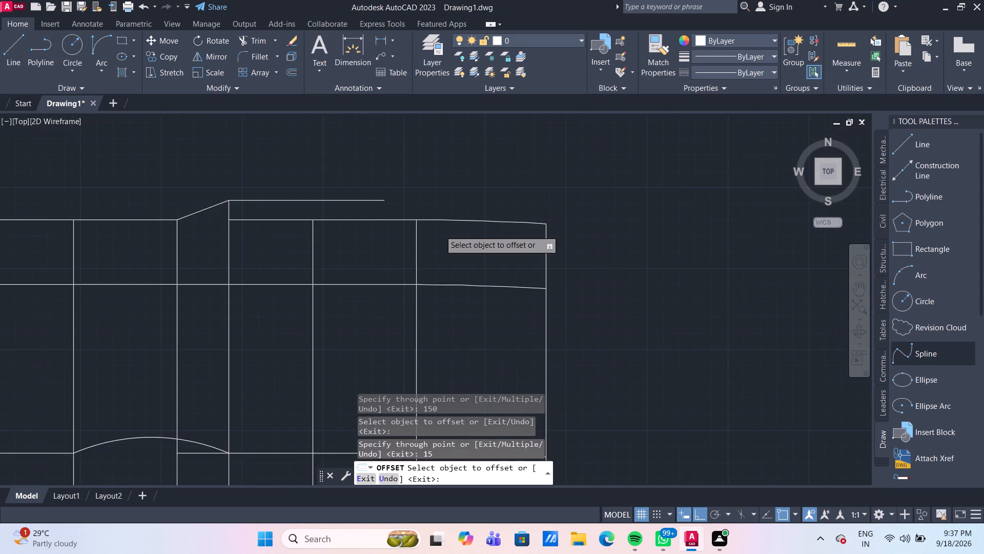
left_click(442, 213)
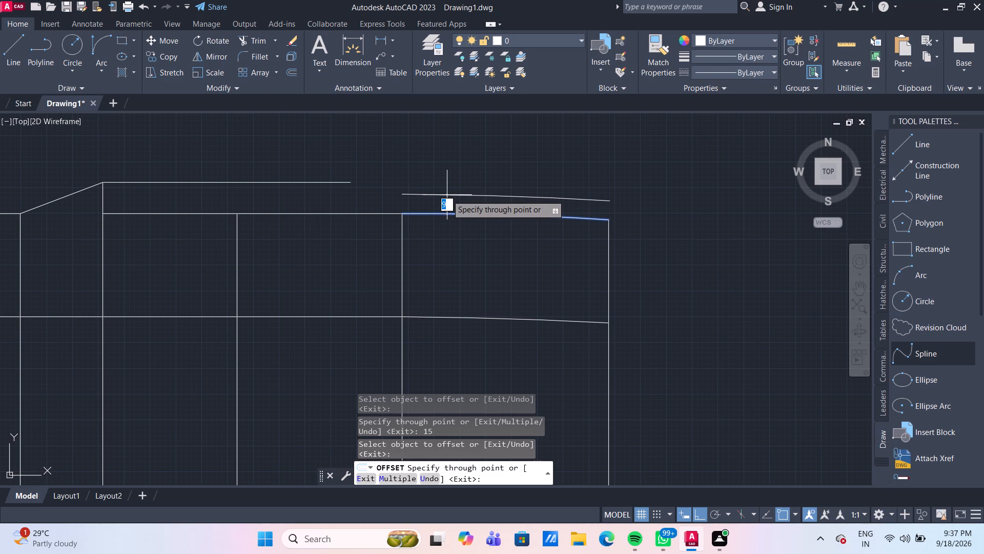
type("15")
key("Return")
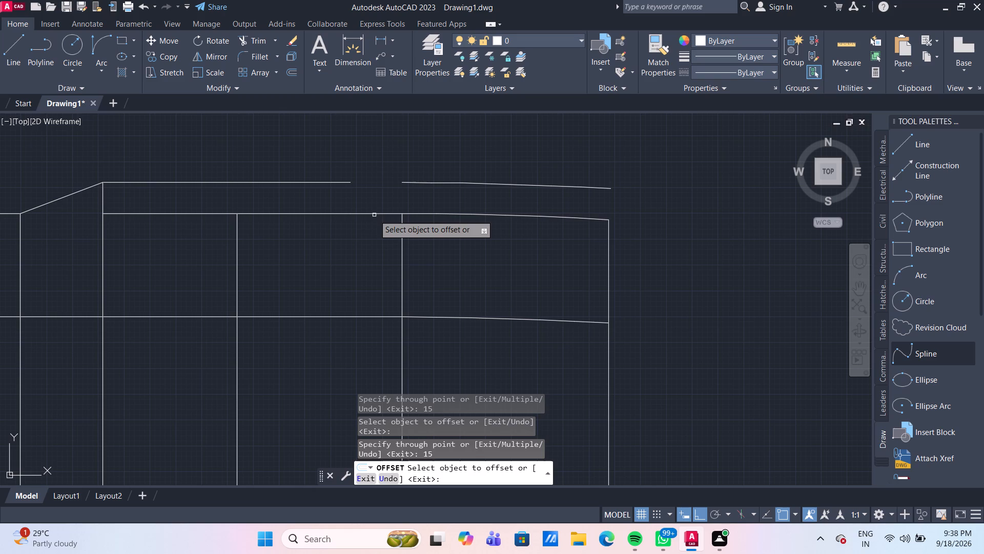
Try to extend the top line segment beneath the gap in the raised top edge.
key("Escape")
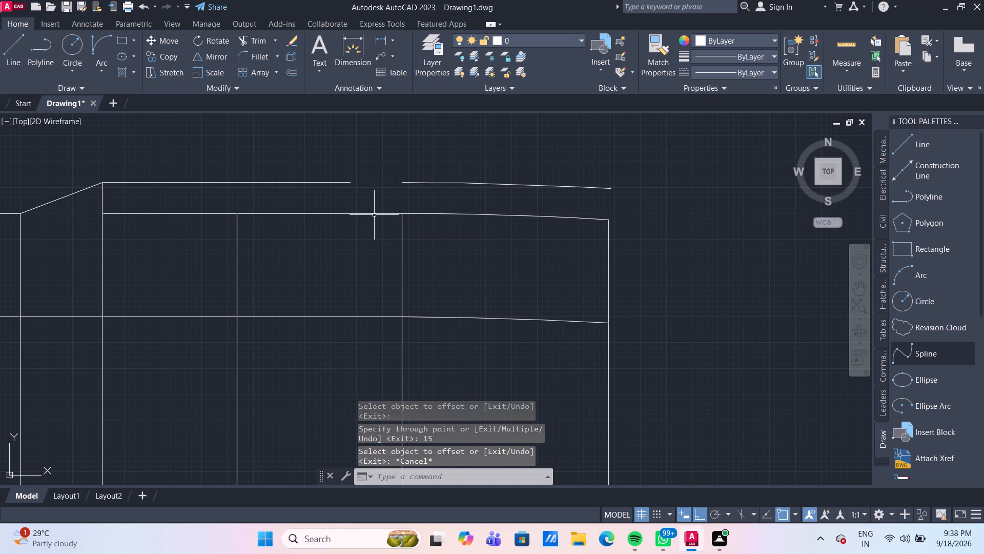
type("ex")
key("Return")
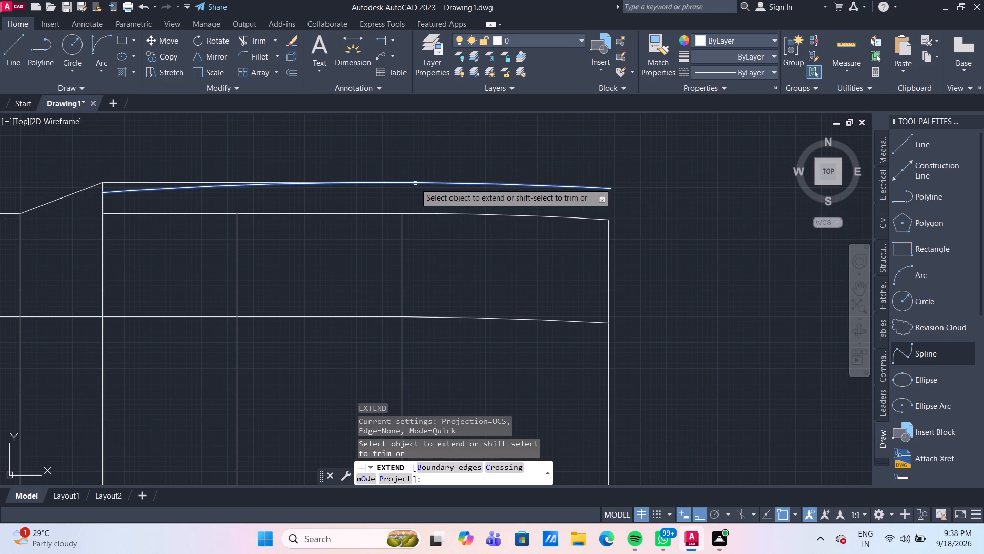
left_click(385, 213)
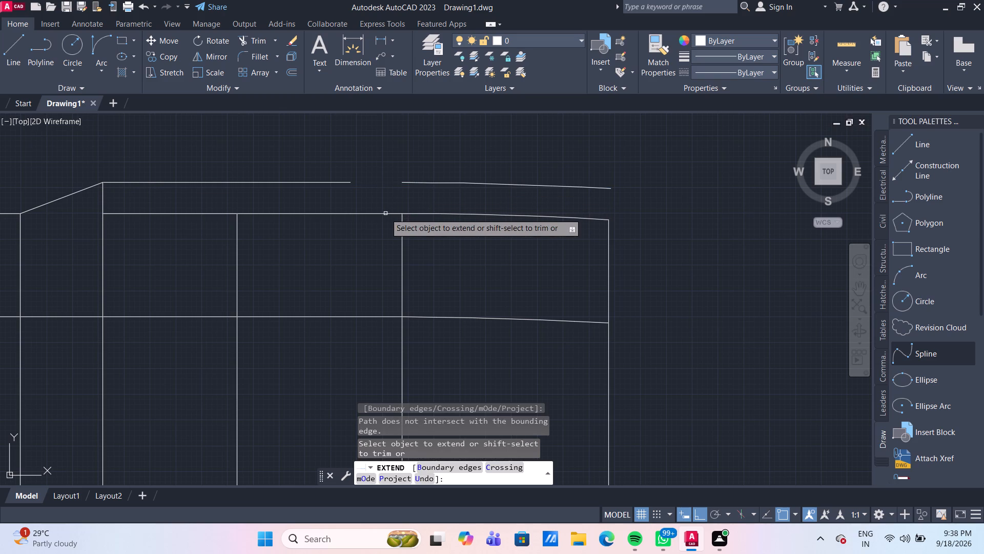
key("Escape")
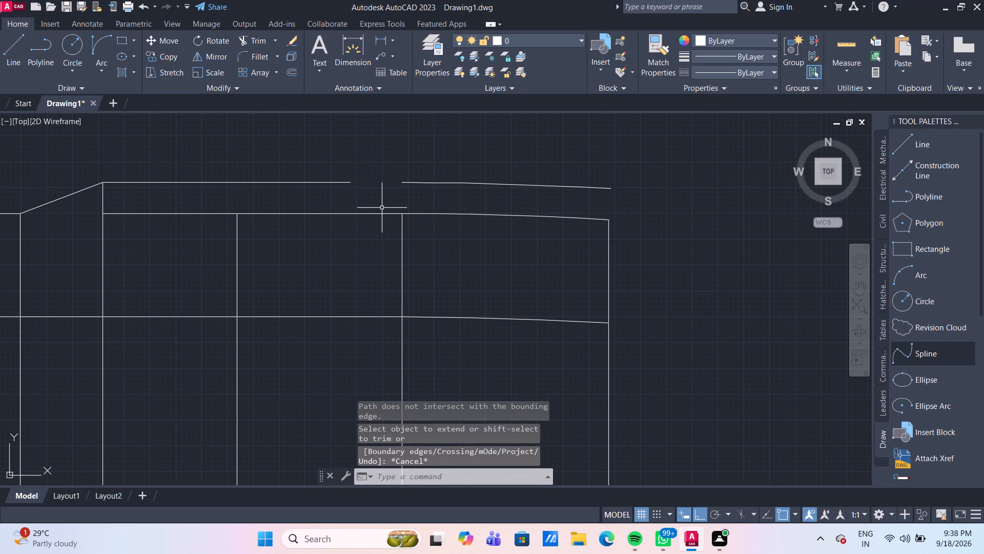
Offset the short top line segment beneath the gap in the raised edge upward by 15 mm.
key("o")
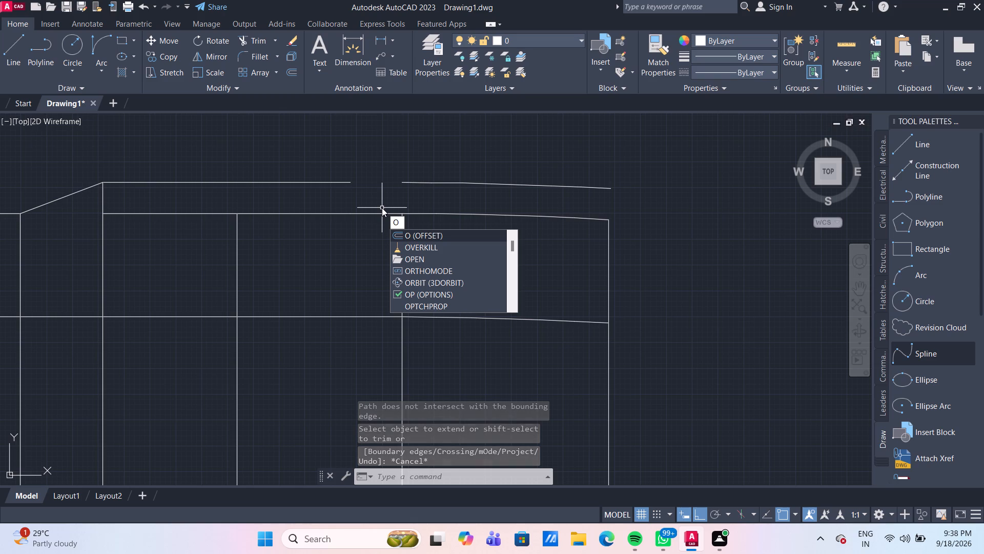
key("f")
key("Return")
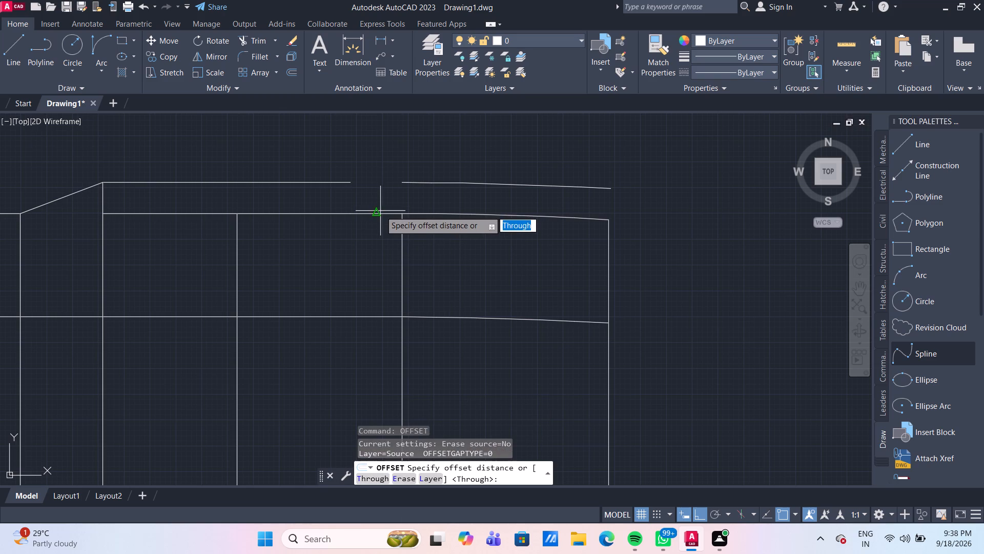
key("Return")
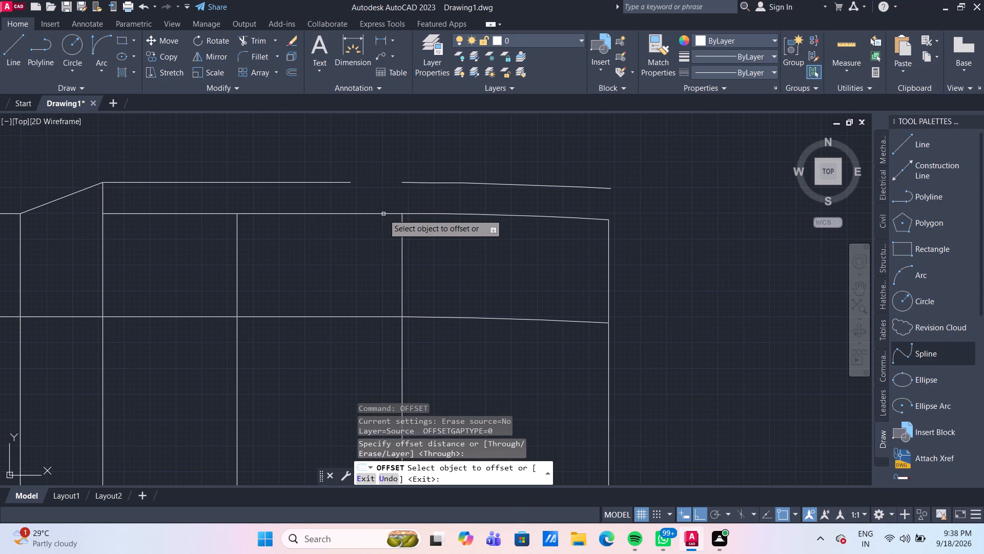
left_click(383, 214)
type("15")
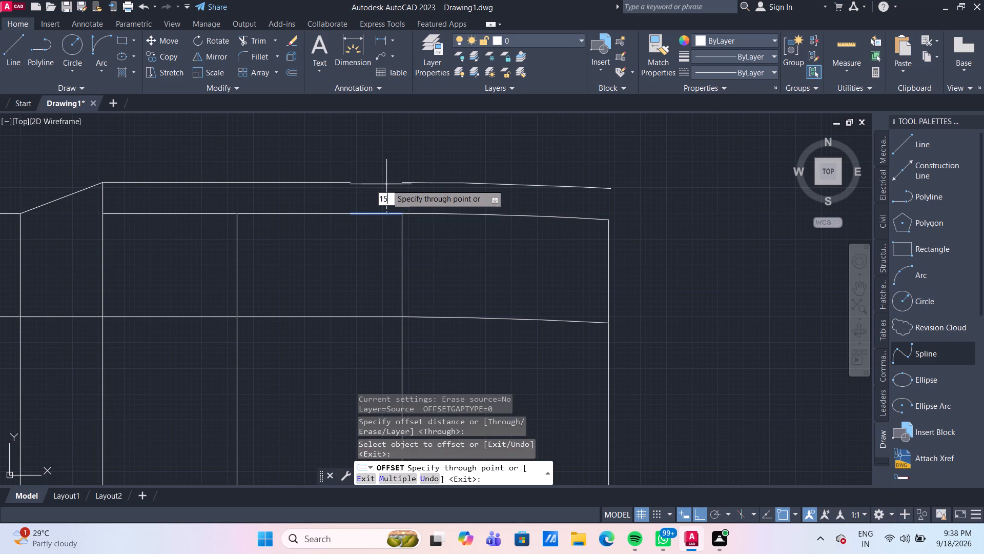
key("Return")
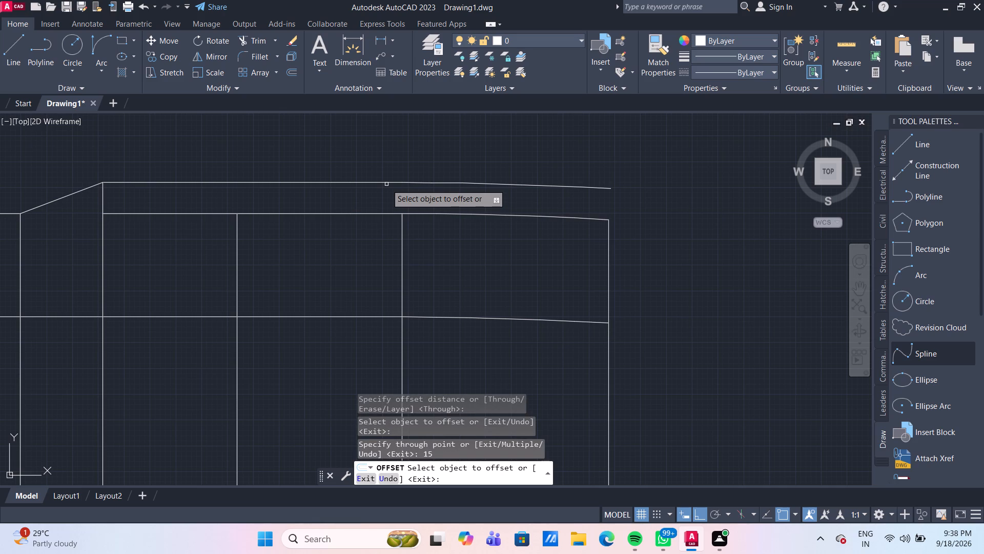
Offset the sloped top line downward by 15 mm.
scroll(386, 184, "down", 3)
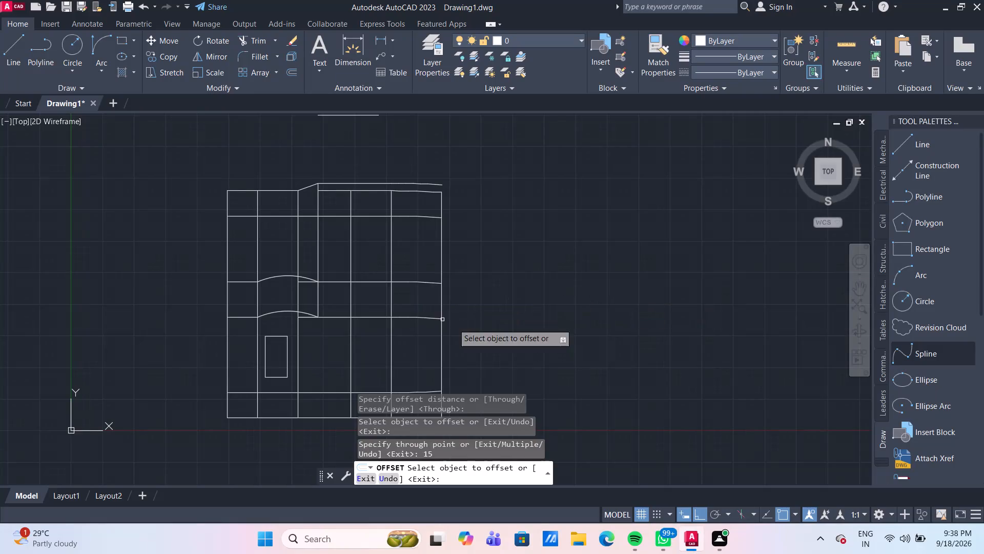
scroll(318, 234, "up", 2)
middle_click_drag(285, 149, 332, 198)
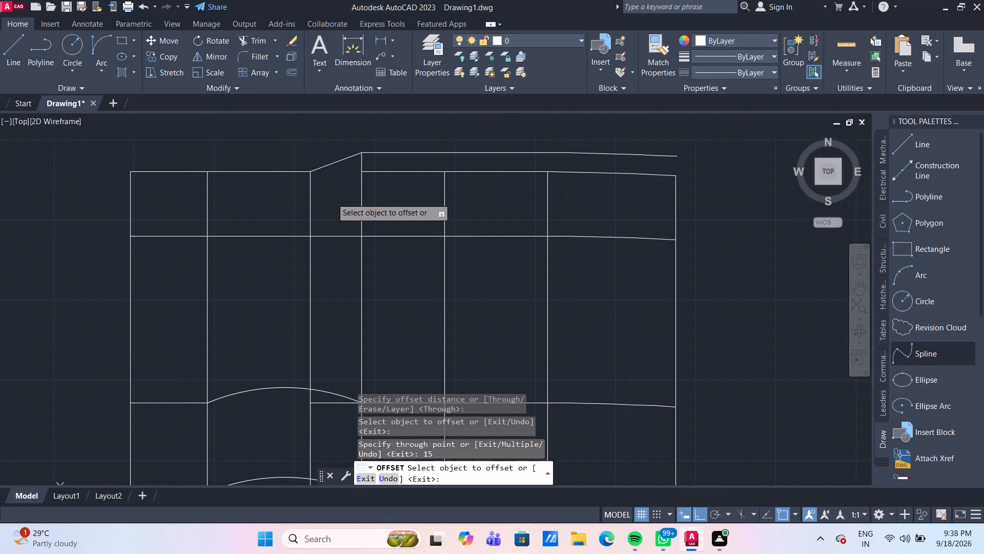
left_click(342, 161)
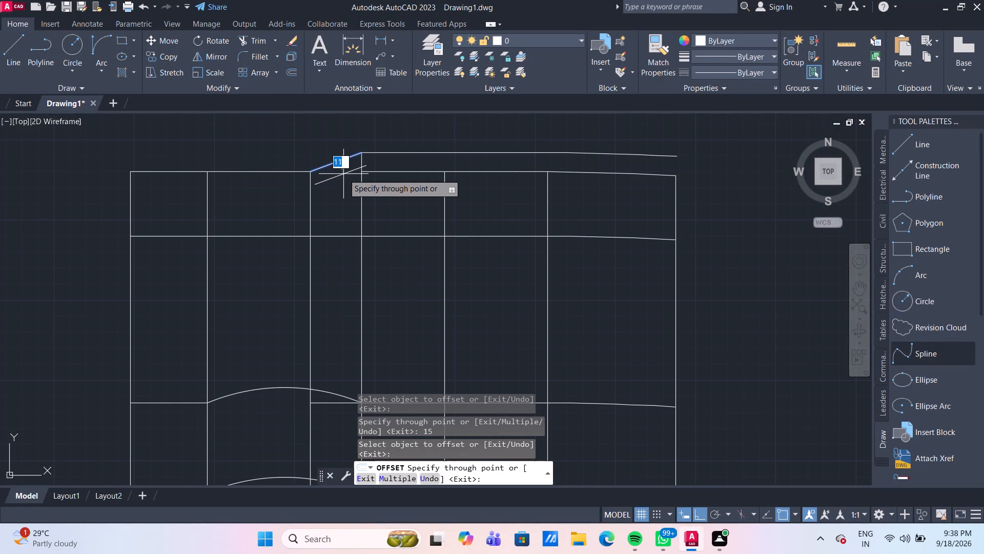
type("15")
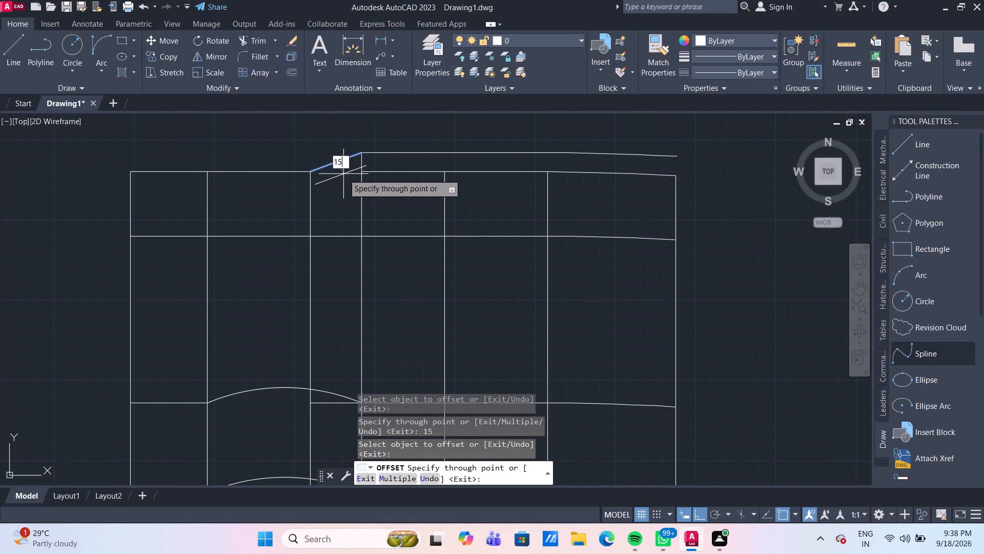
key("Return")
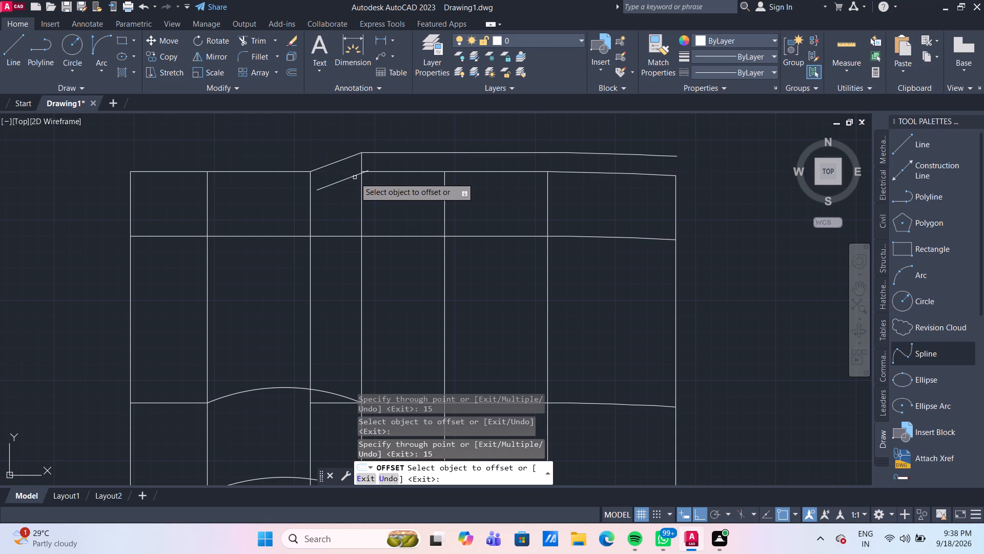
Offset the straight top line left of the slope downward by 15 mm.
scroll(355, 181, "up", 1)
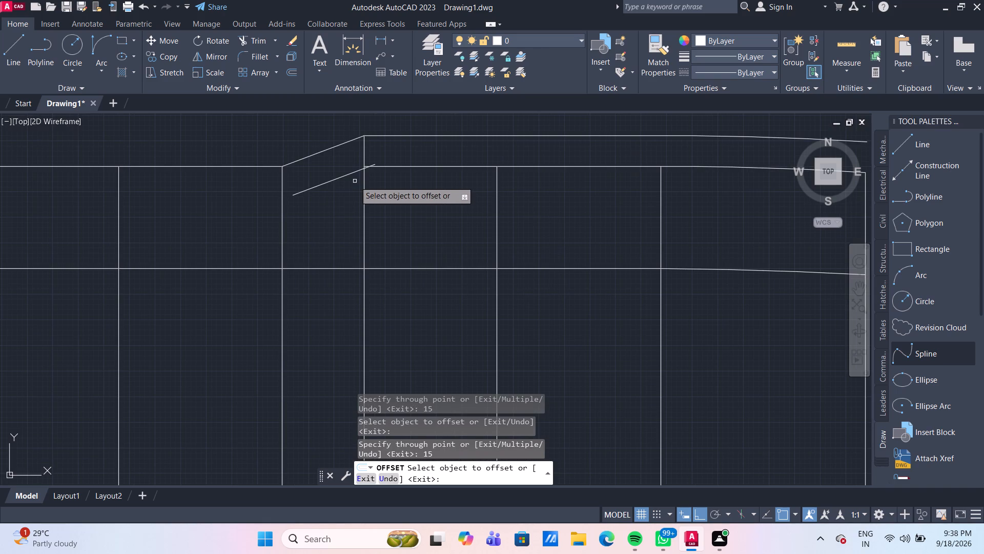
scroll(267, 170, "down", 1)
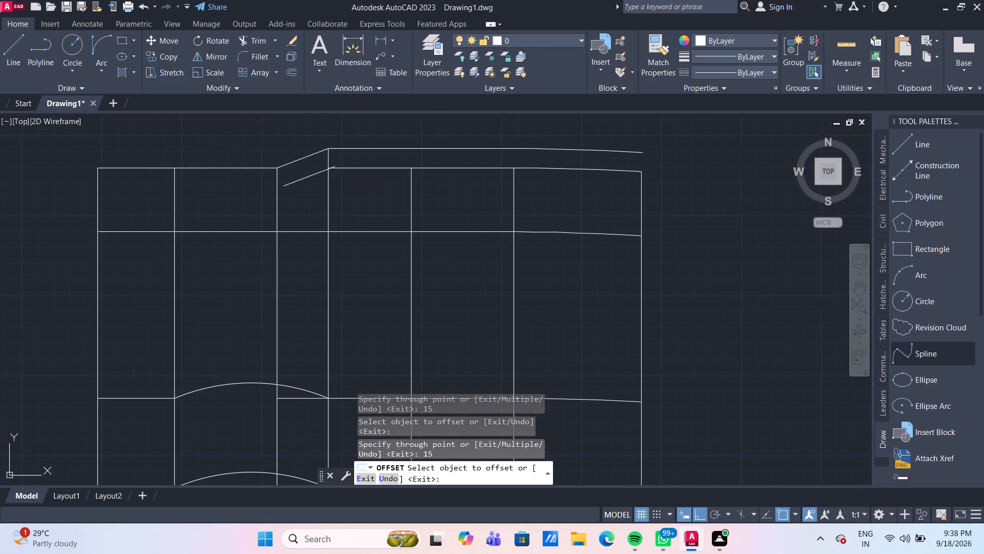
left_click(248, 168)
key("1")
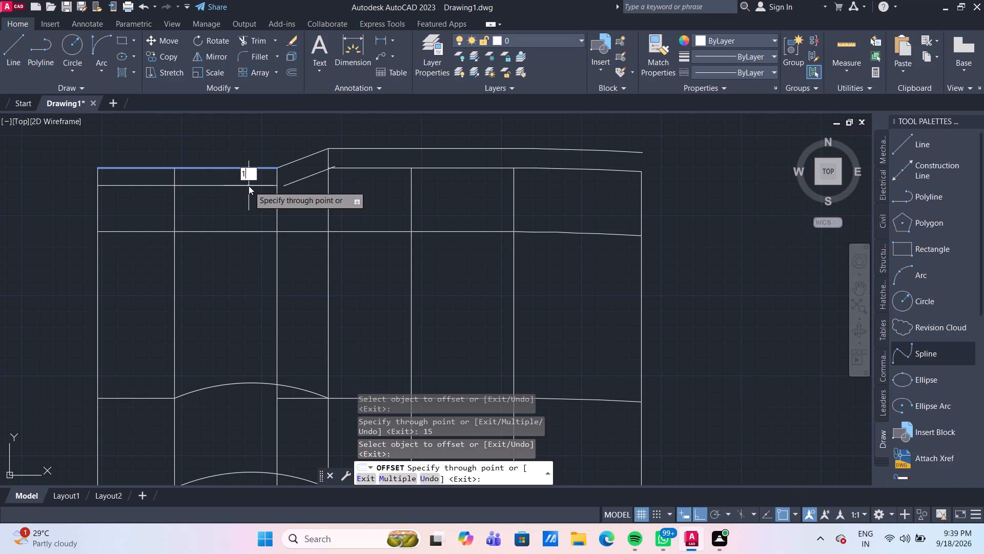
key("5")
key("Return")
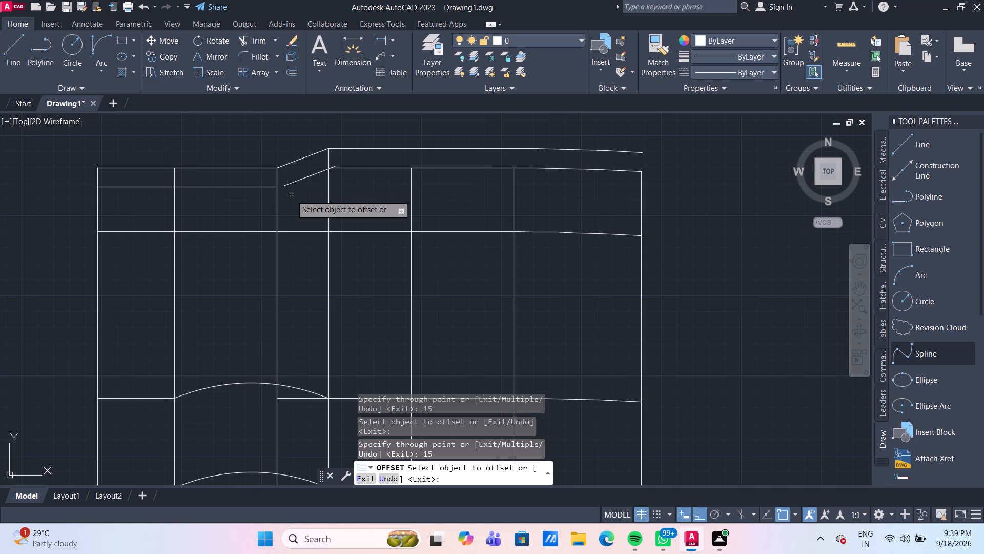
key("Escape")
Move the offset sloped line so its lower end meets the right end of the left offset line.
left_click(300, 181)
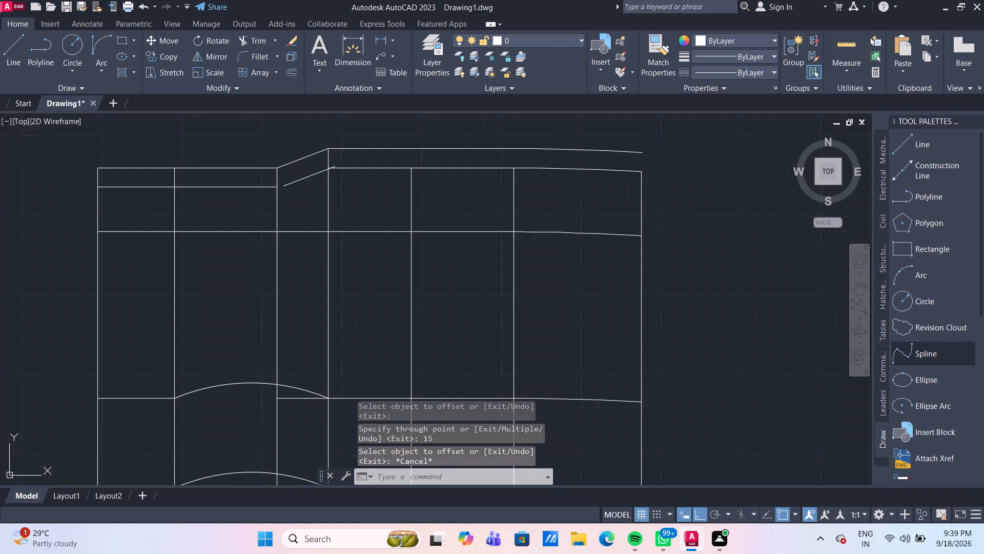
key("m")
key("Return")
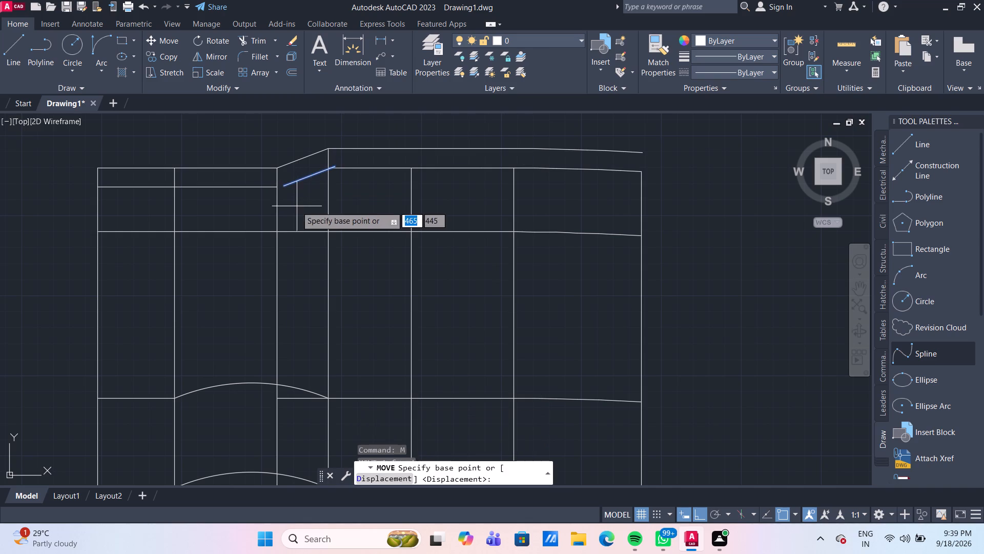
scroll(292, 200, "up", 2)
left_click(268, 165)
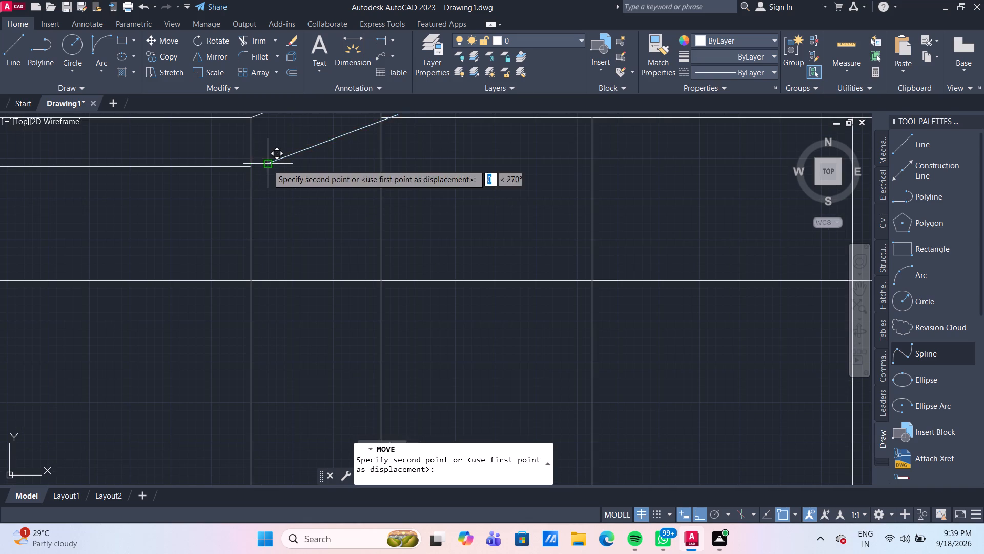
left_click(251, 170)
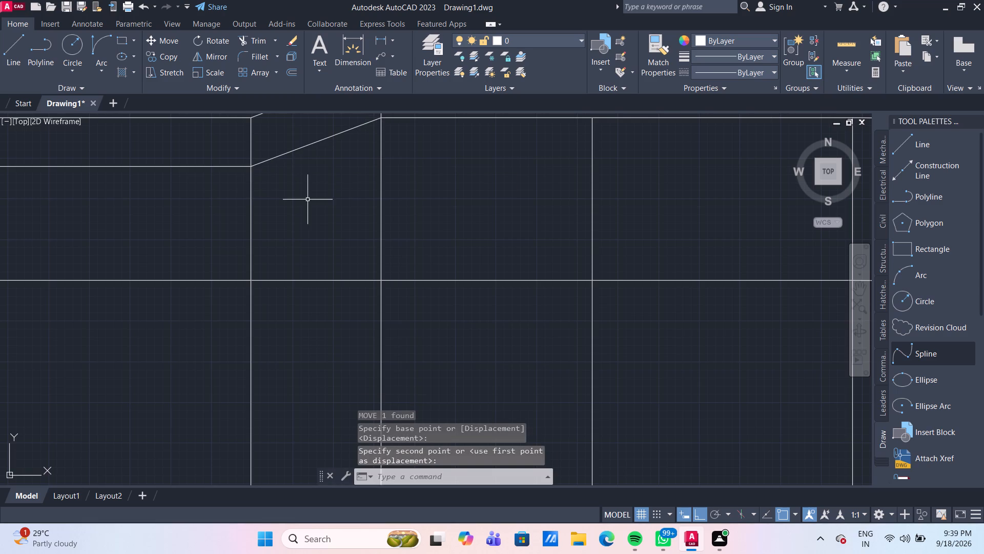
Inspect the joints of the moved sloped line and the doubled top edge of the grid.
scroll(327, 205, "down", 2)
scroll(354, 188, "up", 3)
middle_click_drag(356, 179, 362, 223)
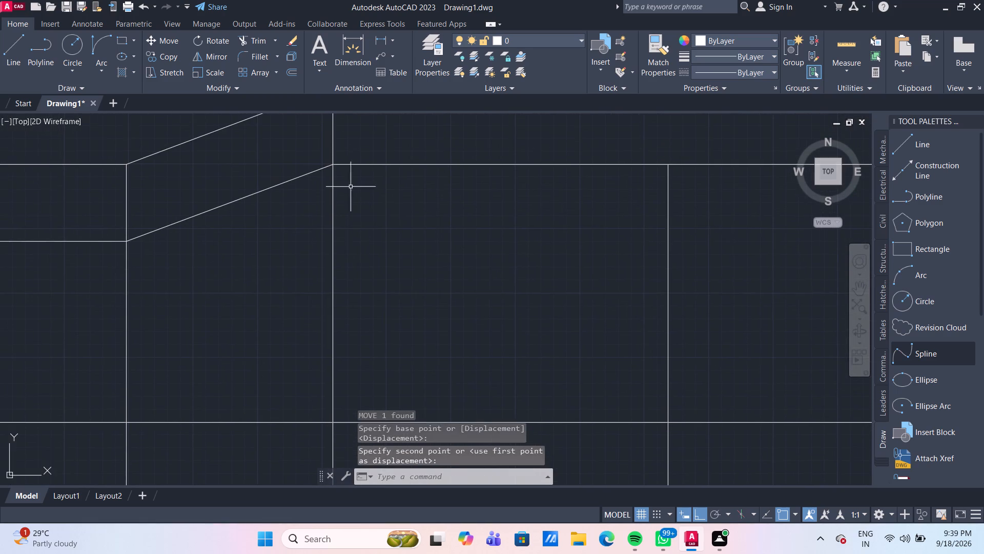
scroll(341, 162, "up", 3)
scroll(340, 162, "down", 7)
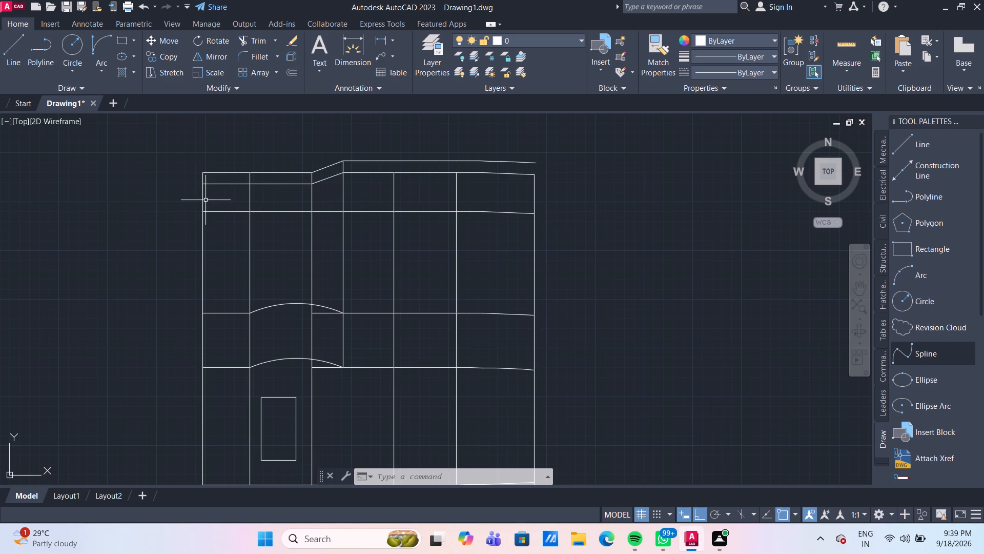
scroll(178, 194, "up", 1)
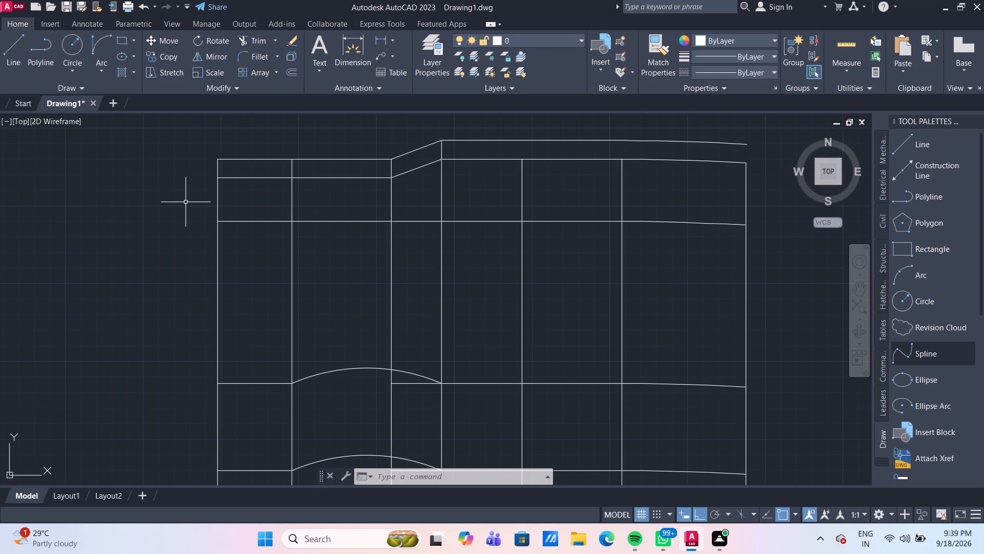
scroll(186, 205, "down", 1)
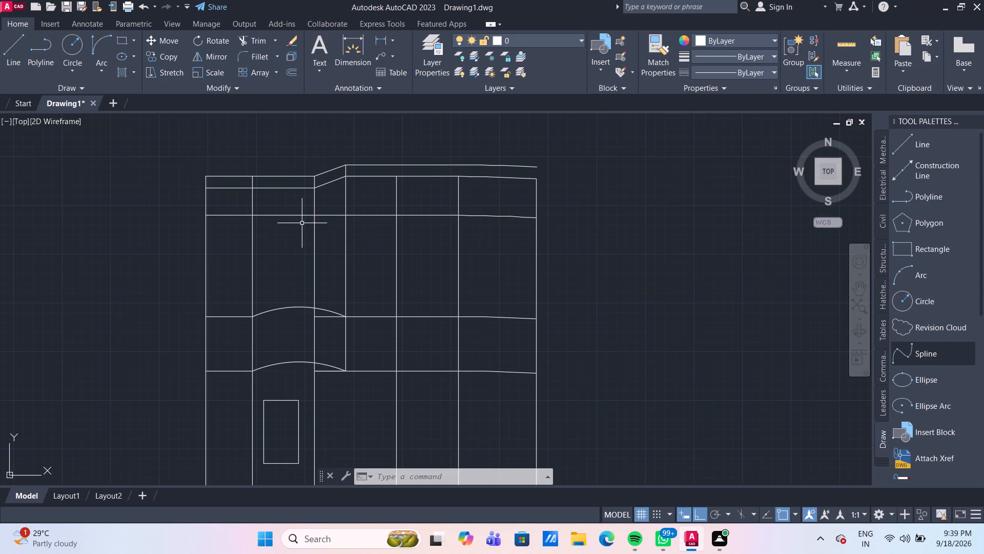
scroll(302, 223, "up", 1)
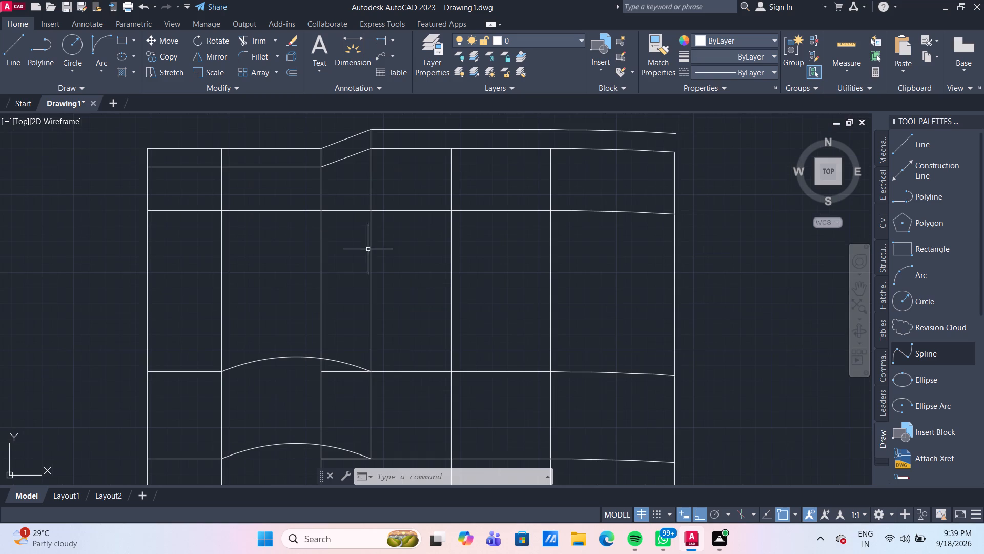
scroll(370, 250, "down", 1)
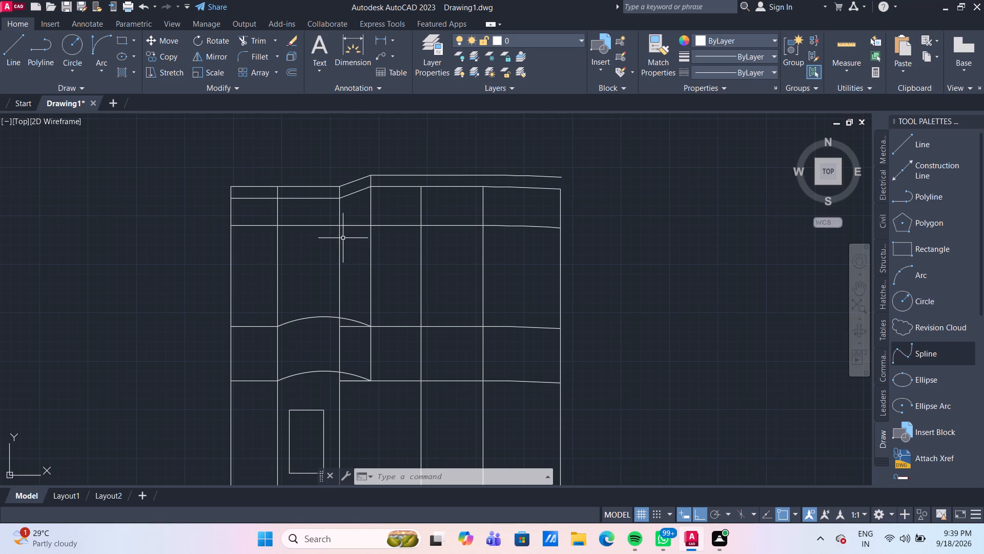
scroll(343, 237, "up", 1)
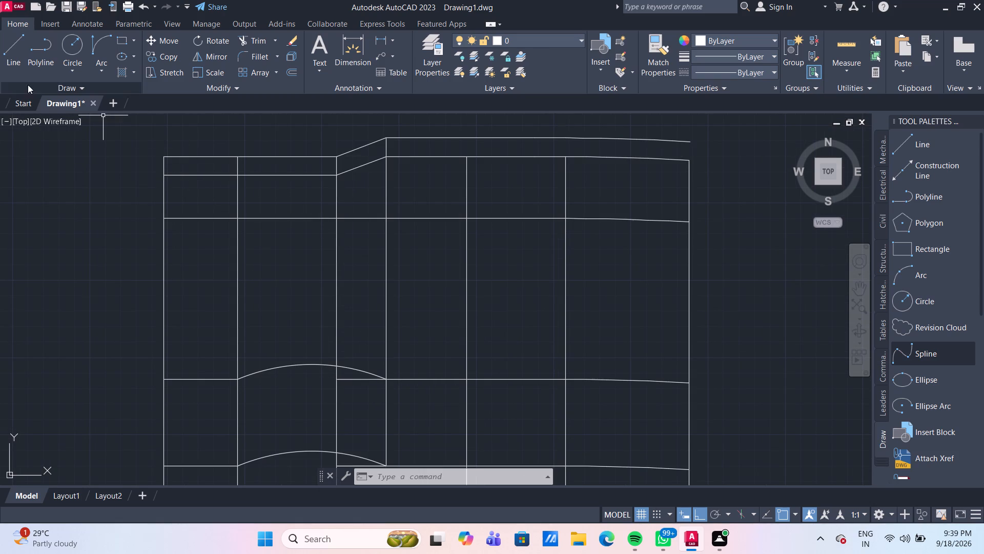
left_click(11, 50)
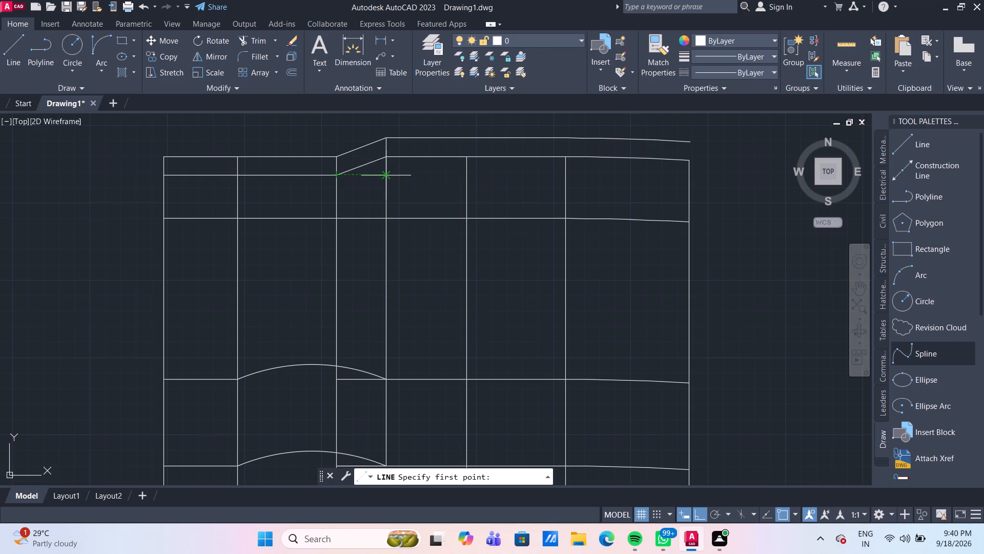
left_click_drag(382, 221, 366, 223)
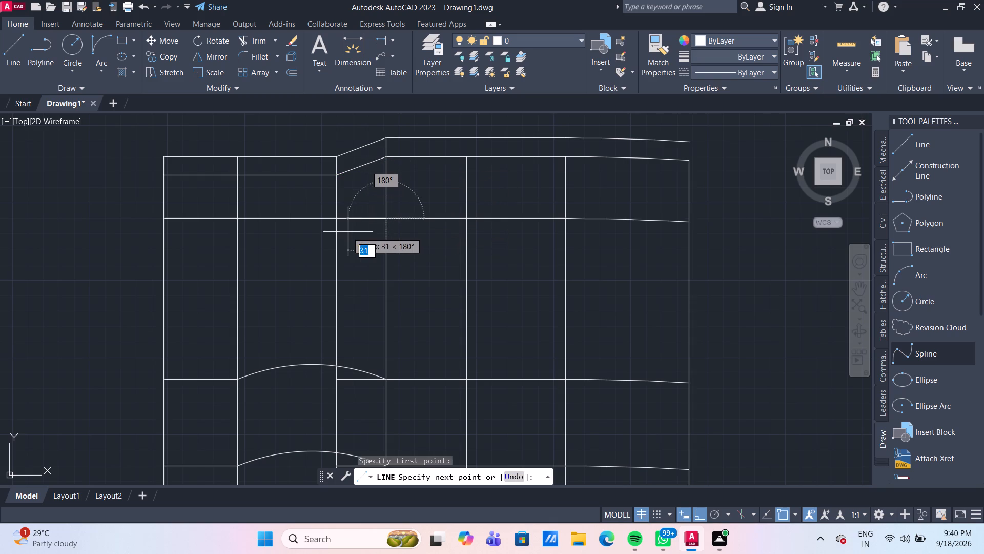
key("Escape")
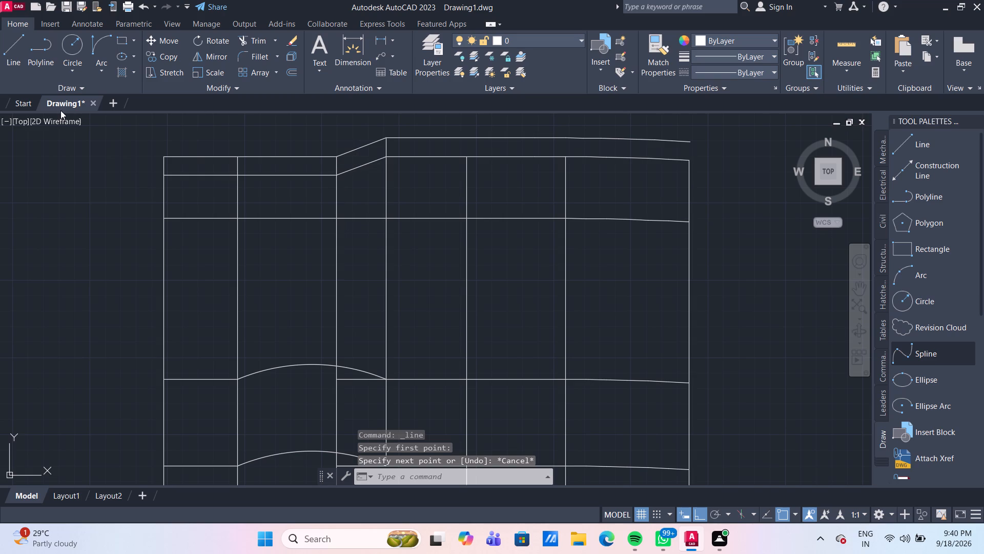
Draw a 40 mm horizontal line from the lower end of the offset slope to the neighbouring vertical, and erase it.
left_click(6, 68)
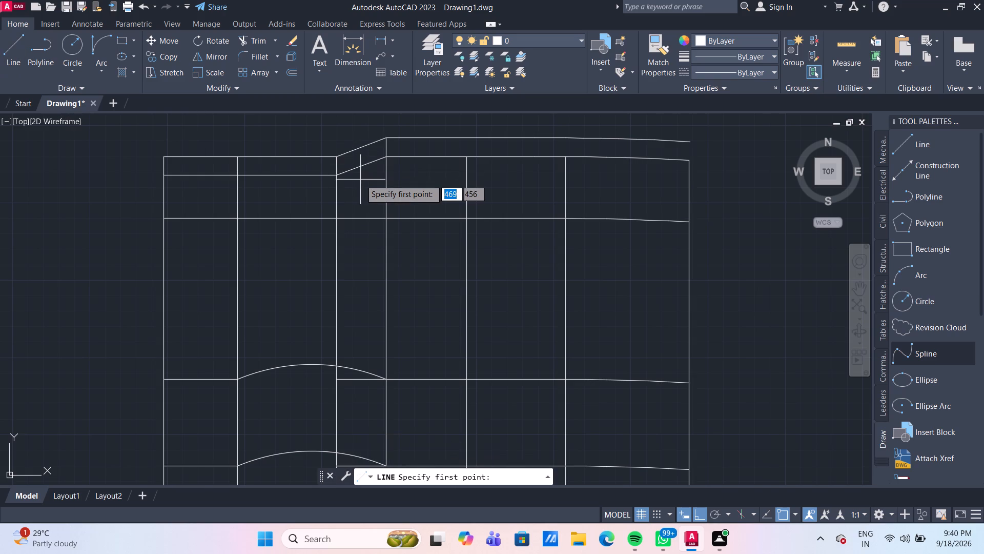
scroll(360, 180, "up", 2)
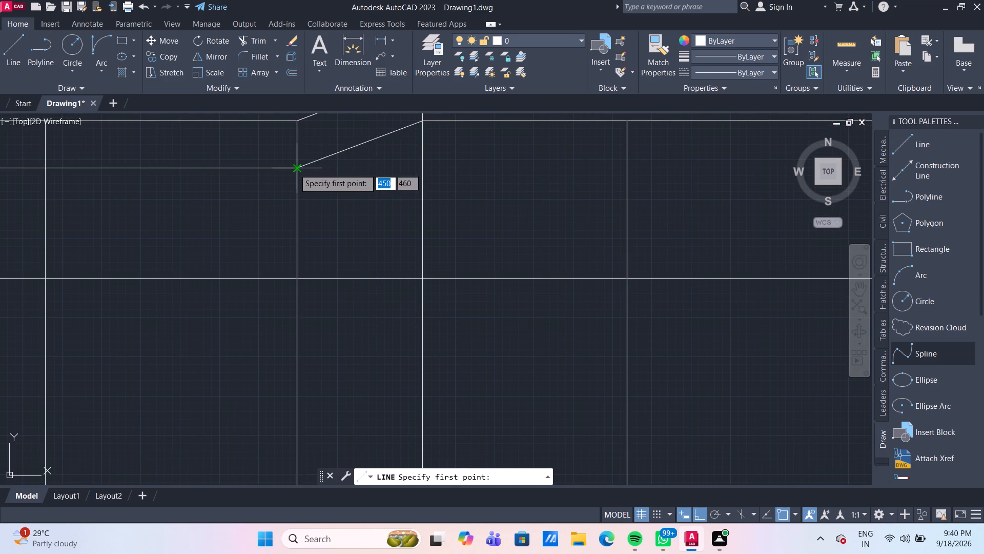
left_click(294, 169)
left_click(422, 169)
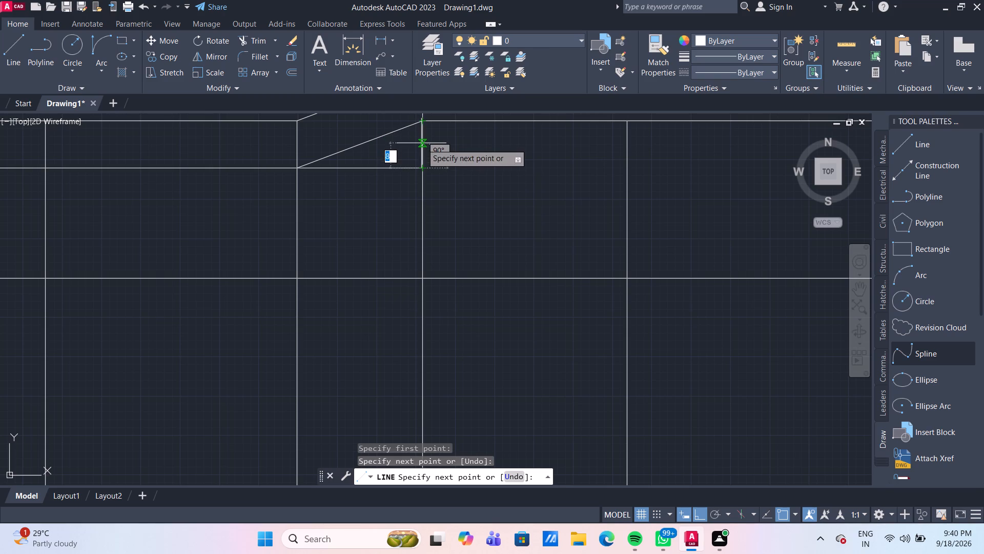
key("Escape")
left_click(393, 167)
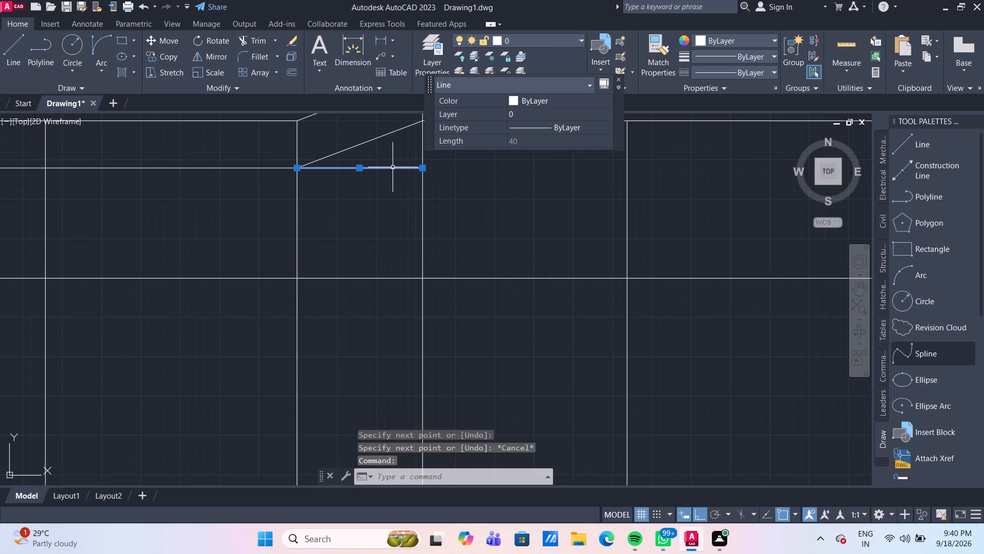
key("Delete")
Draw a line 8 mm down the vertical from the second horizontal, continuing sloped up to that horizontal's crossing with the next vertical.
scroll(435, 193, "down", 2)
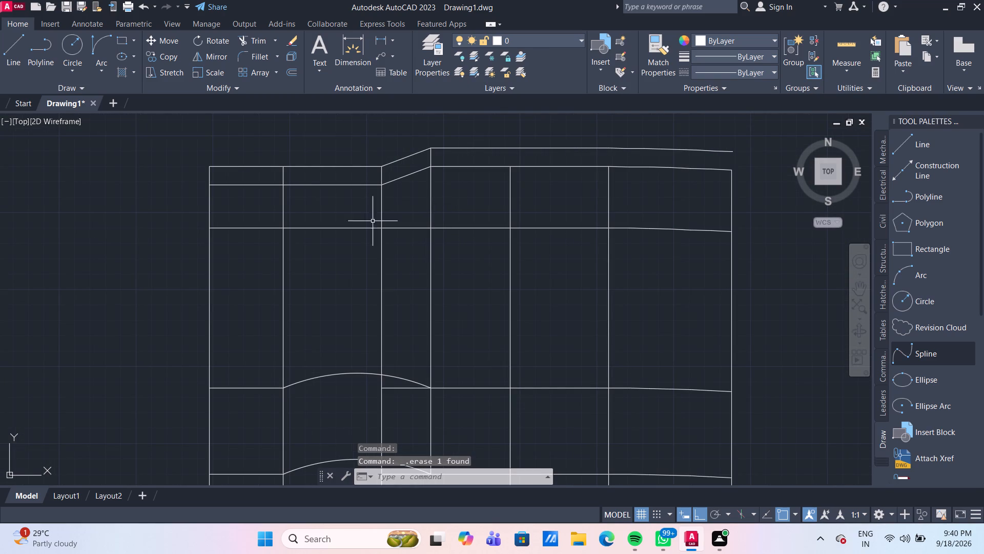
scroll(386, 236, "up", 2)
scroll(351, 221, "down", 1)
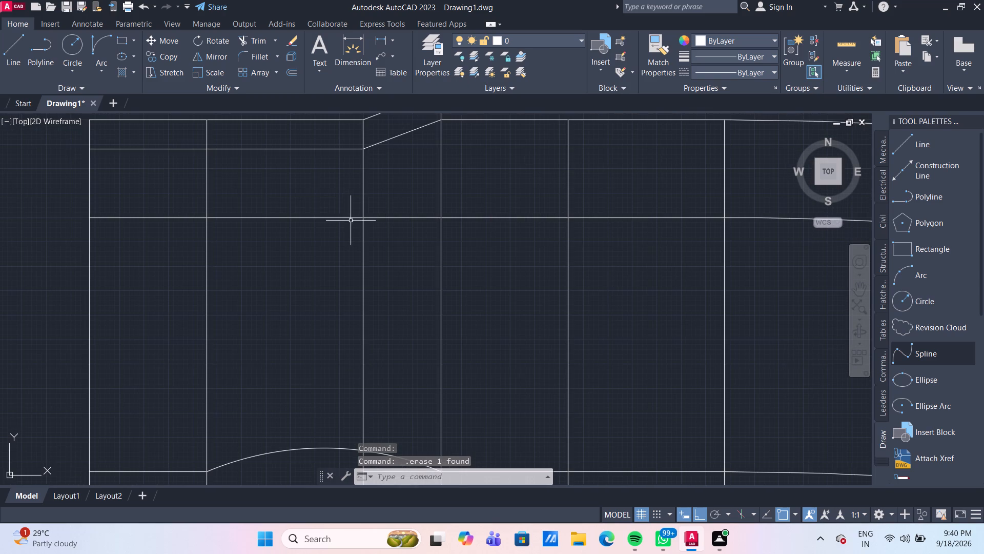
left_click(22, 54)
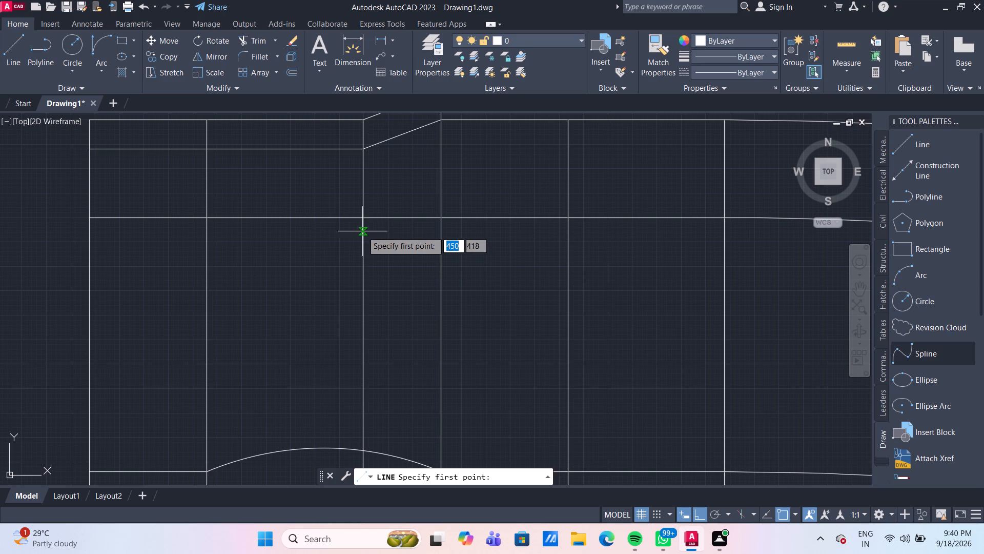
left_click(361, 219)
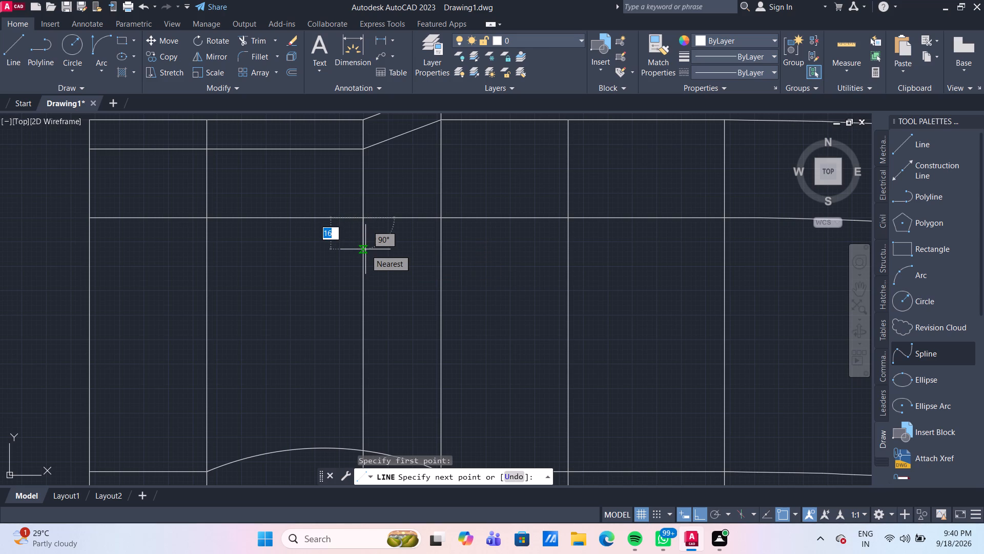
key("8")
key("Return")
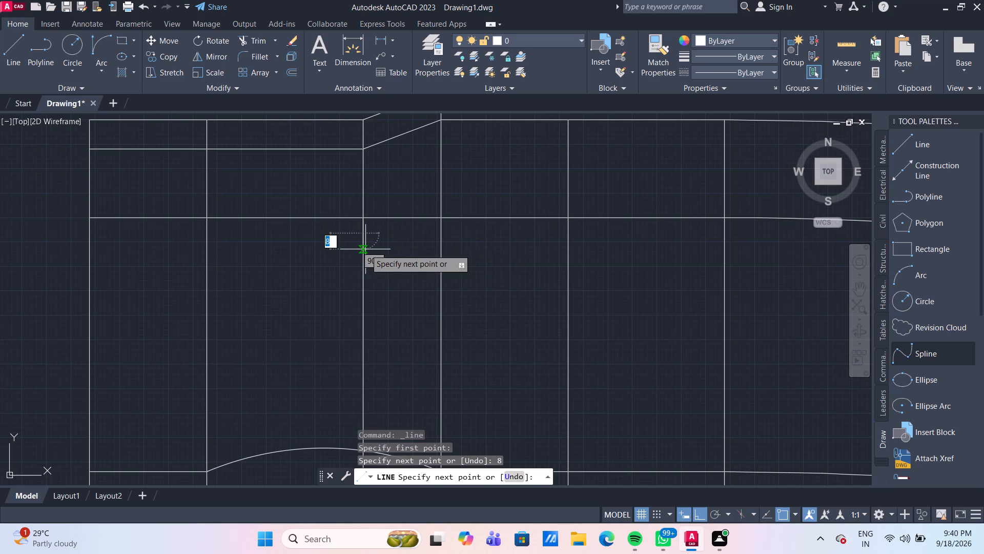
left_click(443, 214)
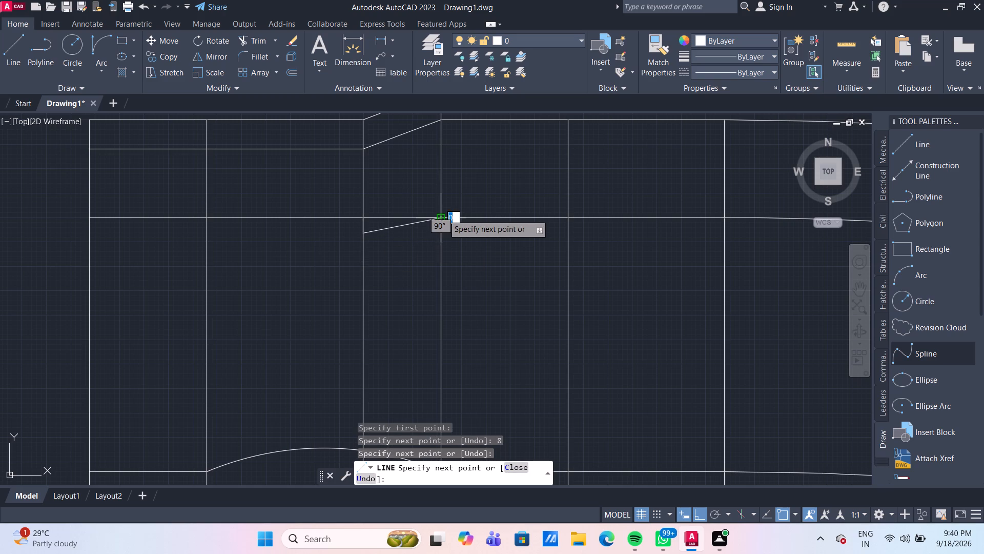
key("Escape")
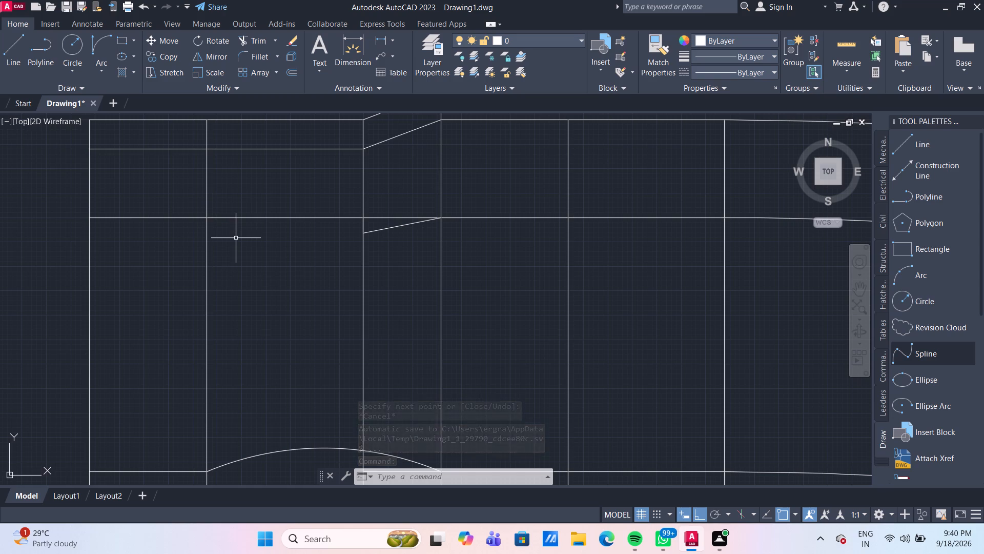
Trim the horizontal segment above the new slope and the inner left vertical's piece between the doubled top lines.
scroll(236, 238, "down", 1)
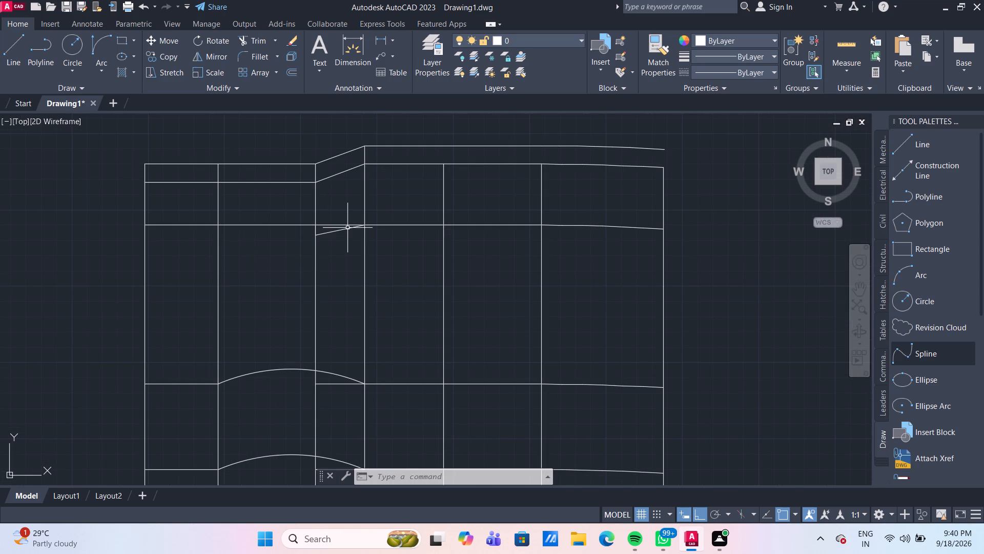
type("tr")
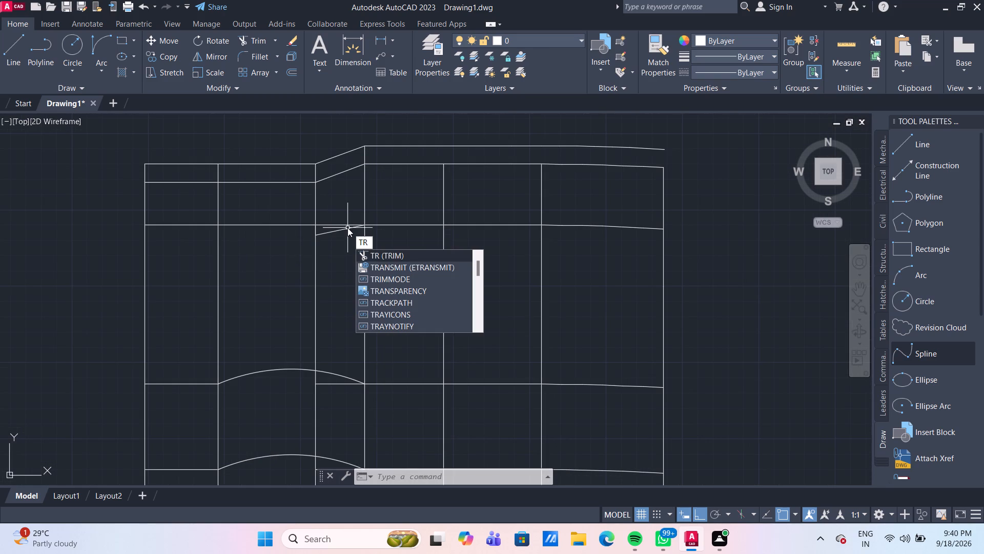
key("Return")
left_click(335, 225)
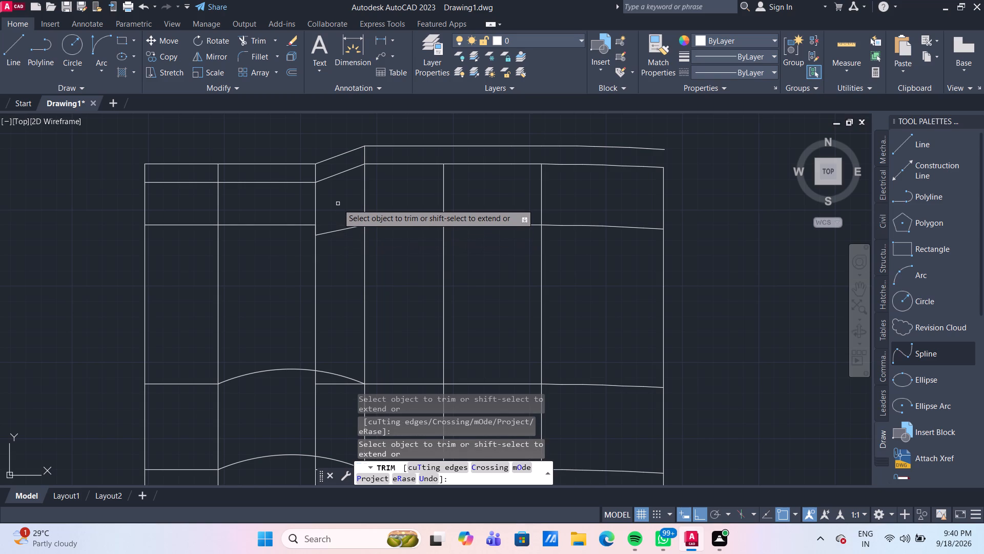
left_click(218, 173)
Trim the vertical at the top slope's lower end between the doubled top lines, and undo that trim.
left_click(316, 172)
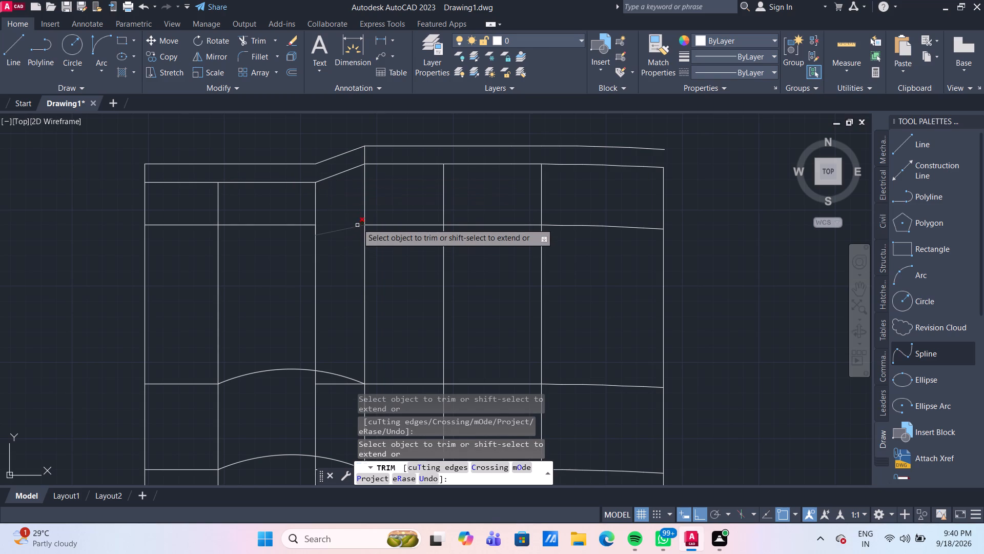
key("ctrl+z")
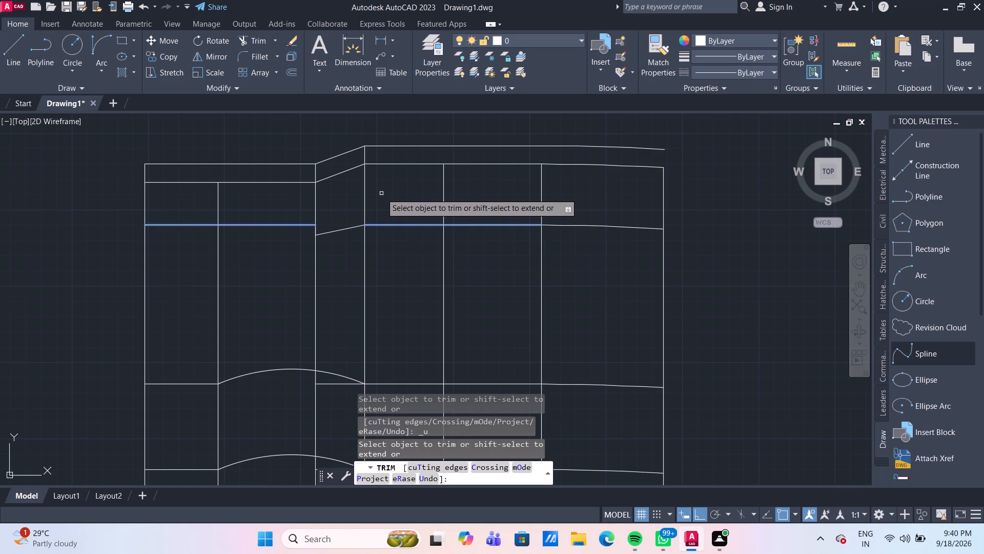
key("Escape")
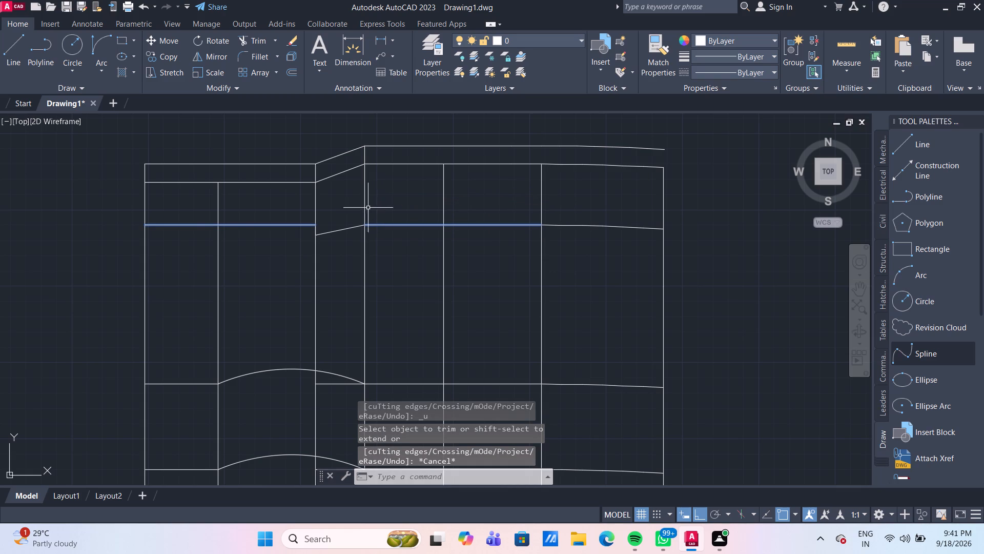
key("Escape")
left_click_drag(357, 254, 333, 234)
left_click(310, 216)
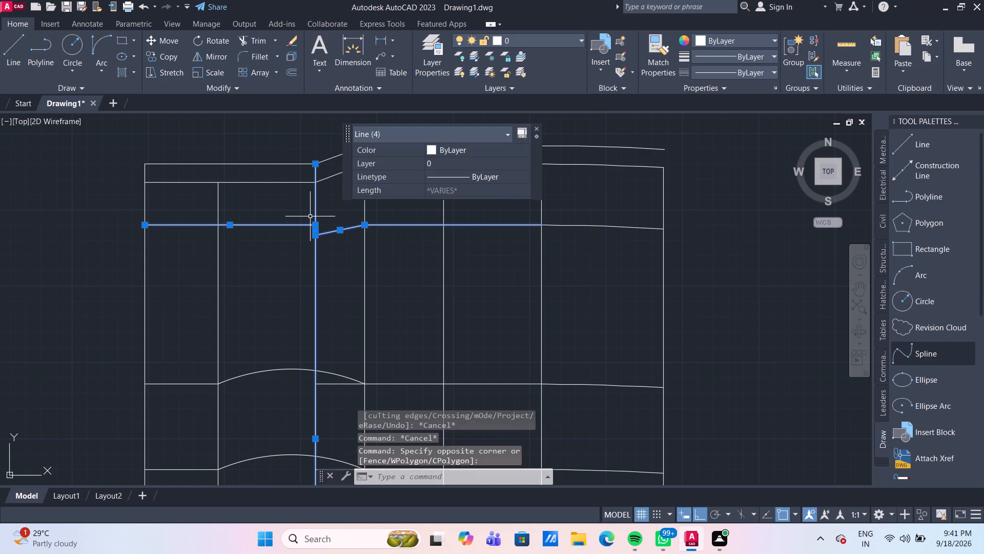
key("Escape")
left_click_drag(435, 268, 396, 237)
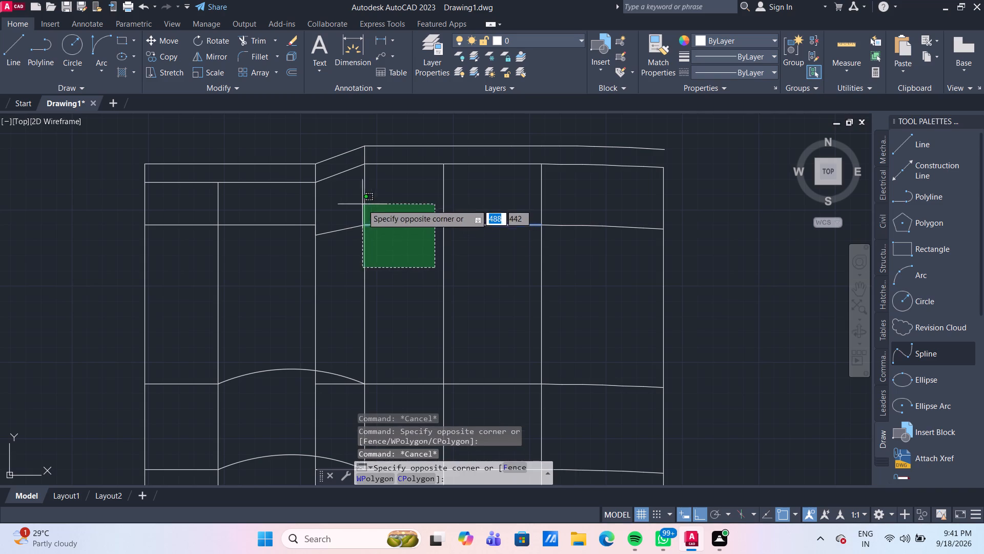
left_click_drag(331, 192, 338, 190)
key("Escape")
Move the horizontal line left of the new slope down so its right end meets the slope's lower end.
scroll(347, 226, "up", 1)
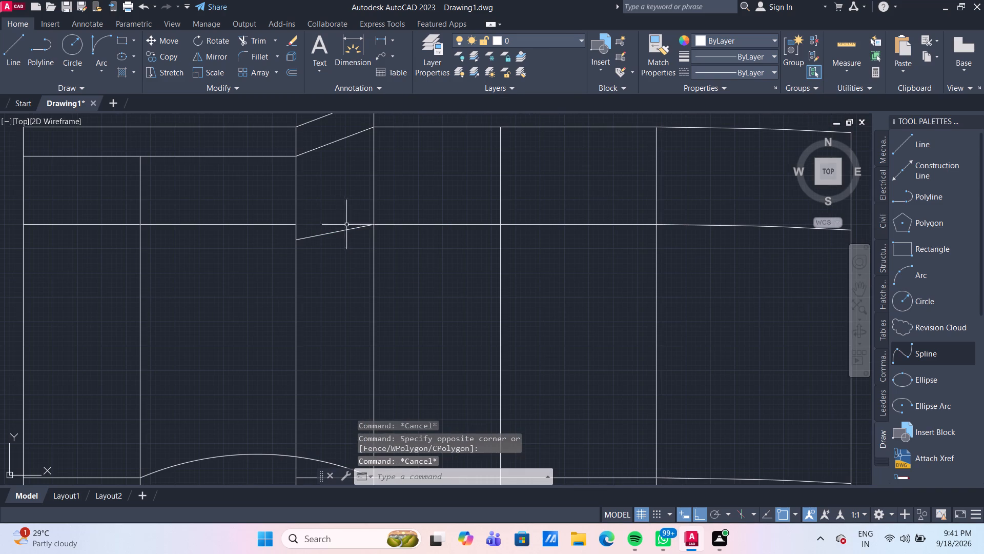
left_click(255, 225)
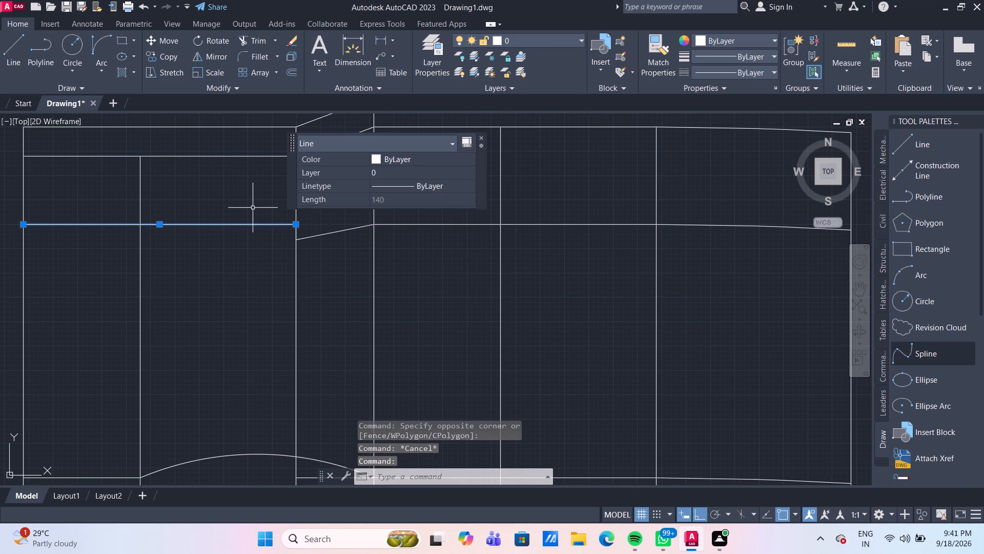
key("m")
key("Return")
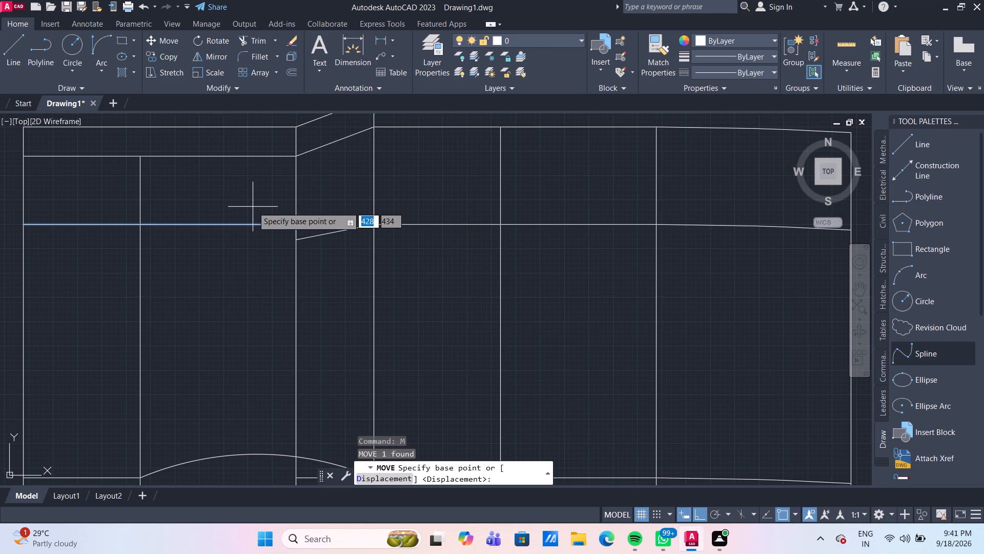
left_click(296, 224)
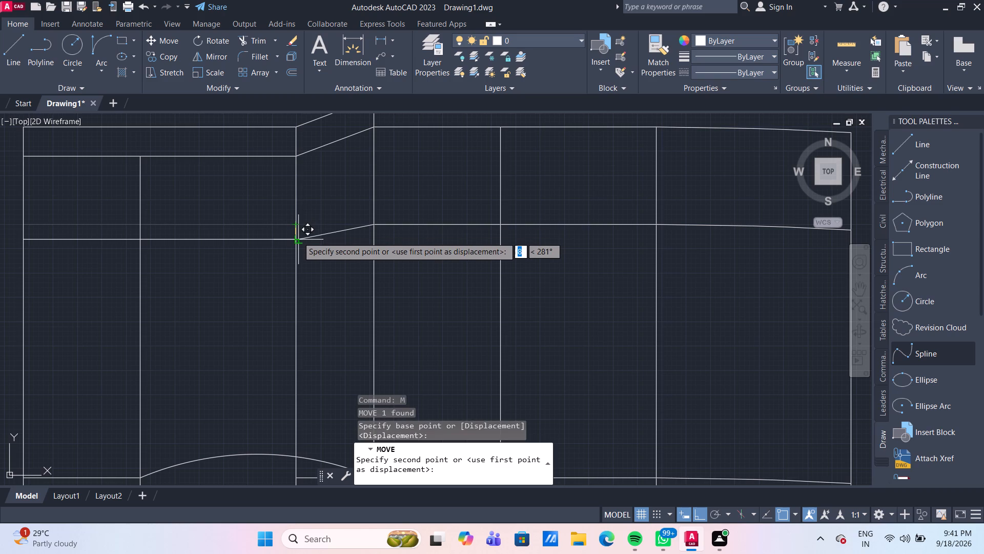
left_click(297, 239)
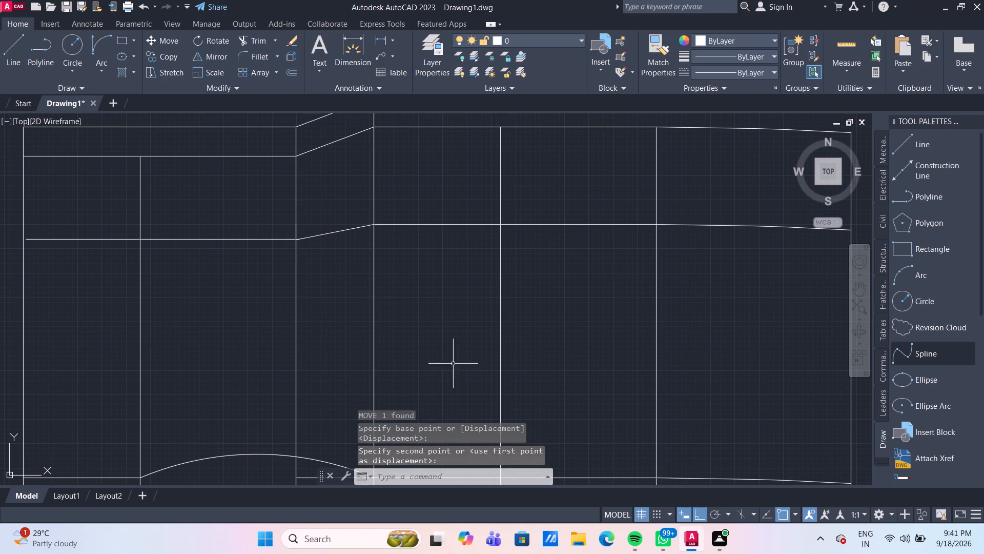
Stretch the new sloped line's lower end to the intersection of the moved horizontal and the vertical.
scroll(273, 239, "up", 2)
scroll(377, 257, "up", 2)
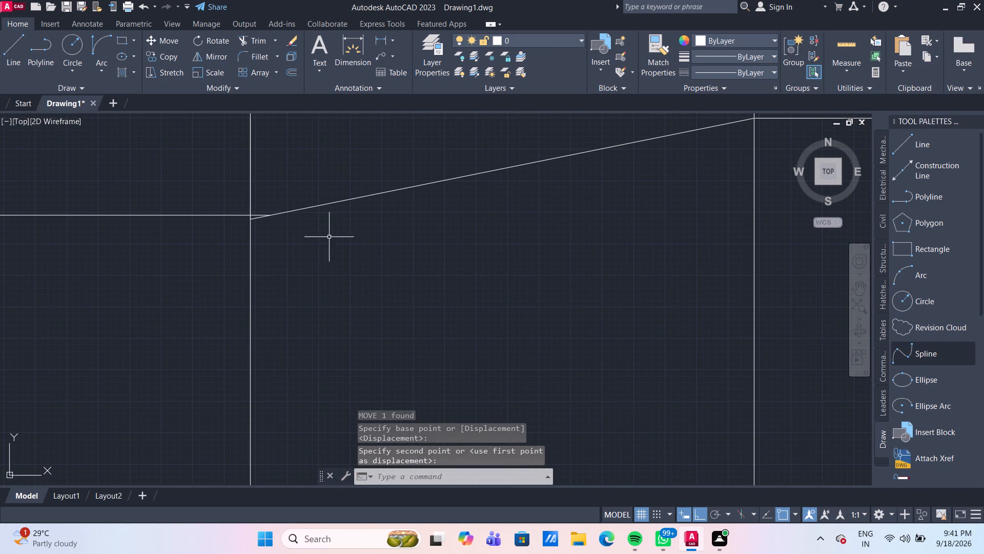
scroll(292, 230, "up", 1)
middle_click_drag(292, 230, 334, 282)
scroll(303, 258, "up", 3)
middle_click_drag(303, 258, 385, 266)
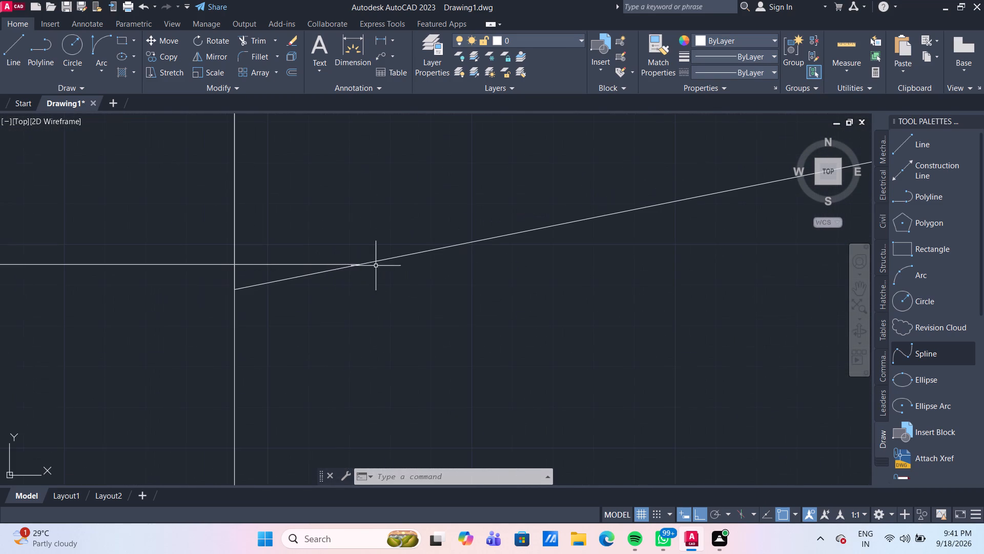
left_click(248, 287)
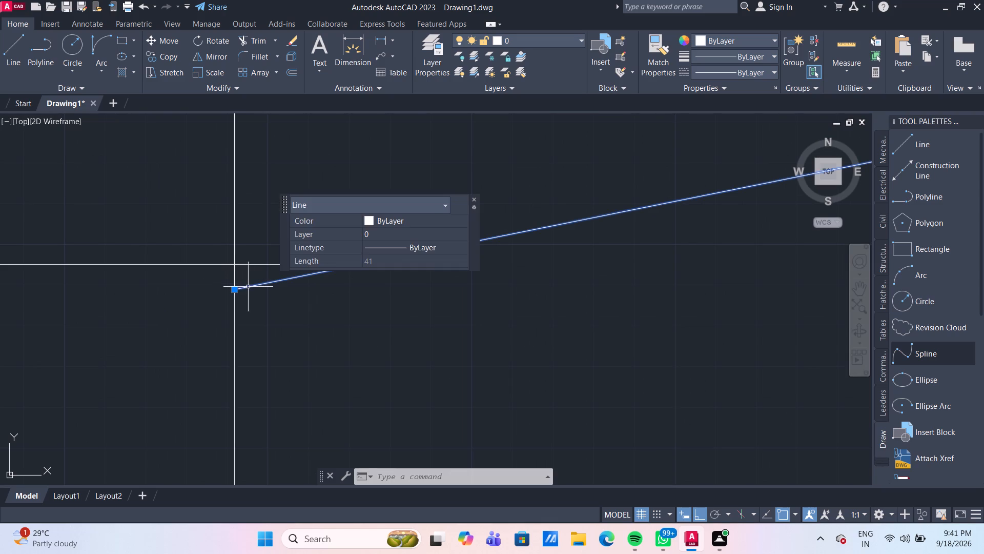
left_click(236, 293)
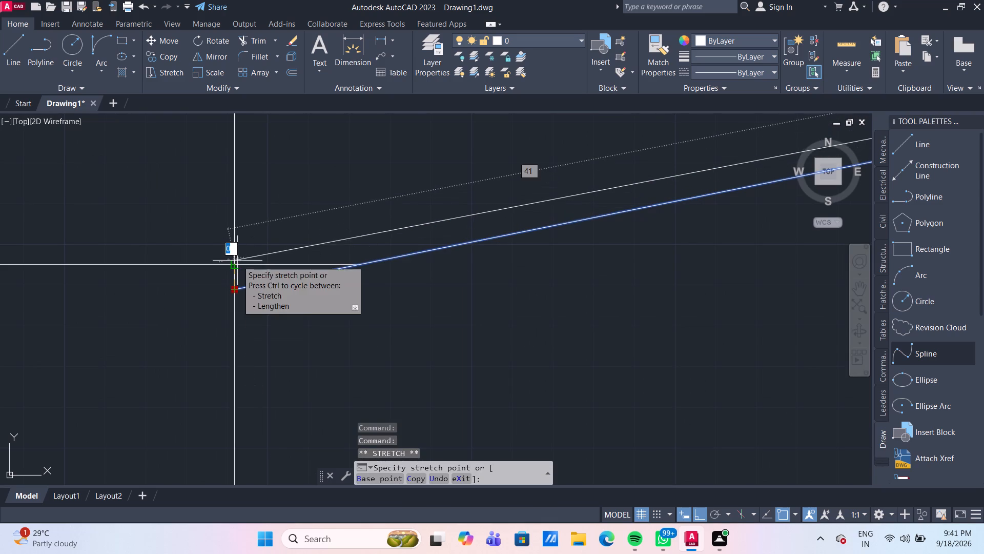
left_click(237, 265)
key("Escape")
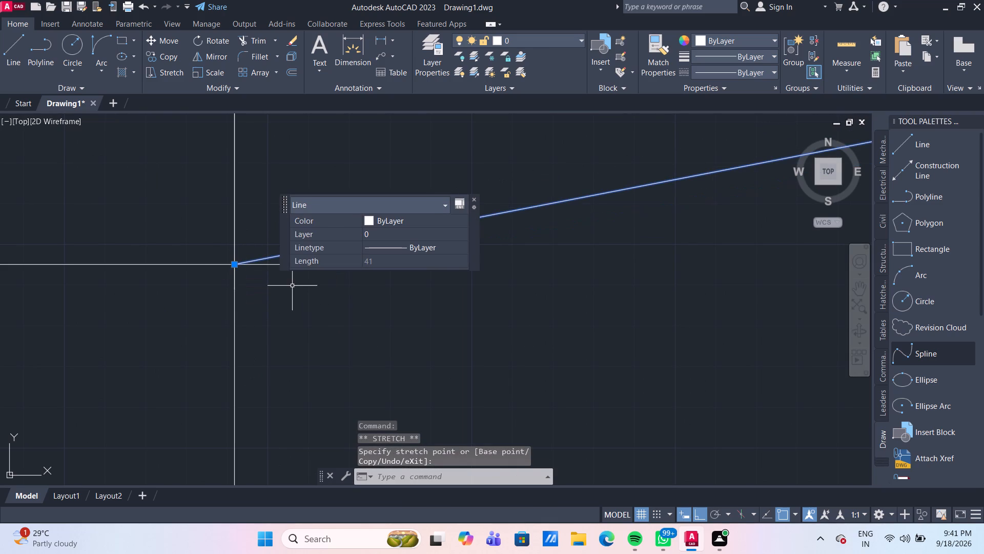
key("Escape")
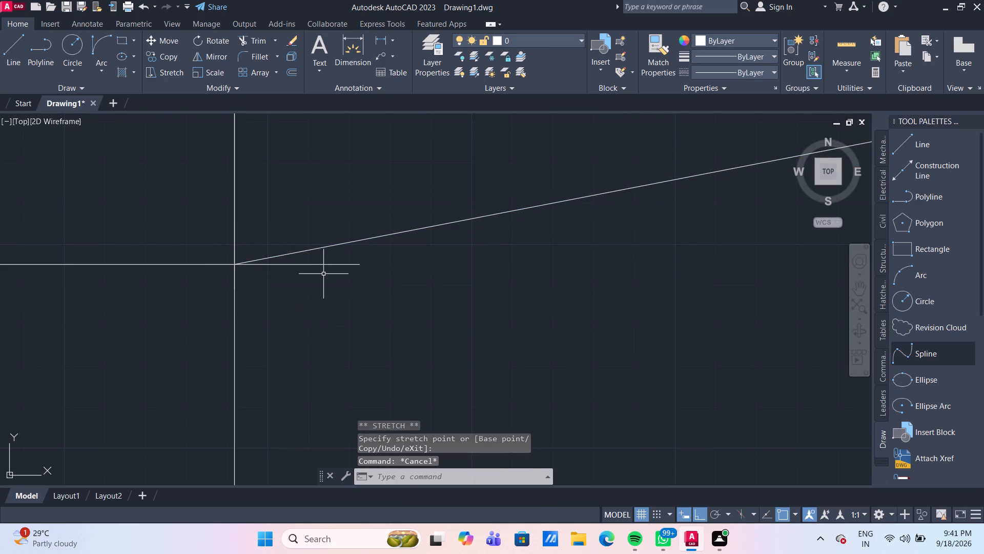
Trim the moved horizontal line's overhang past the vertical beneath the slope.
type("tr")
key("Return")
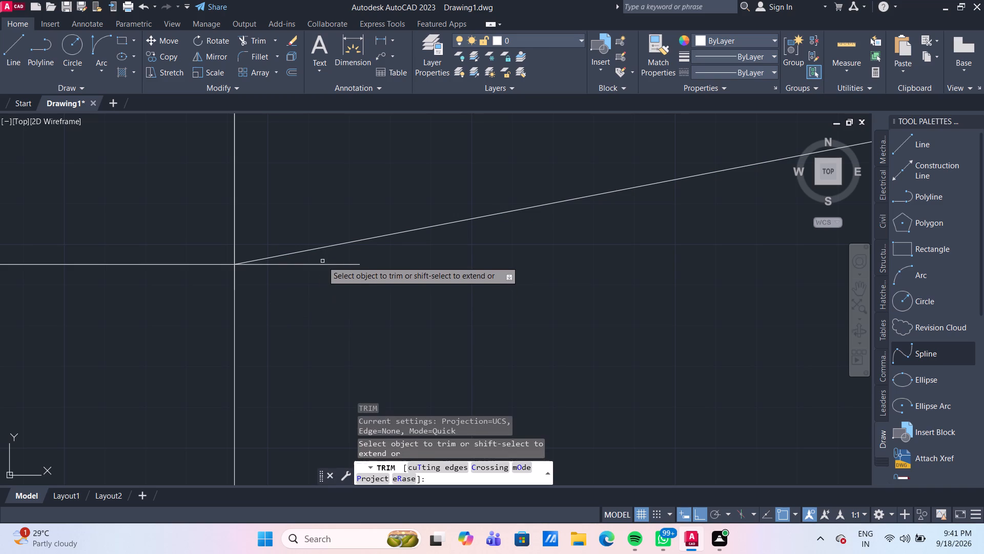
left_click(322, 264)
Inspect the whole grid and the area around the arches and the inner rectangle.
scroll(324, 281, "down", 9)
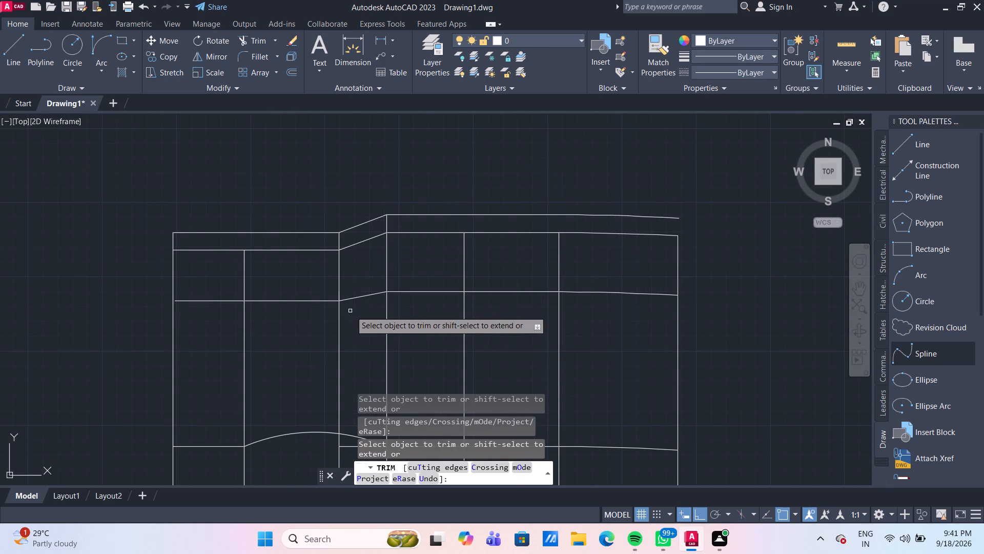
middle_click_drag(407, 291, 397, 240)
scroll(393, 303, "down", 2)
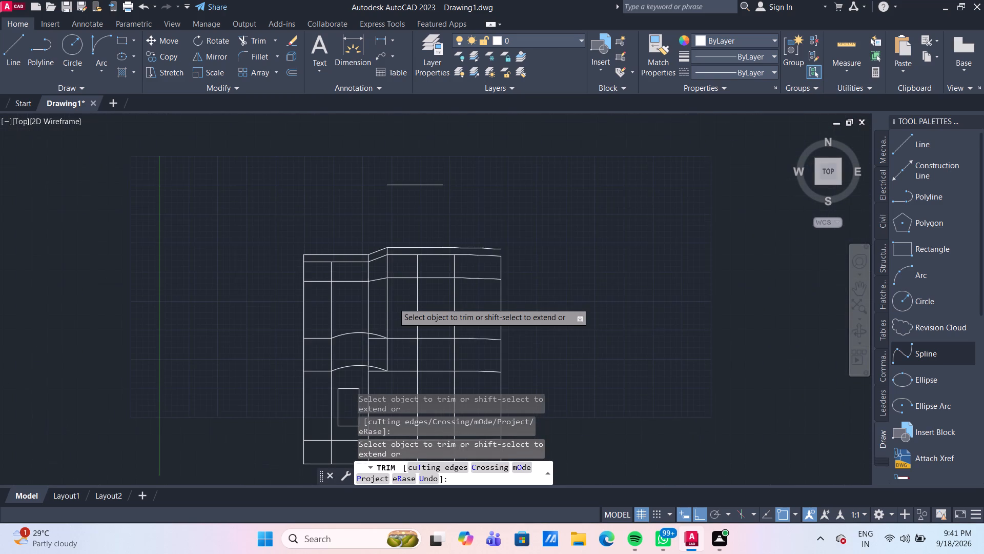
scroll(402, 315, "down", 1)
middle_click_drag(416, 335, 404, 280)
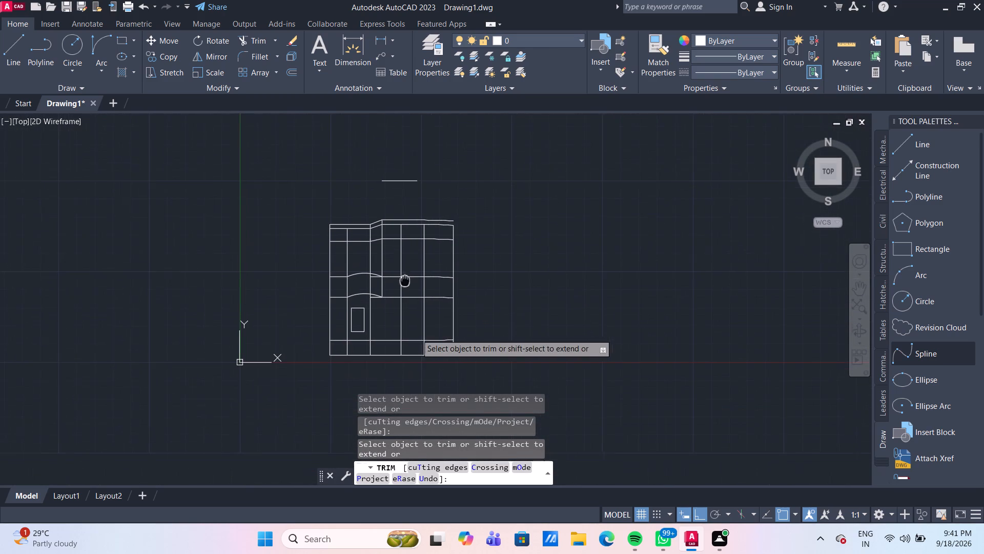
middle_click_drag(404, 280, 404, 280)
scroll(389, 318, "up", 3)
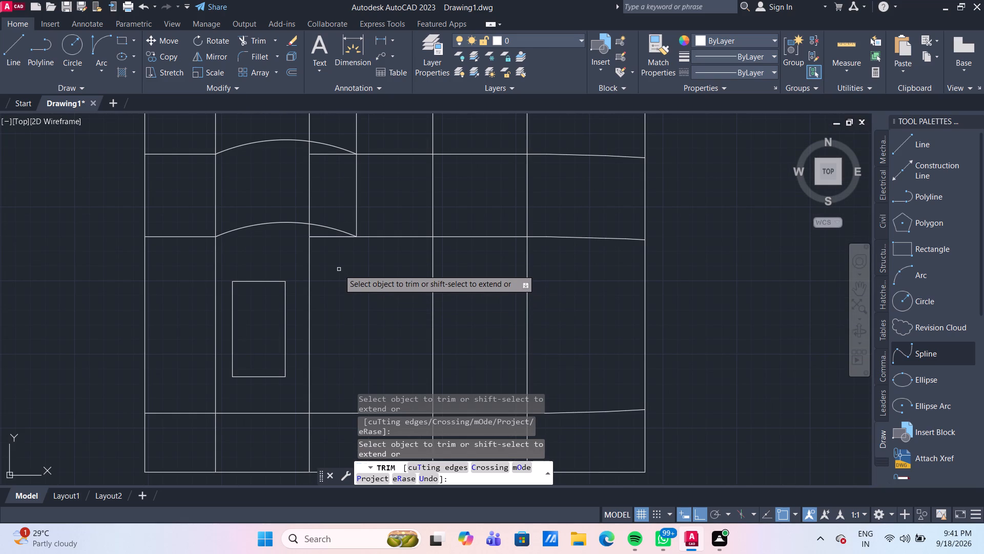
Trim the horizontal piece beneath the upper arch and the vertical pieces running from the upper arch down to the horizontal under the lower arch.
left_click(332, 154)
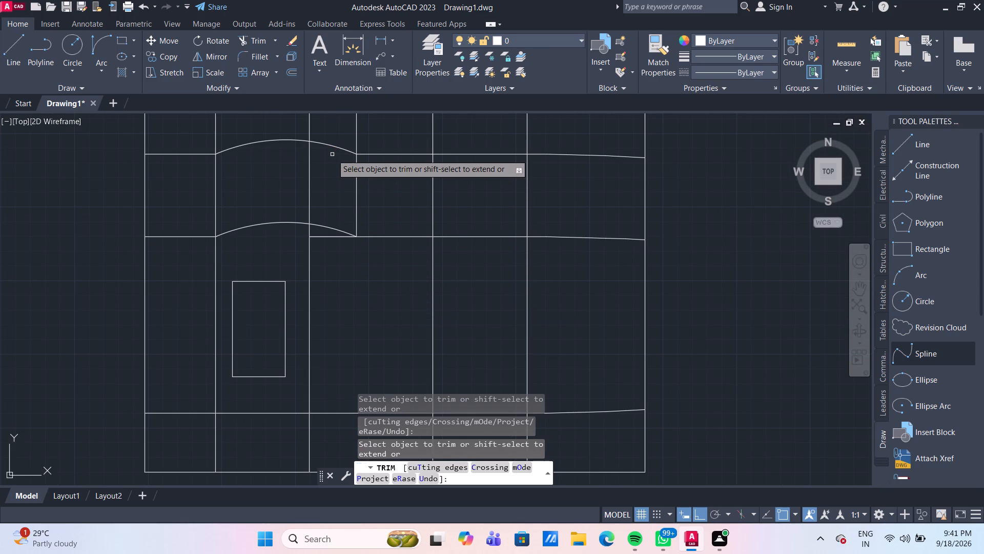
left_click(310, 181)
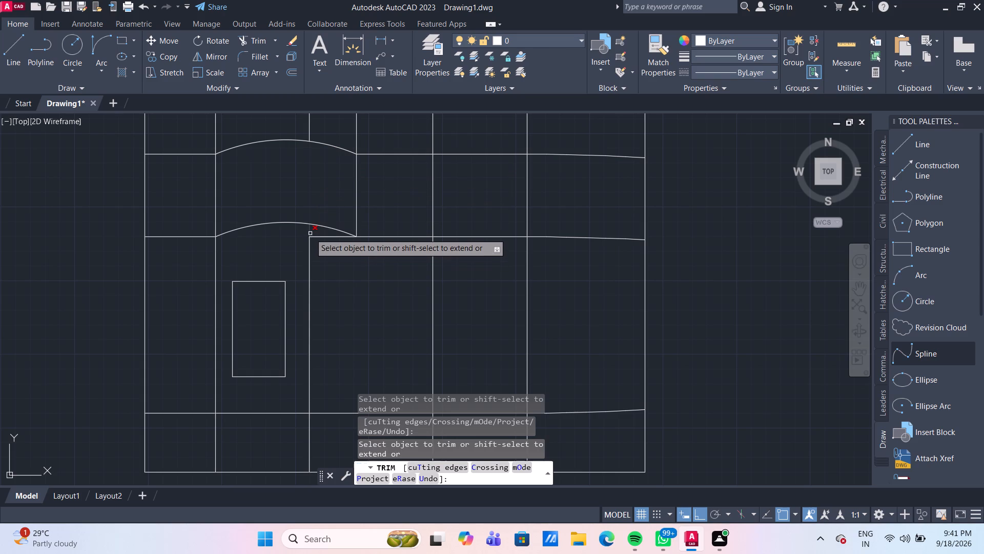
left_click(310, 232)
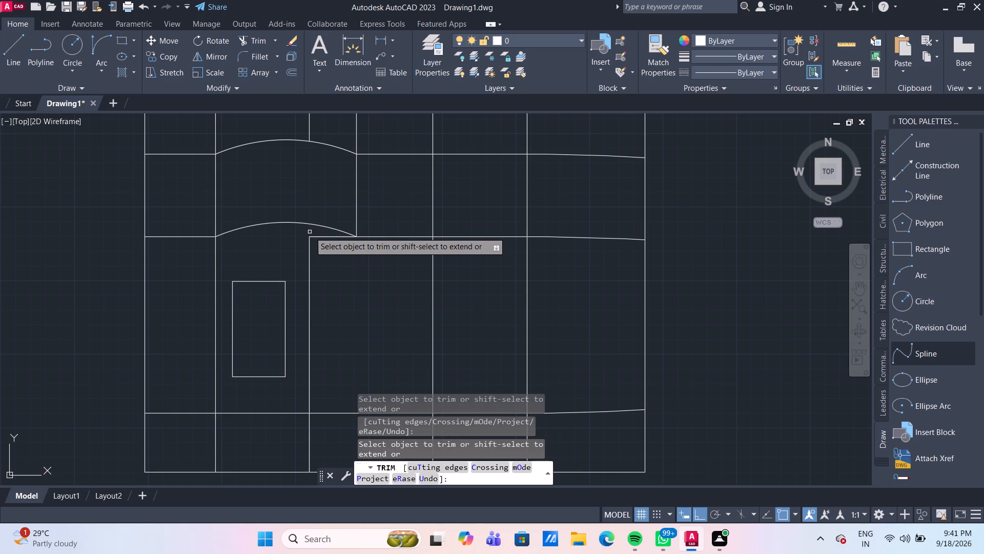
key("Escape")
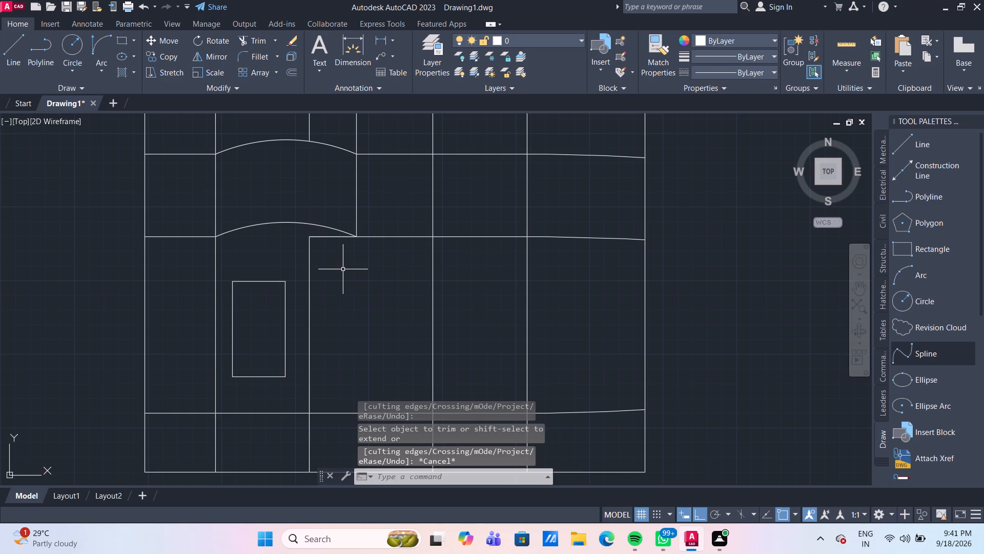
Extend the left end of the horizontal line below the doubled top edge to the grid's left vertical.
scroll(343, 269, "down", 2)
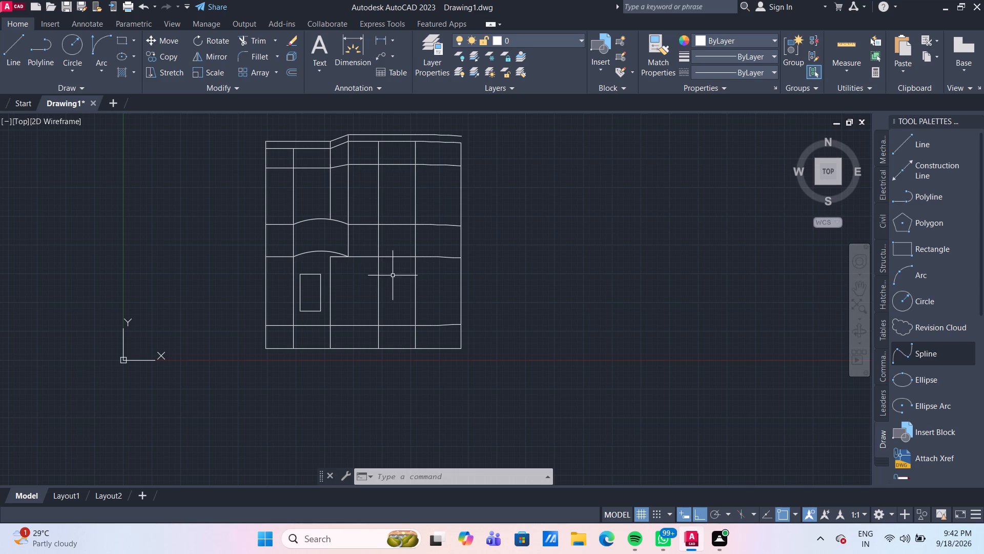
scroll(307, 155, "up", 2)
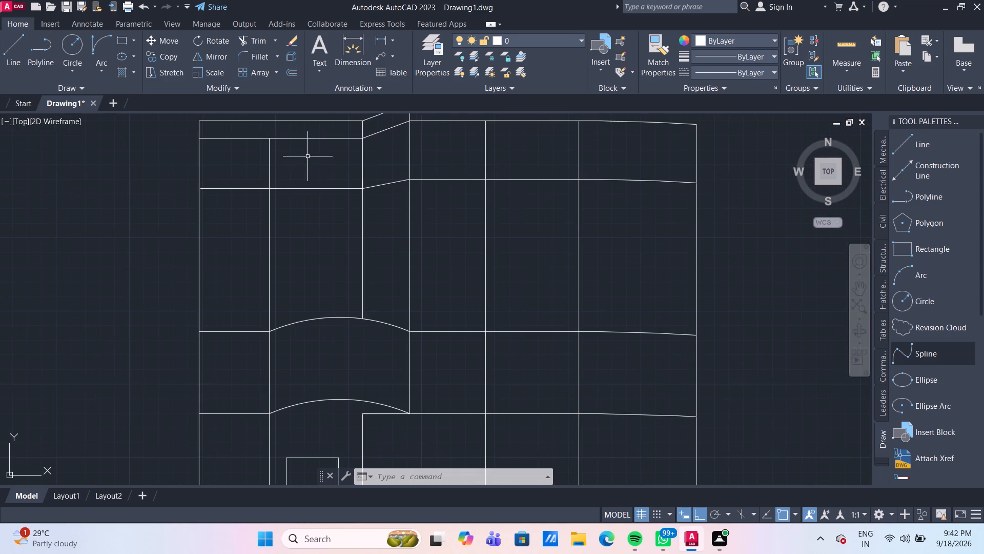
middle_click_drag(309, 174, 327, 226)
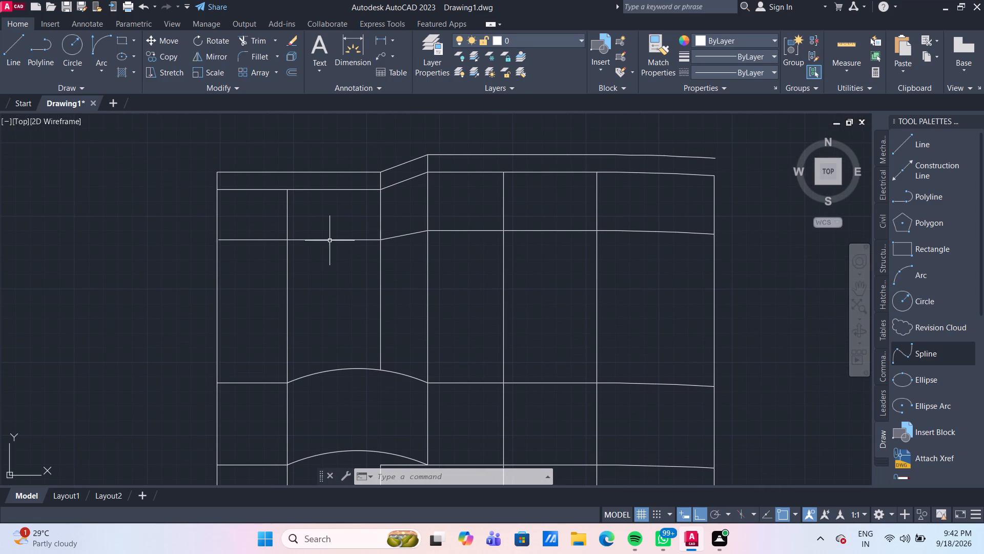
scroll(207, 215, "up", 1)
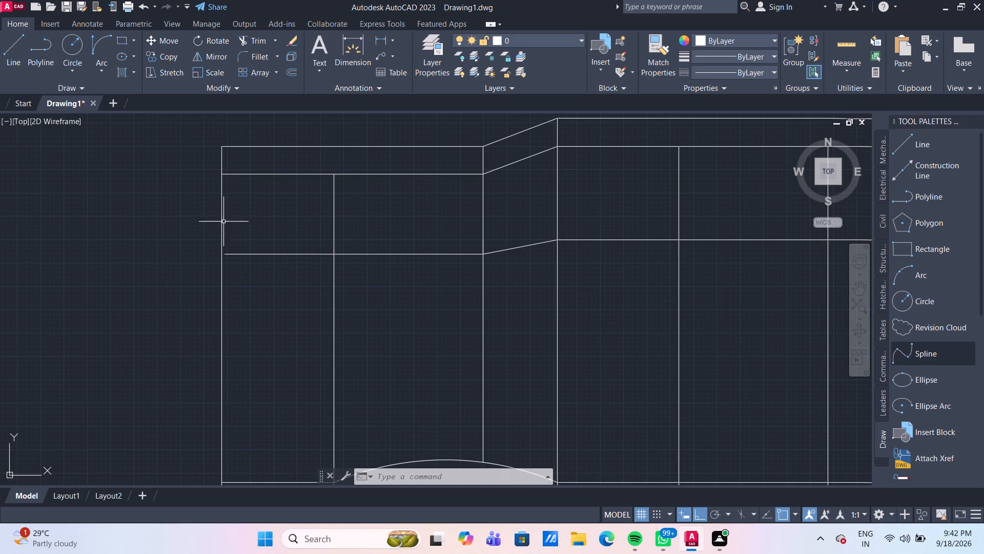
middle_click_drag(251, 224, 272, 226)
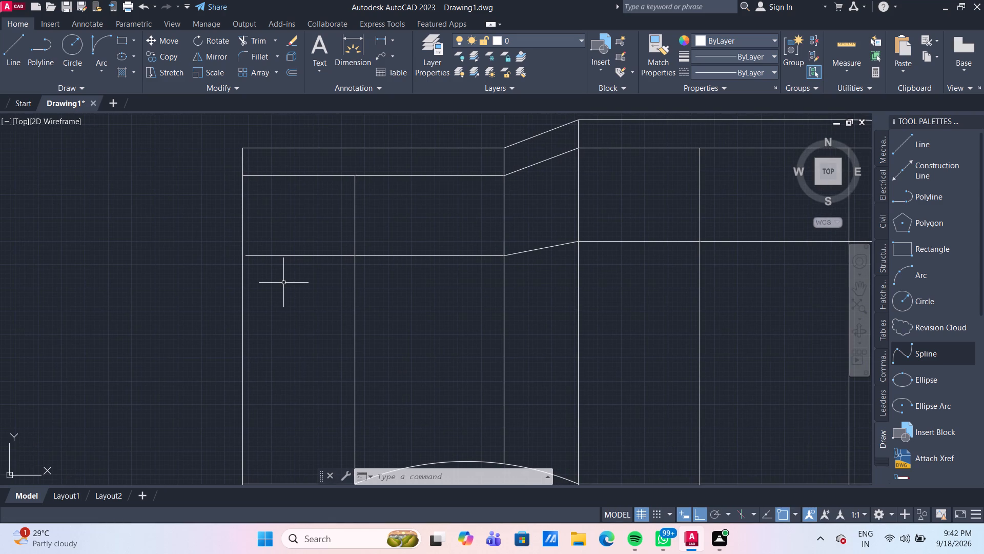
type("ex")
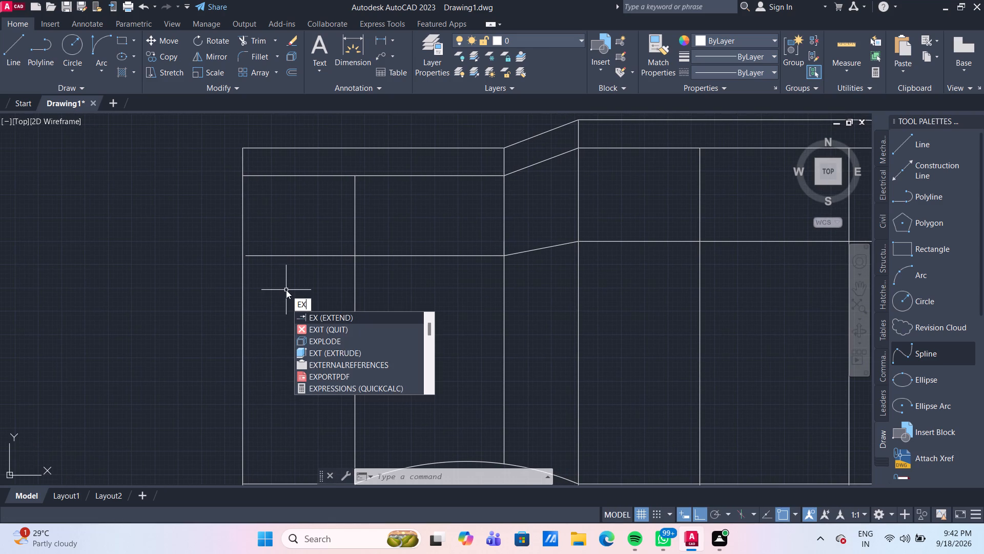
key("Return")
left_click(262, 256)
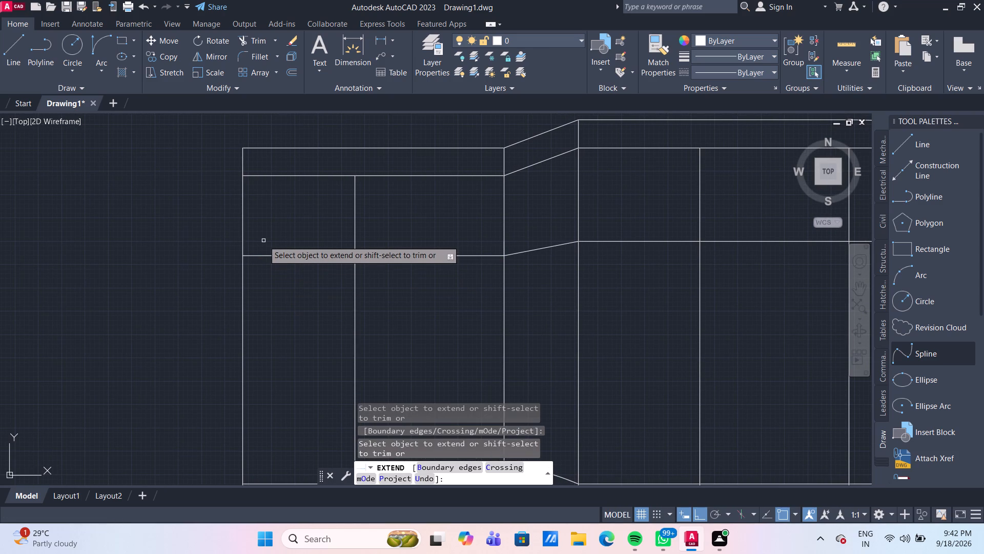
key("Escape")
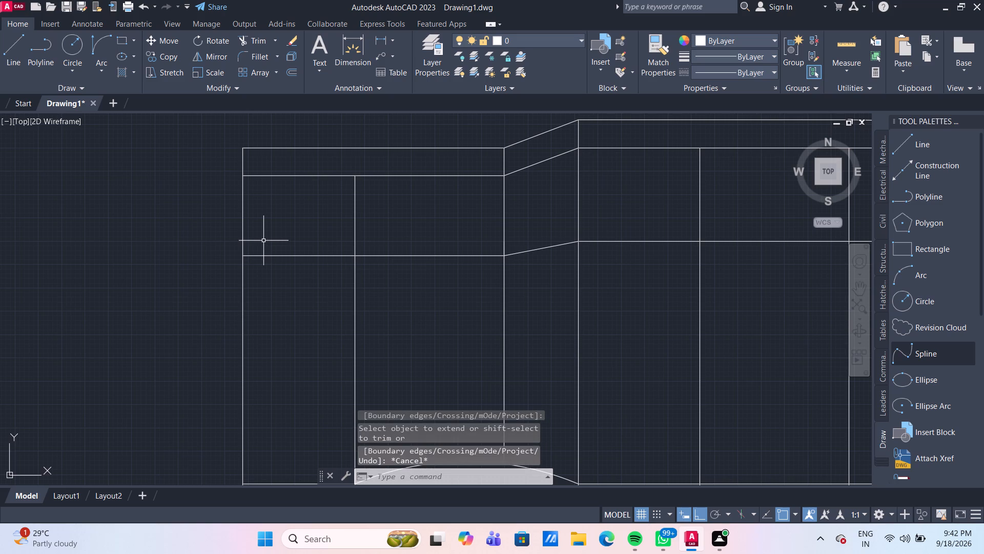
Measure the line spacings around the grid's upper-left cell.
scroll(263, 241, "down", 1)
scroll(268, 205, "up", 2)
middle_click_drag(272, 212, 276, 229)
left_click(845, 47)
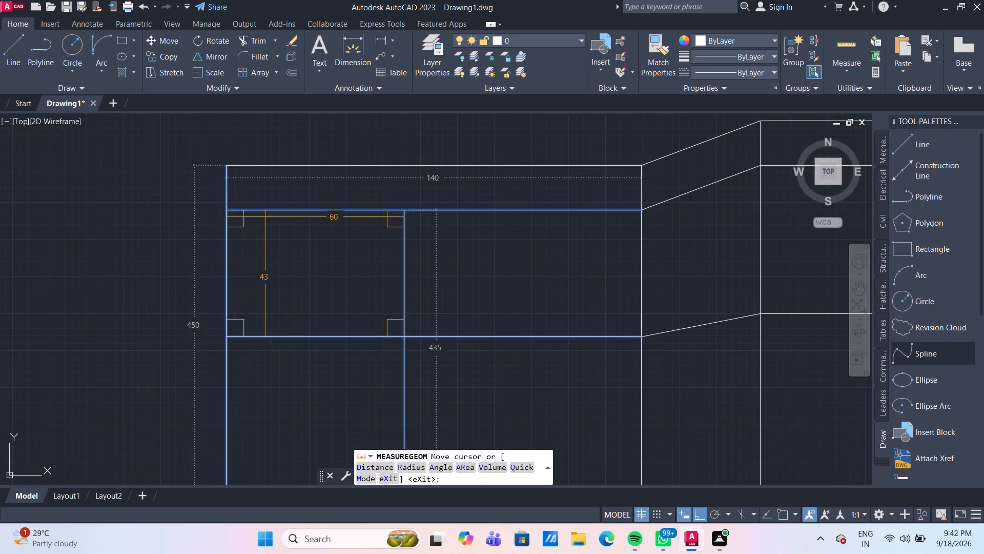
key("Escape")
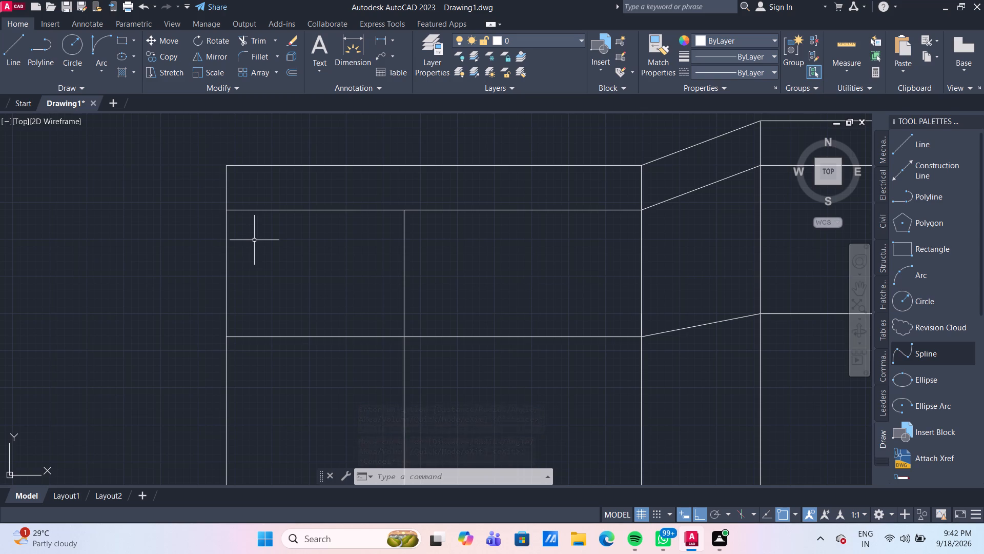
Draw a line from the grid's top-left corner 5 mm outward, 15 mm down, and back to the left vertical.
left_click(15, 52)
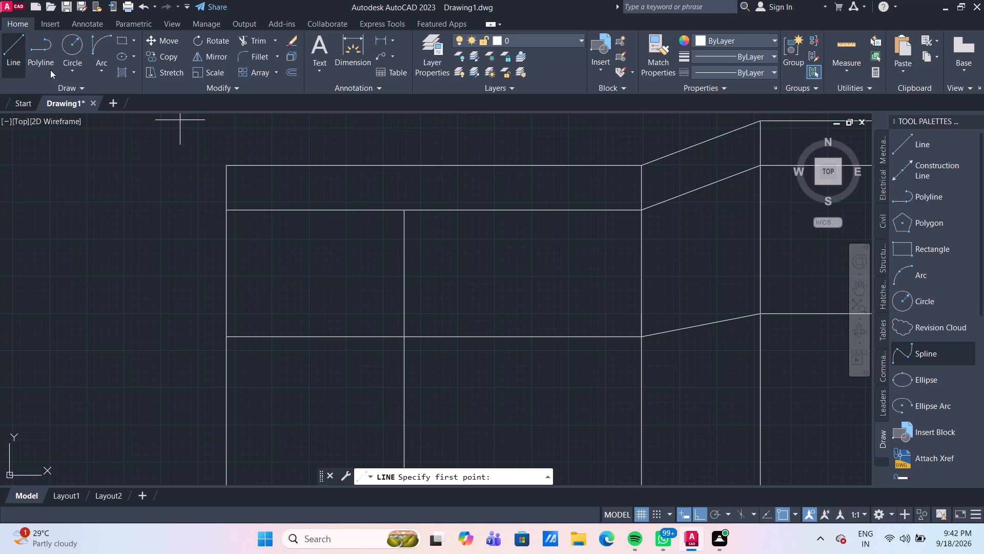
left_click(228, 167)
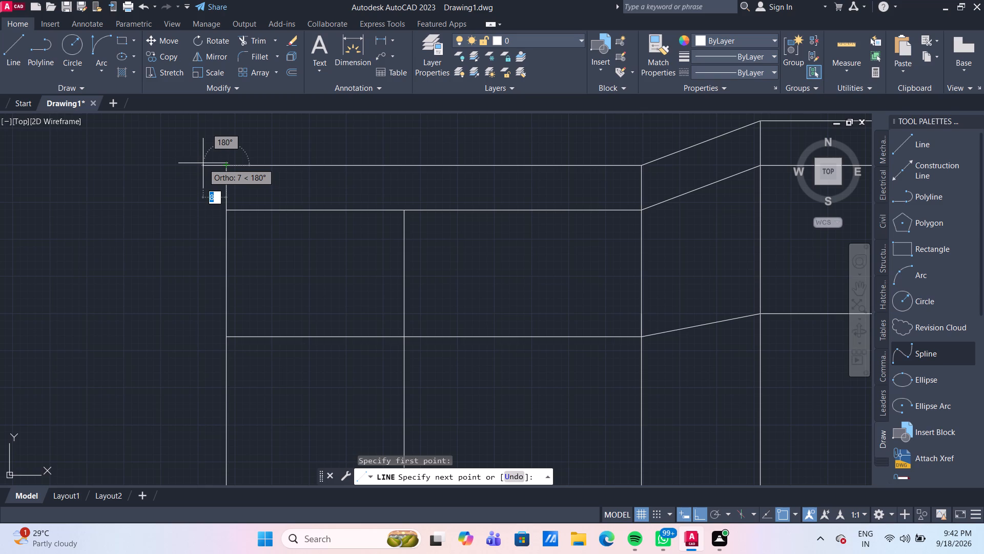
key("5")
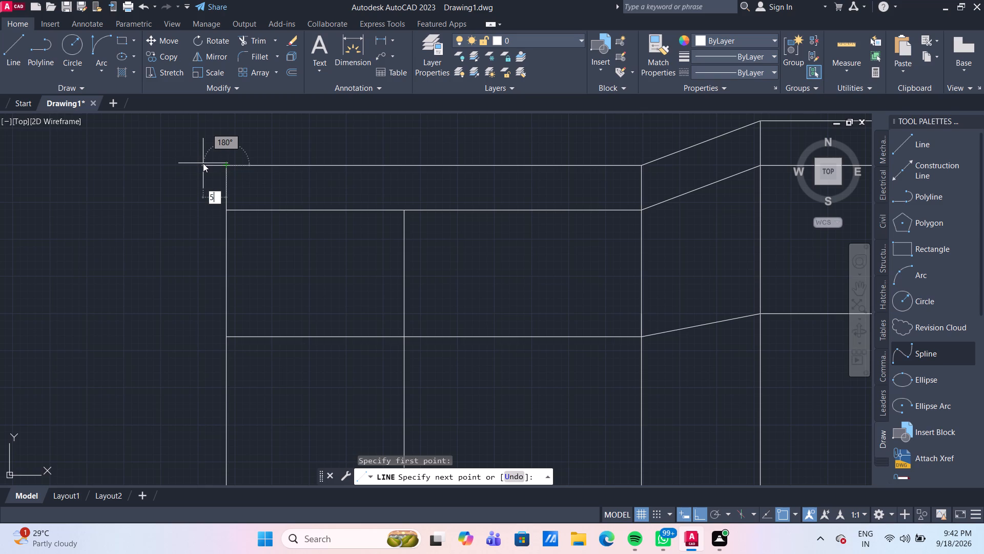
key("Return")
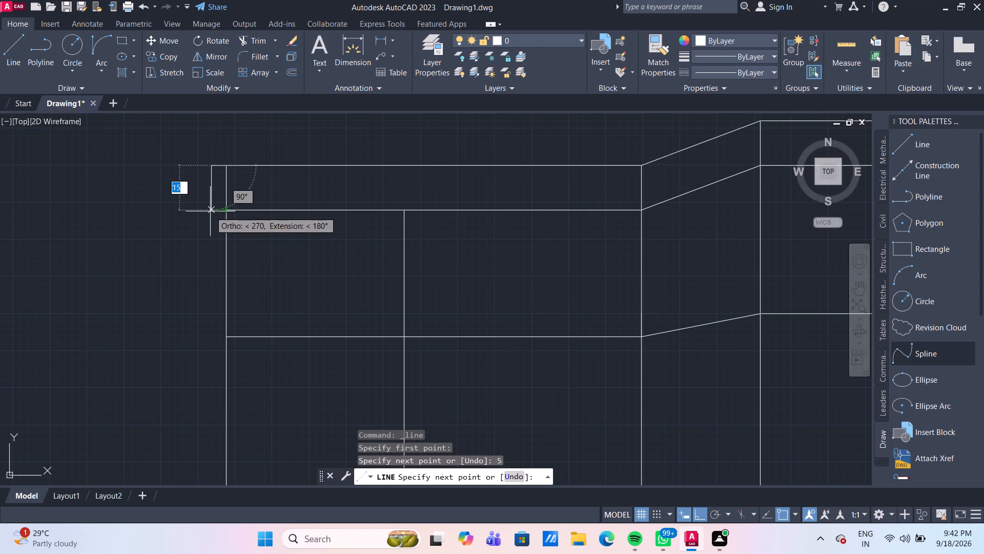
left_click(210, 211)
left_click(225, 211)
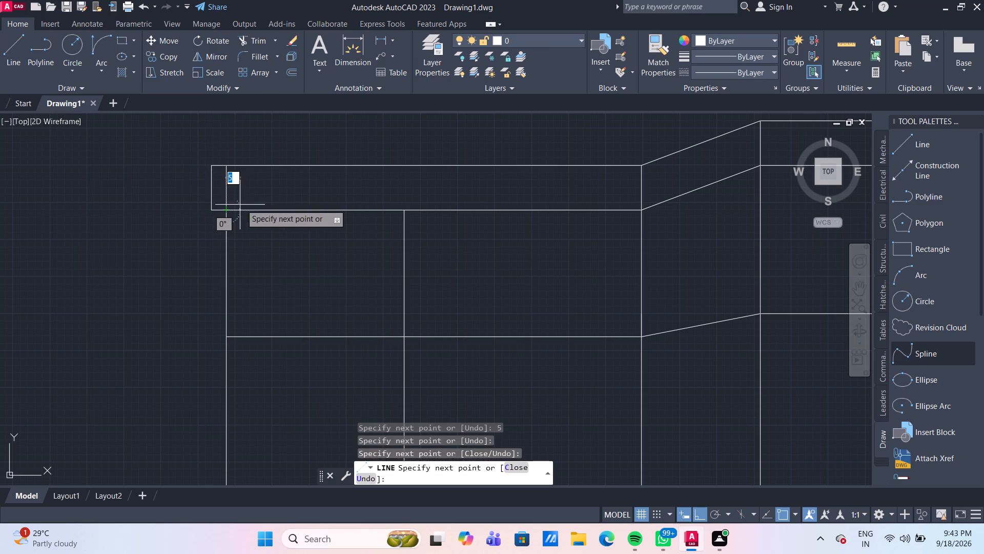
key("Escape")
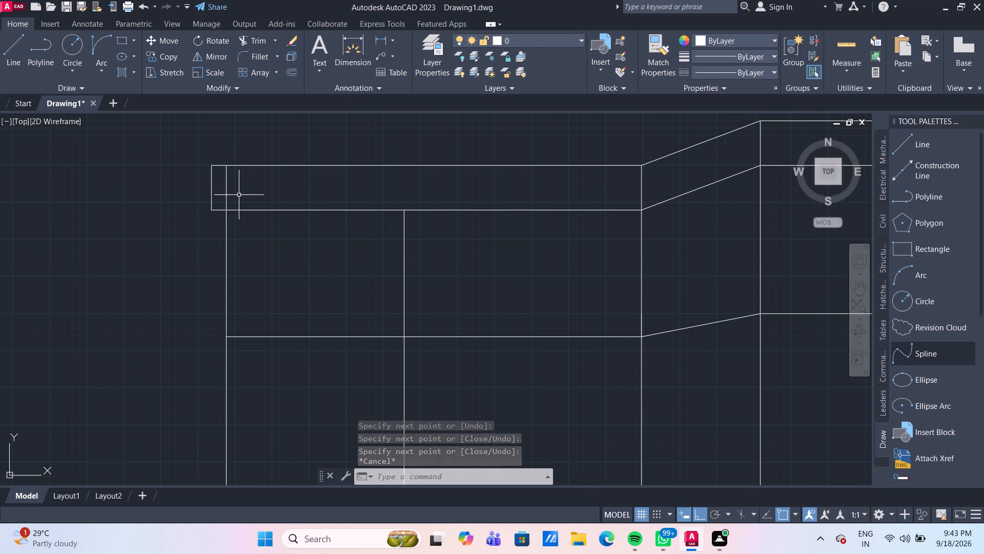
Trim the left vertical's segment between the two top horizontals, inside the new 5 mm overhang.
type("tr")
key("Return")
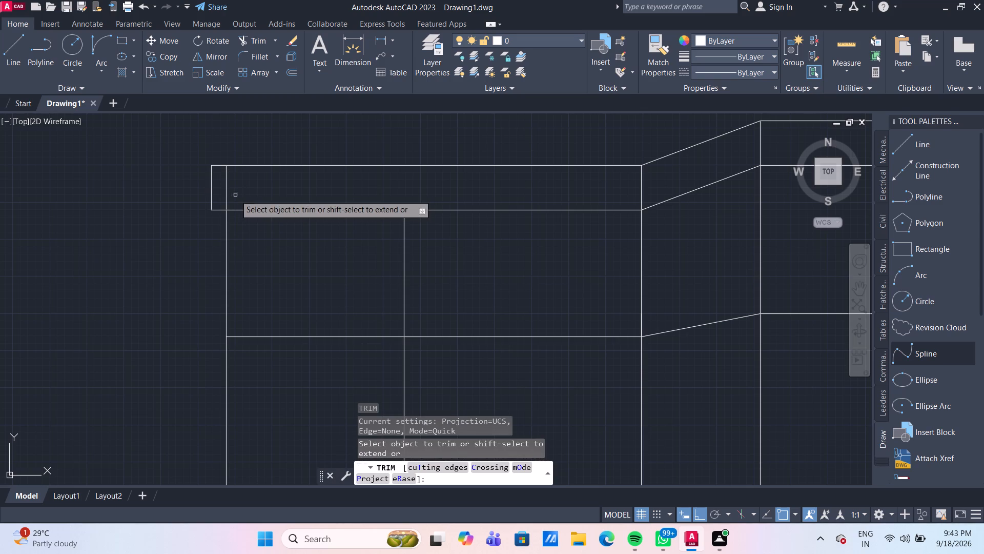
left_click(227, 192)
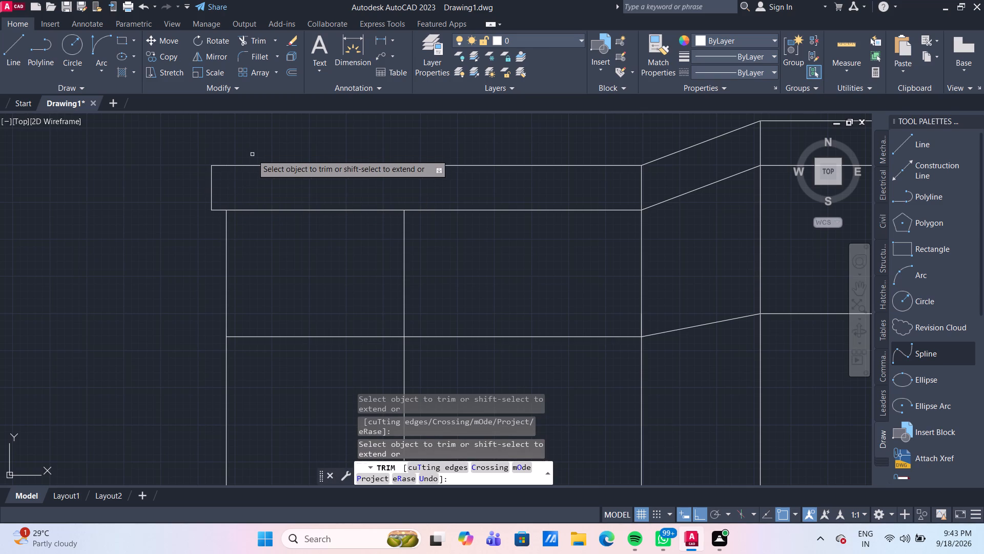
key("Escape")
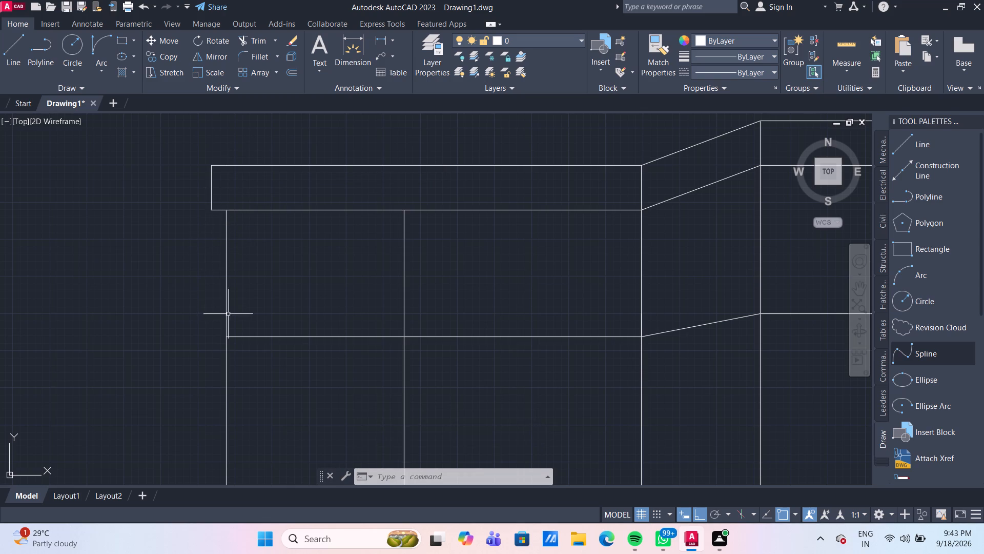
Draw a 15 mm vertical line up from the right end of the lower top edge to the upper one.
middle_click_drag(243, 318, 243, 262)
scroll(243, 262, "down", 3)
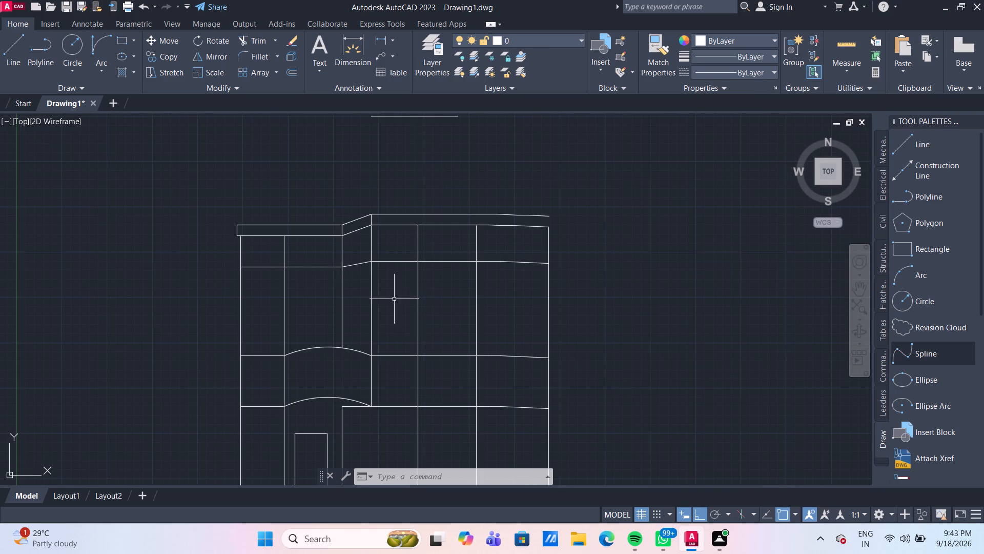
scroll(409, 294, "up", 1)
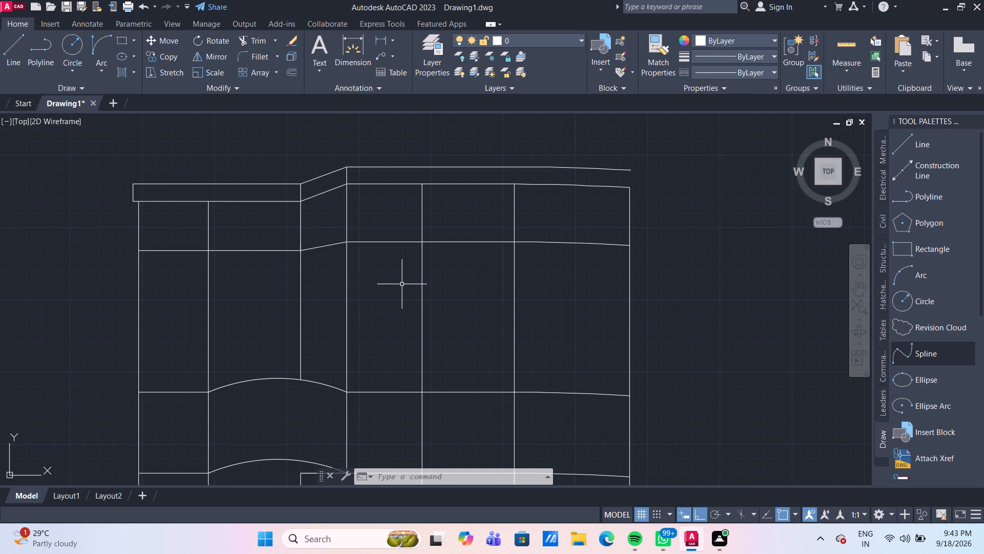
scroll(402, 284, "down", 1)
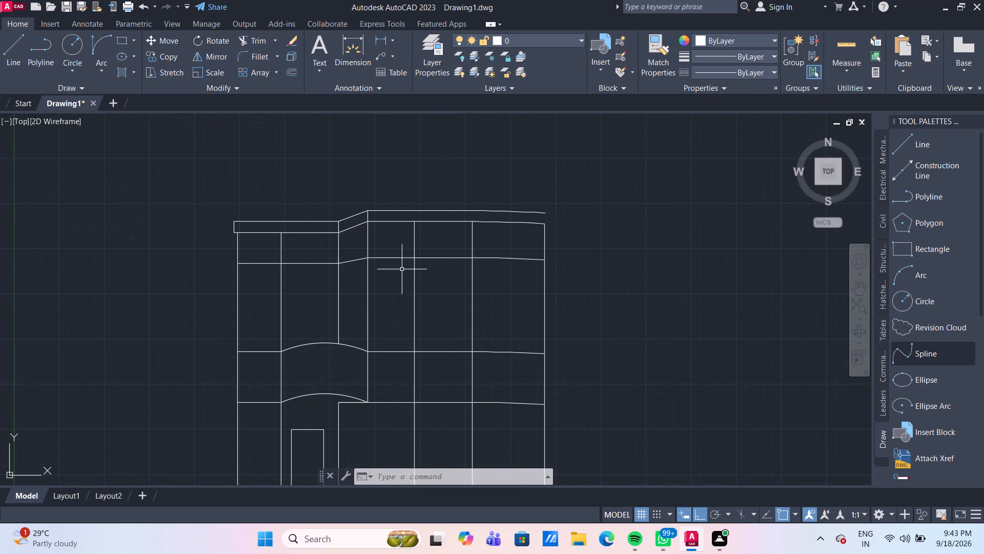
scroll(401, 251, "up", 2)
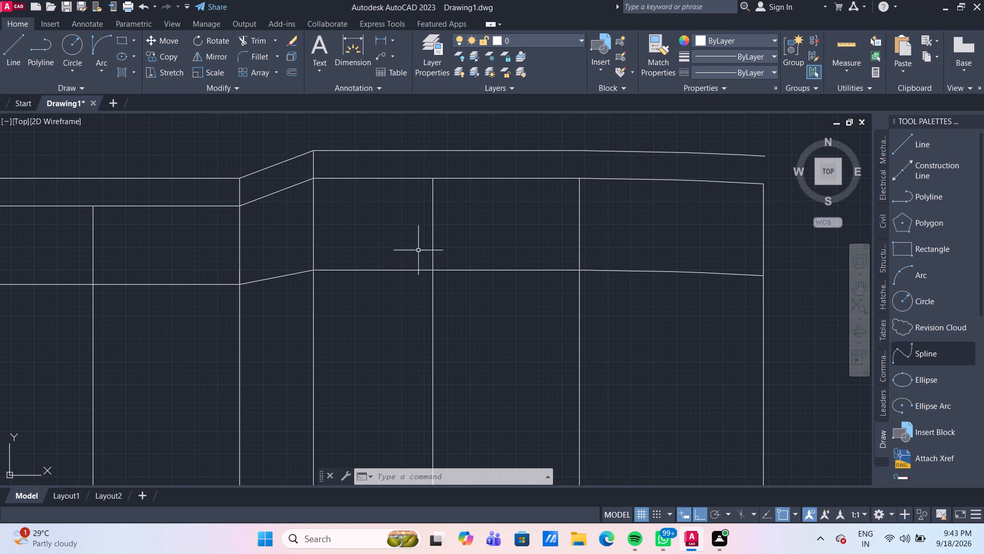
middle_click_drag(542, 210, 392, 243)
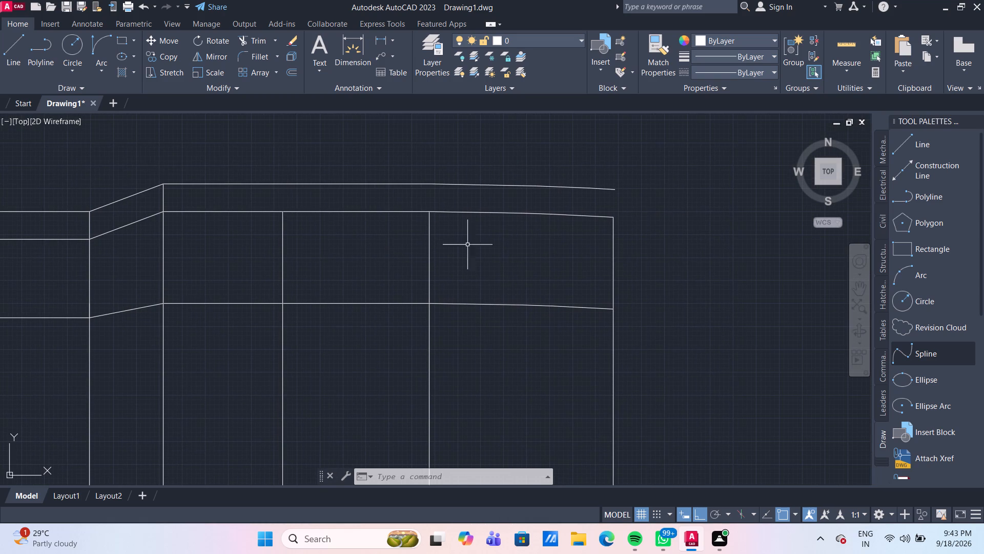
left_click(5, 61)
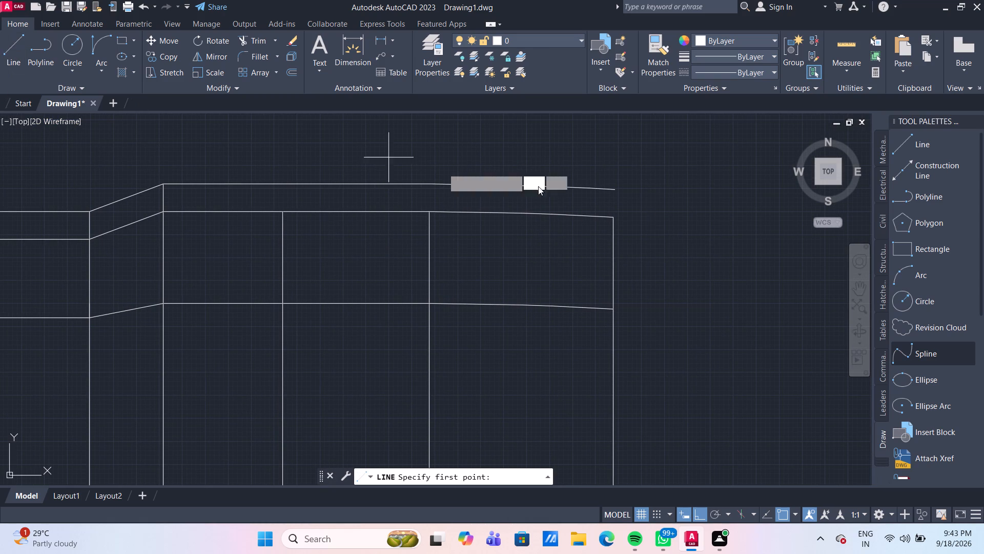
left_click(613, 219)
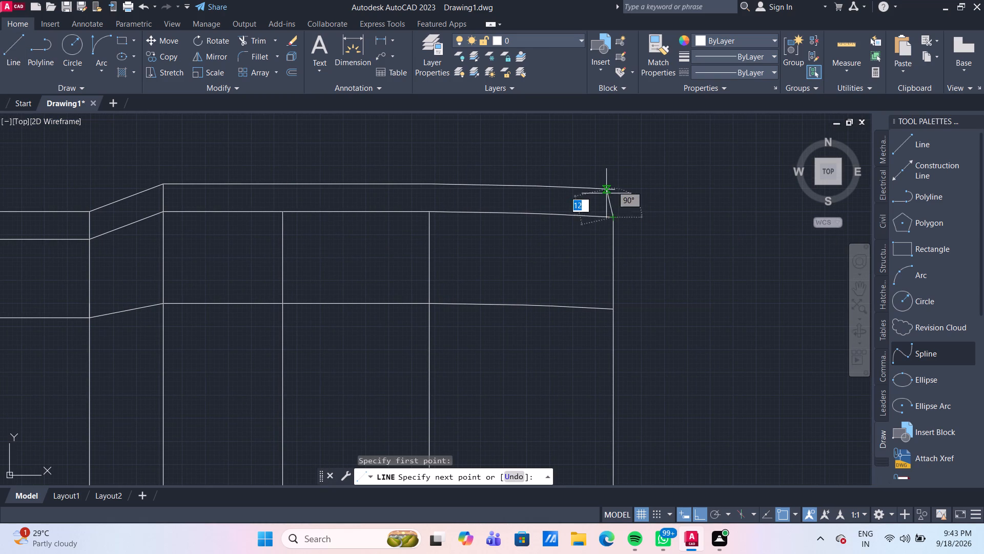
left_click(613, 191)
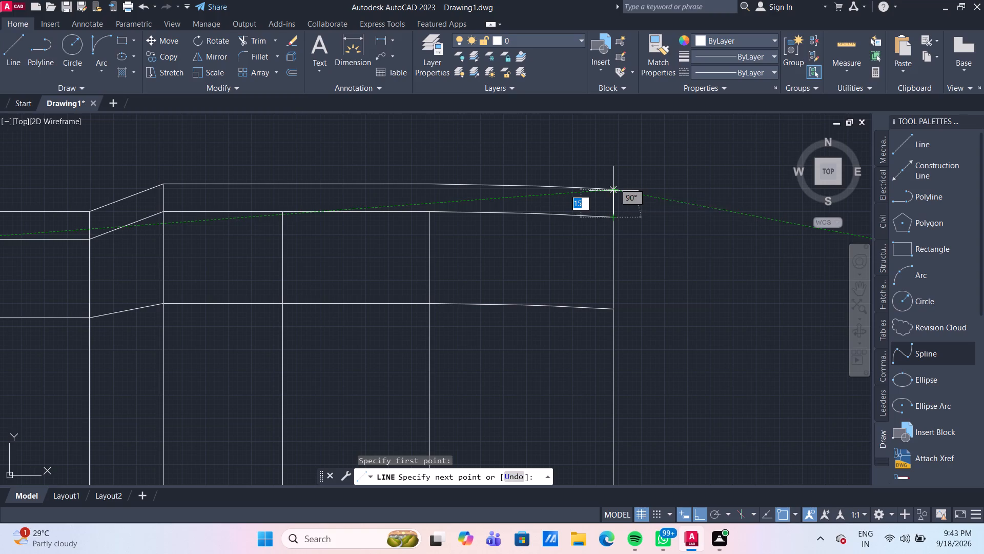
key("Escape")
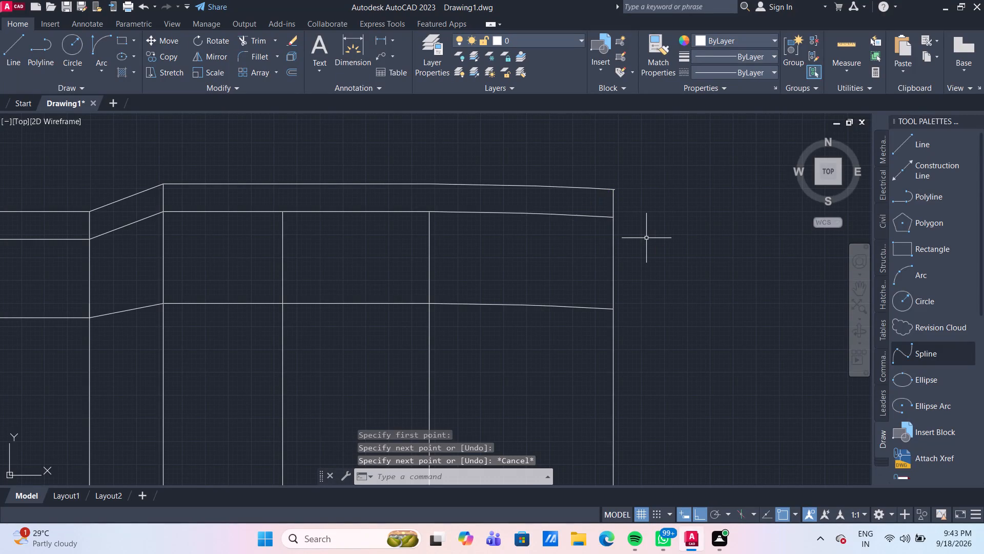
Delete the 15 mm vertical line between the two top edges at the grid's right end.
scroll(619, 192, "up", 4)
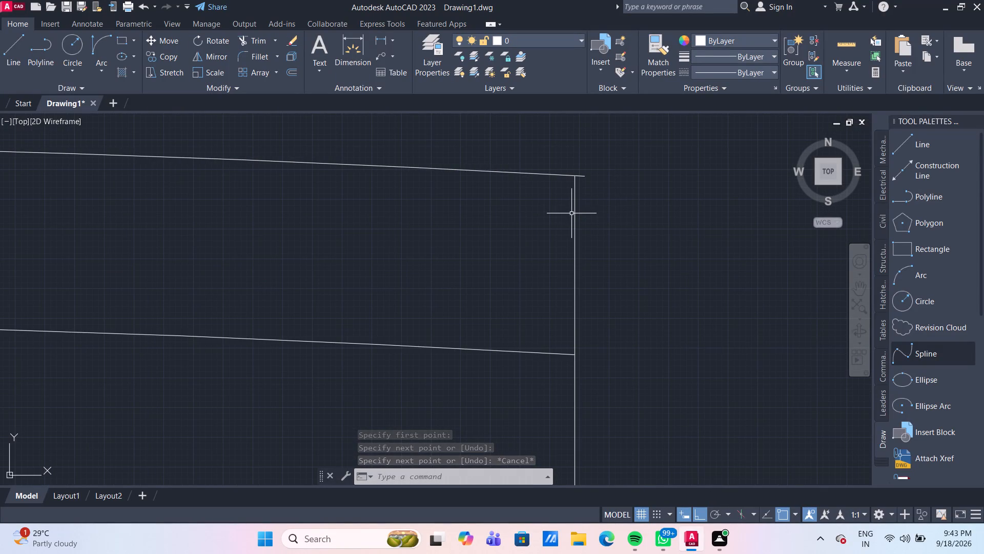
scroll(572, 214, "down", 2)
scroll(585, 233, "up", 1)
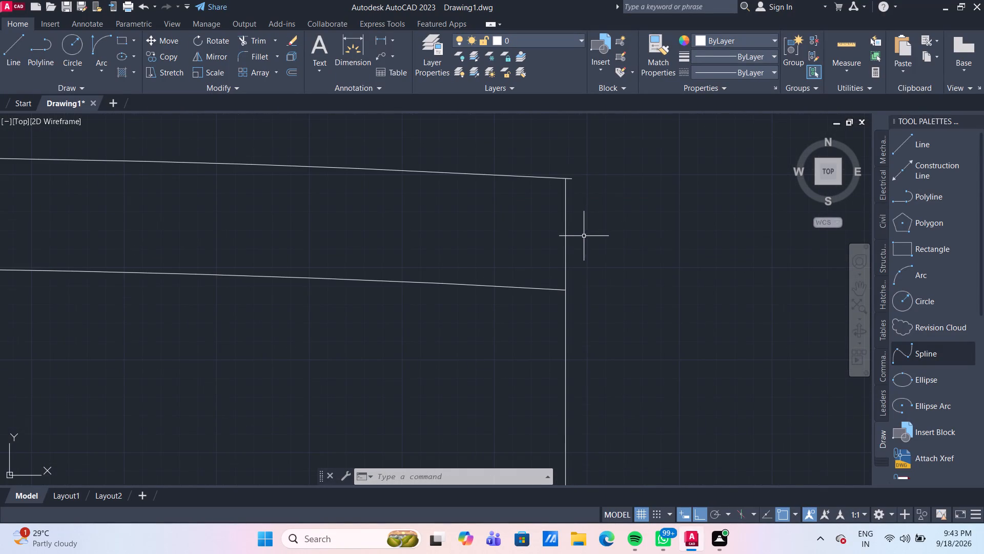
left_click(566, 237)
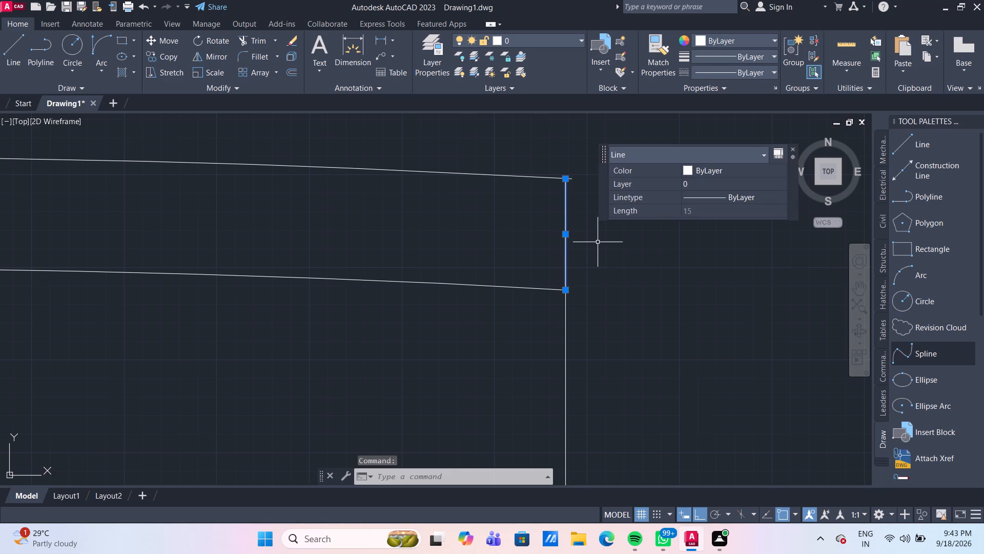
key("Delete")
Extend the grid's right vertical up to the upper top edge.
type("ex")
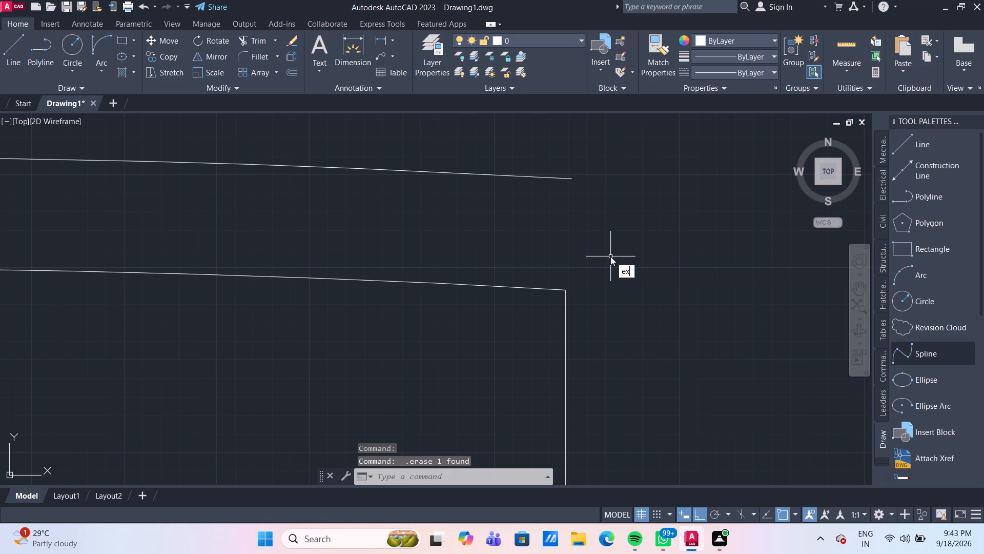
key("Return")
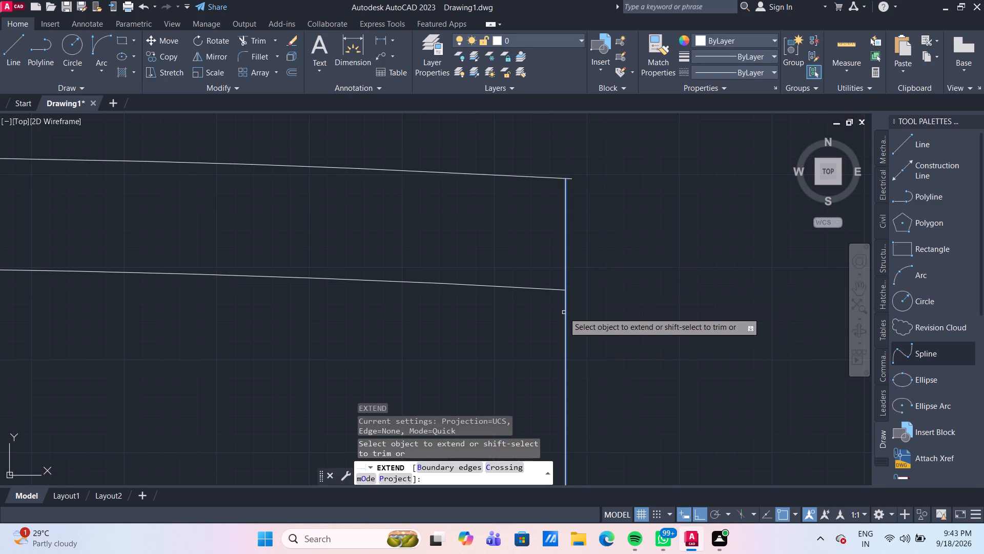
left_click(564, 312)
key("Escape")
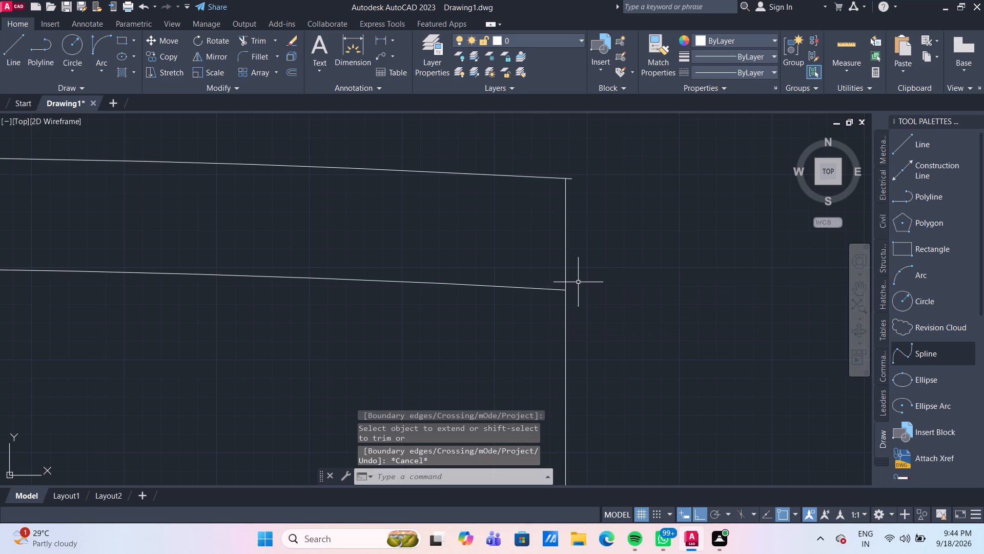
Draw a line from the right vertical, below the lower top edge, 5 mm outward and up past the upper top edge.
scroll(580, 277, "down", 2)
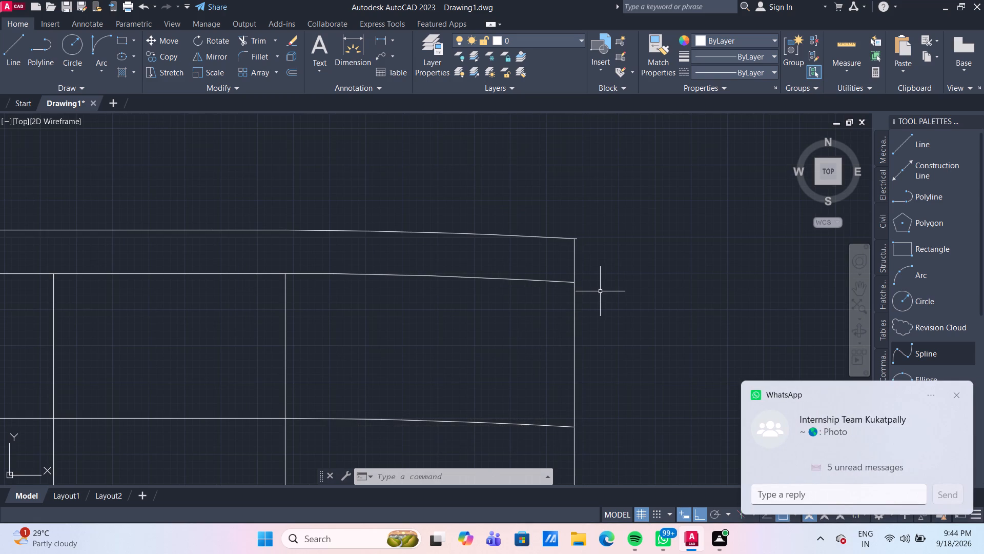
scroll(586, 265, "up", 1)
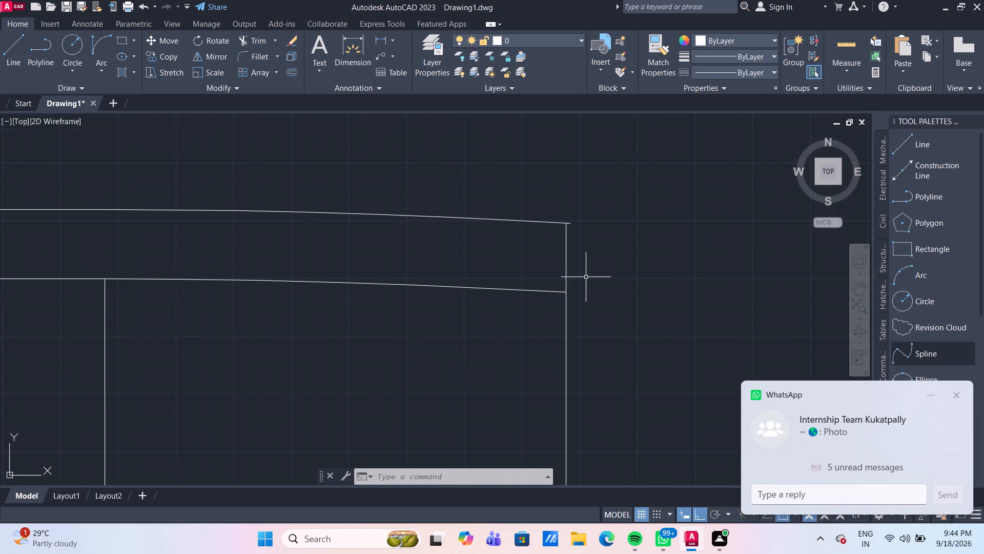
left_click(8, 60)
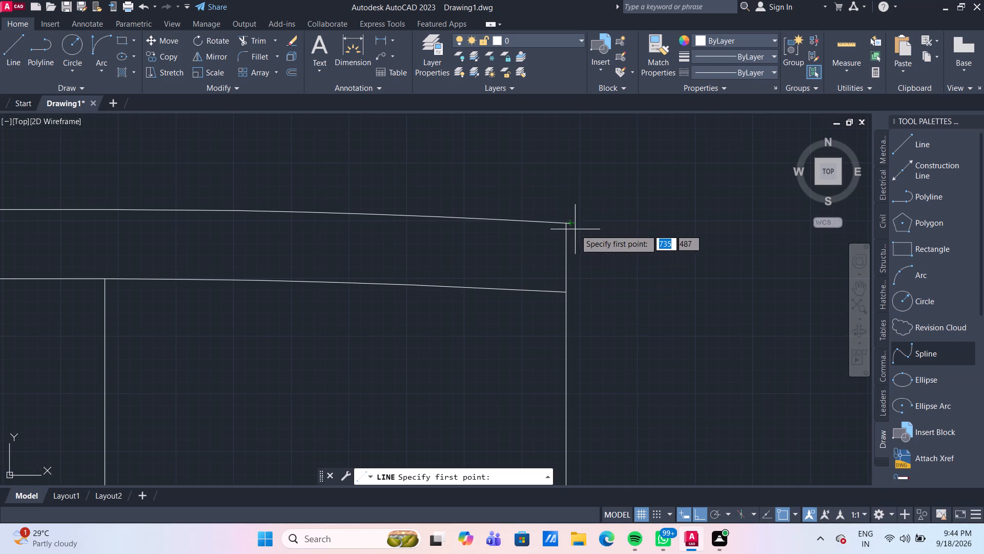
left_click(565, 331)
left_click_drag(663, 305, 660, 287)
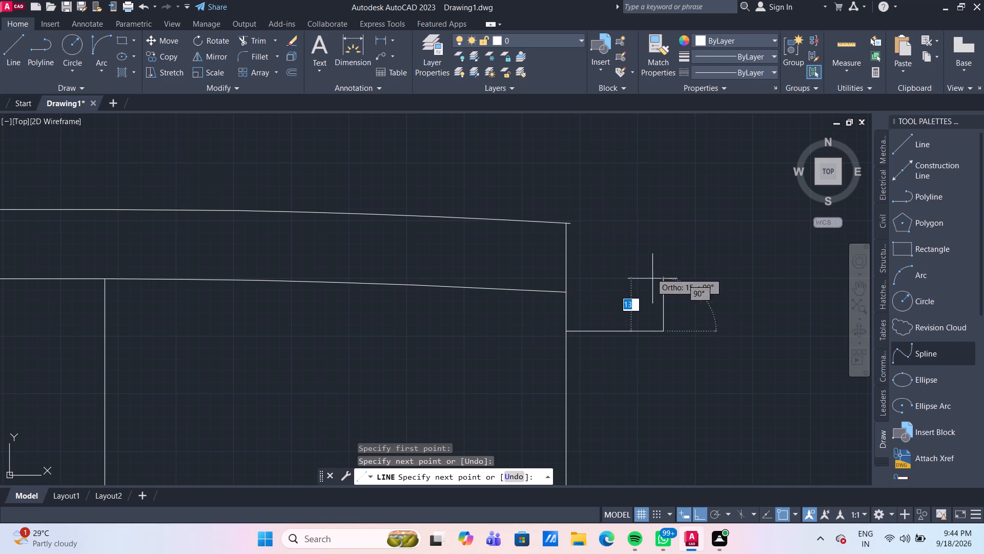
key("ctrl+z")
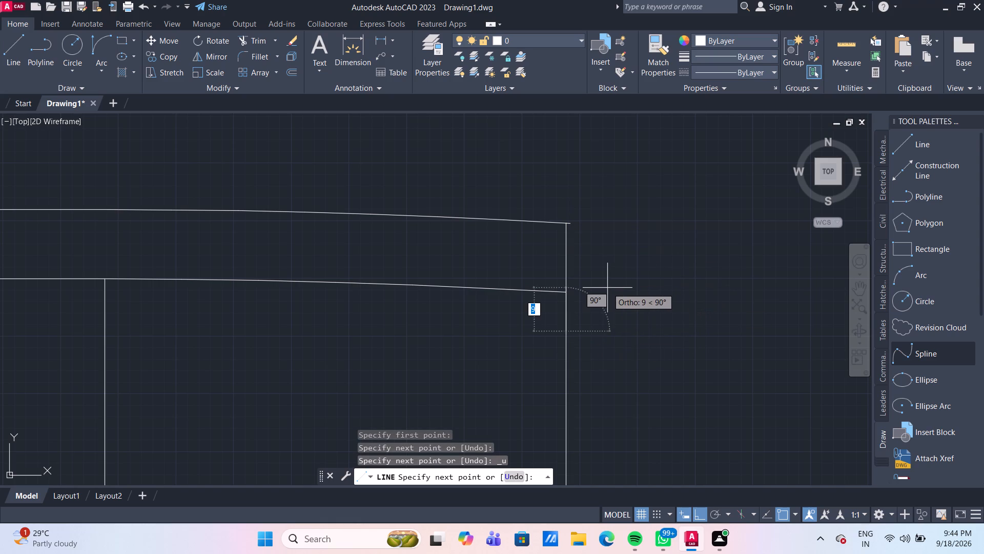
key("5")
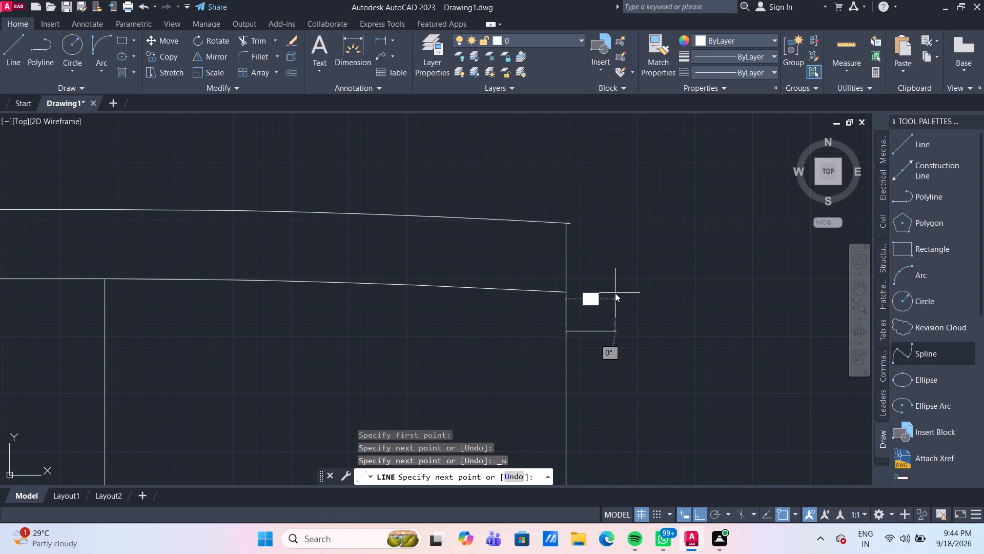
key("Return")
left_click(588, 199)
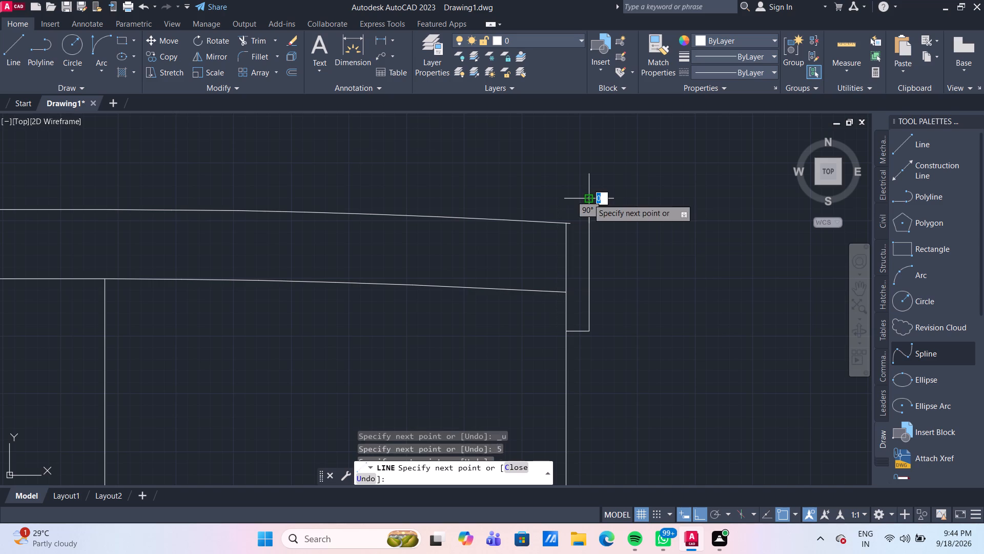
key("Escape")
Extend the right ends of both top edges to the new vertical 5 mm outside the grid.
type("ex")
key("Return")
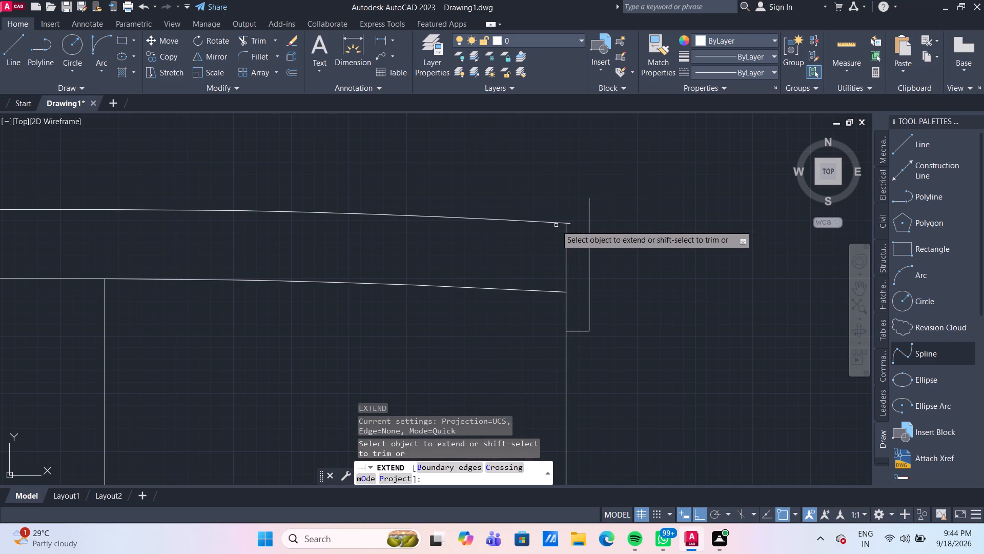
left_click(549, 222)
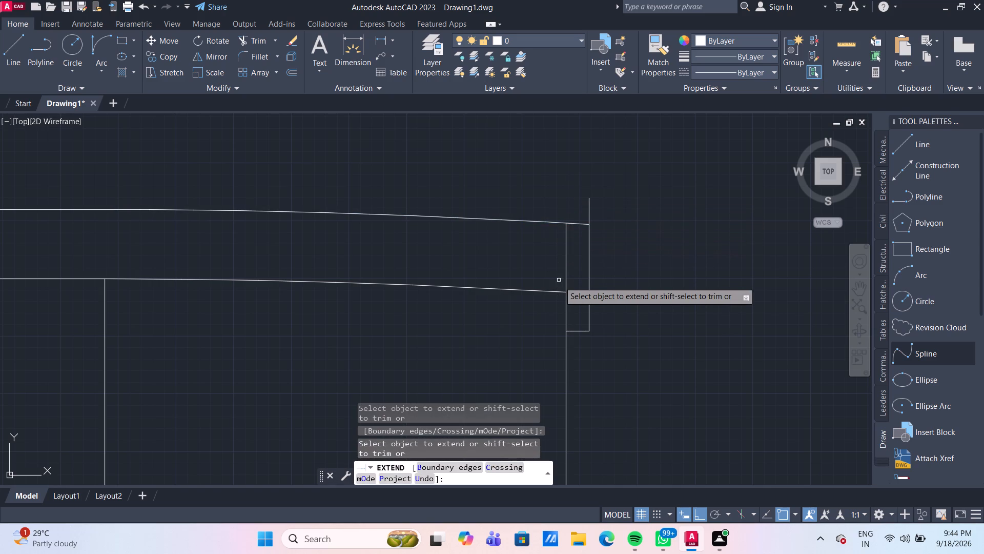
left_click(552, 291)
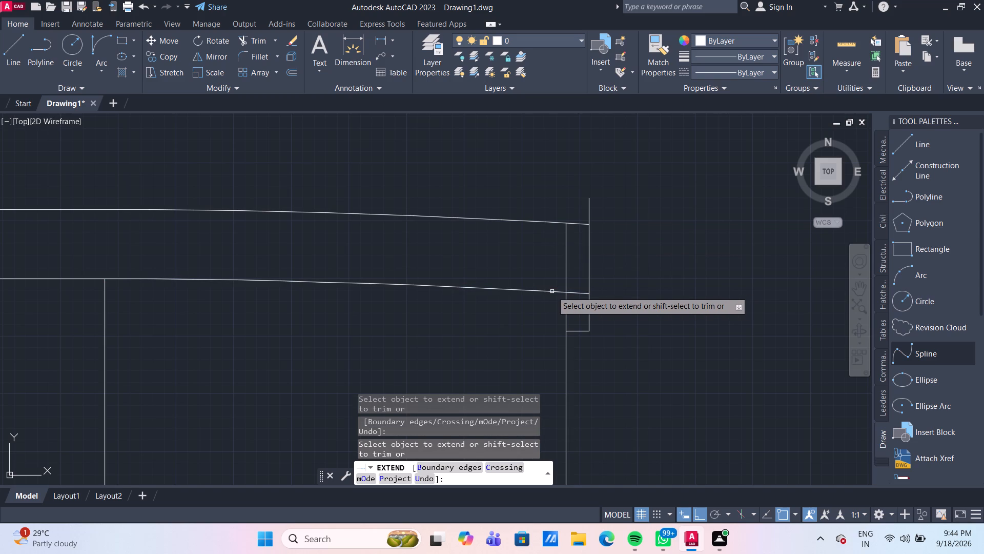
key("Escape")
Trim the right vertical between the two top edges and the excess construction lines above and below the overhang.
type("tr")
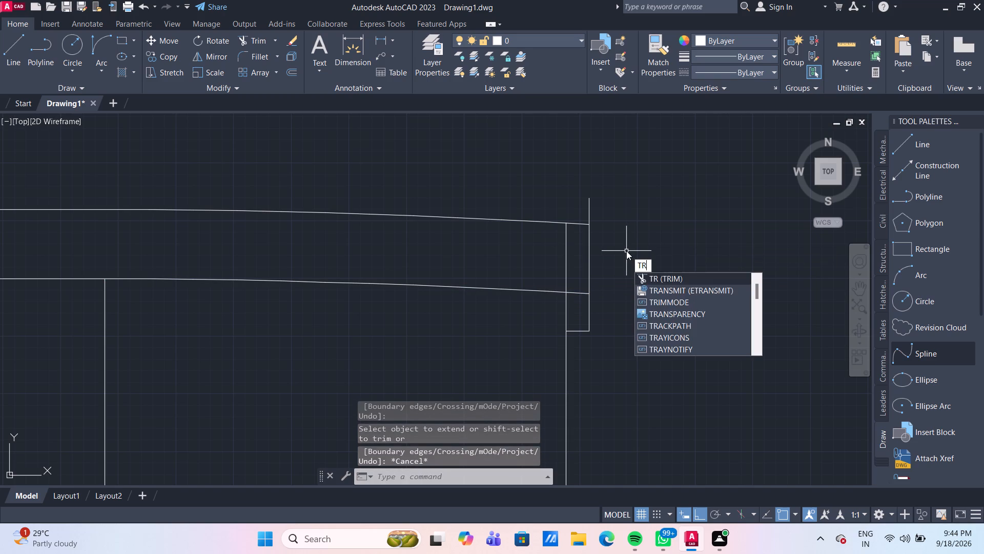
key("Return")
left_click(568, 260)
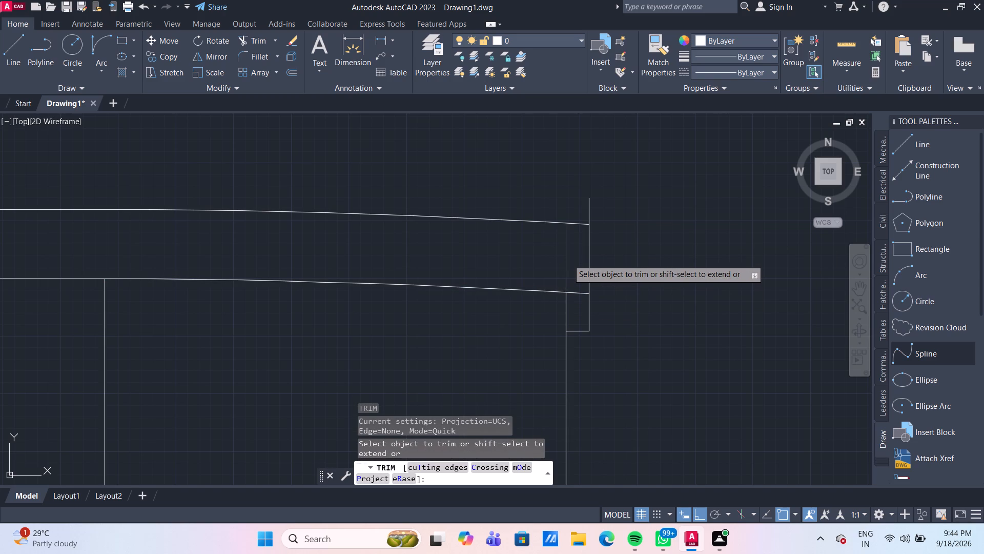
left_click(588, 211)
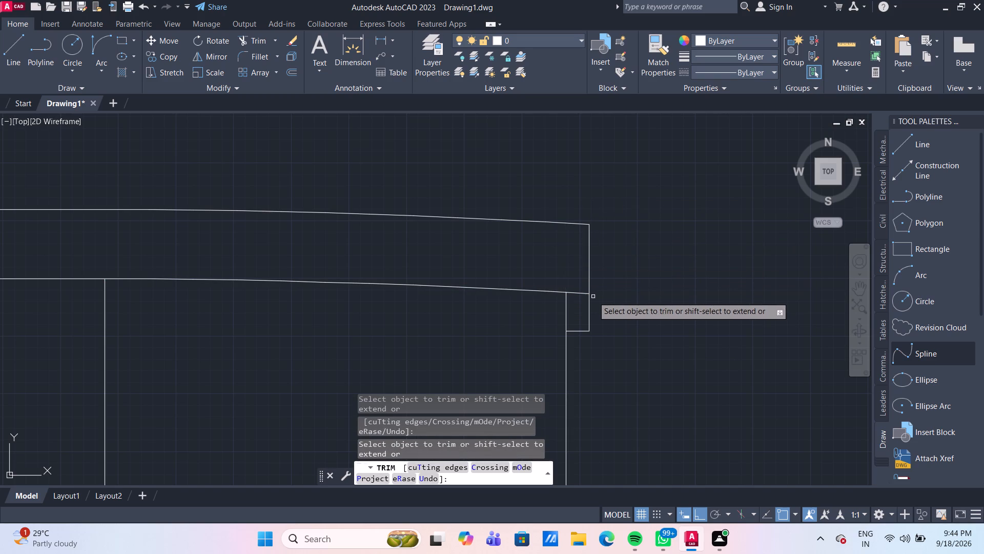
left_click(588, 308)
left_click(584, 331)
scroll(606, 312, "down", 3)
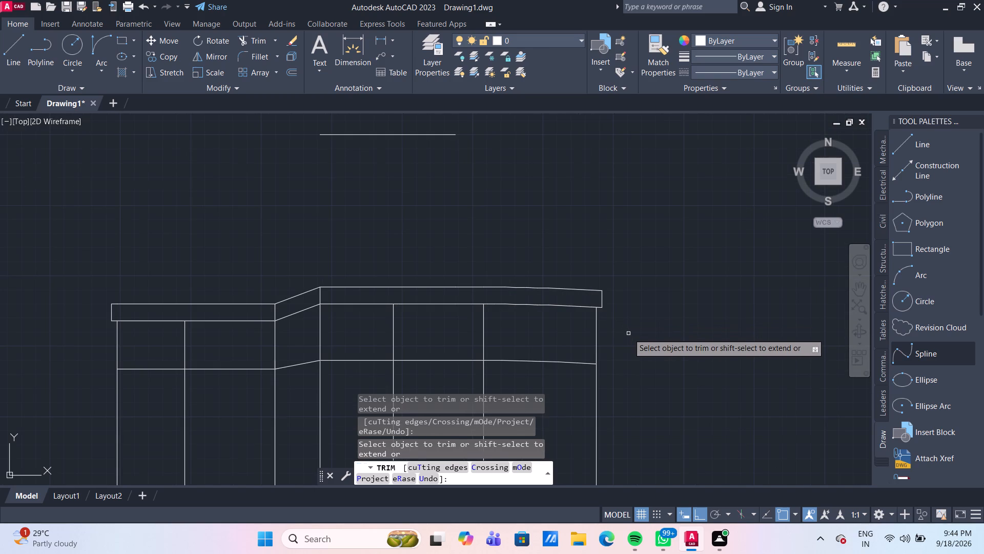
key("Escape")
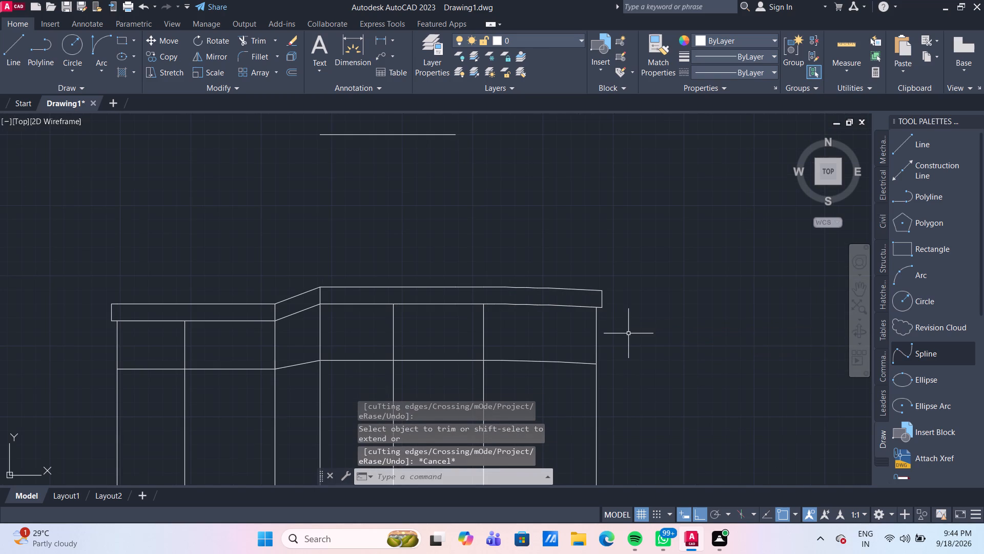
Offset the arc at the right end of the lower top edge 3 mm upward.
key("o")
key("Return")
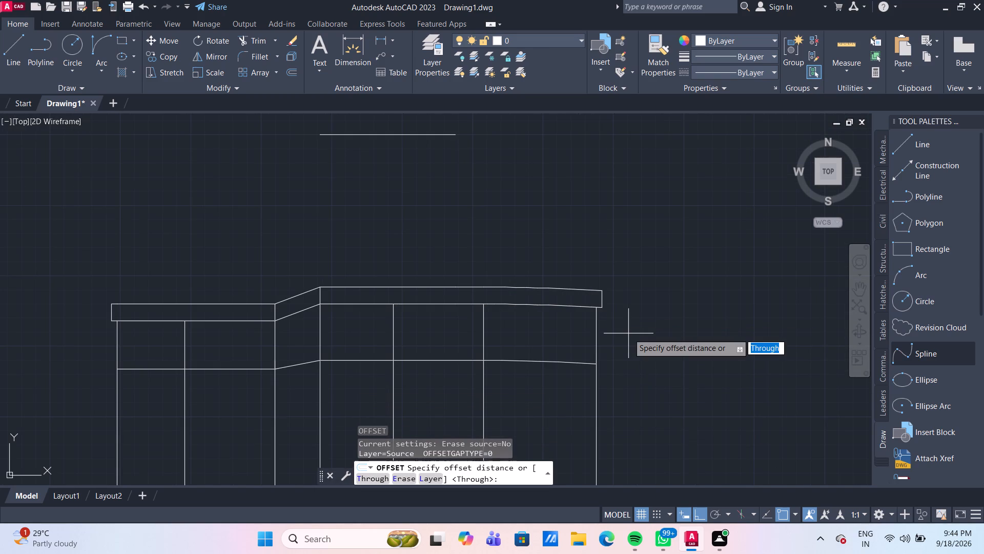
key("Return")
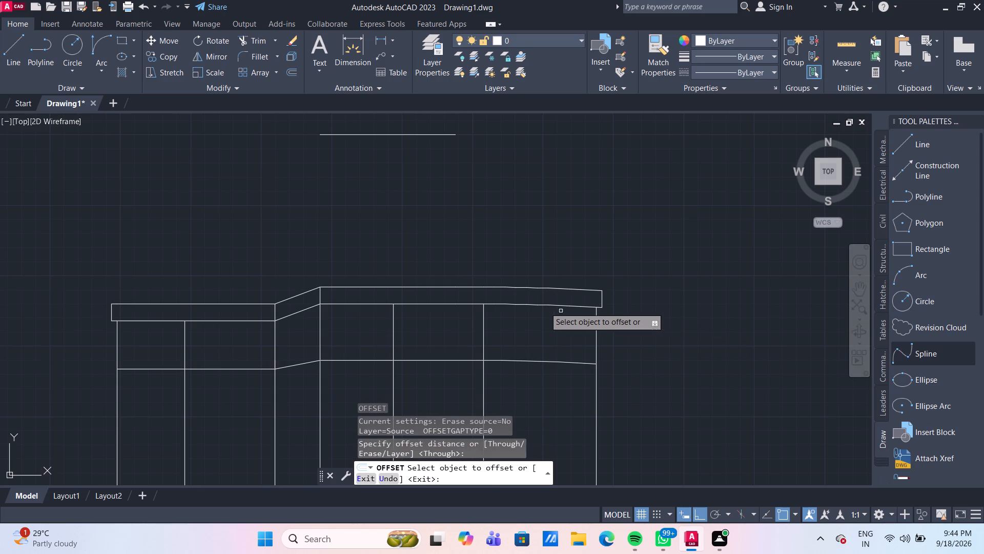
scroll(534, 306, "up", 2)
left_click(534, 306)
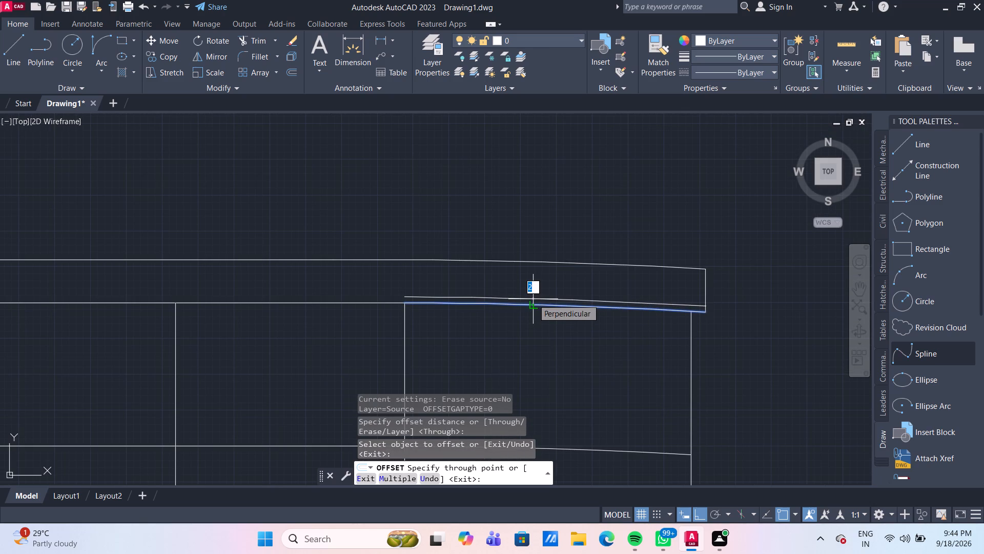
key("3")
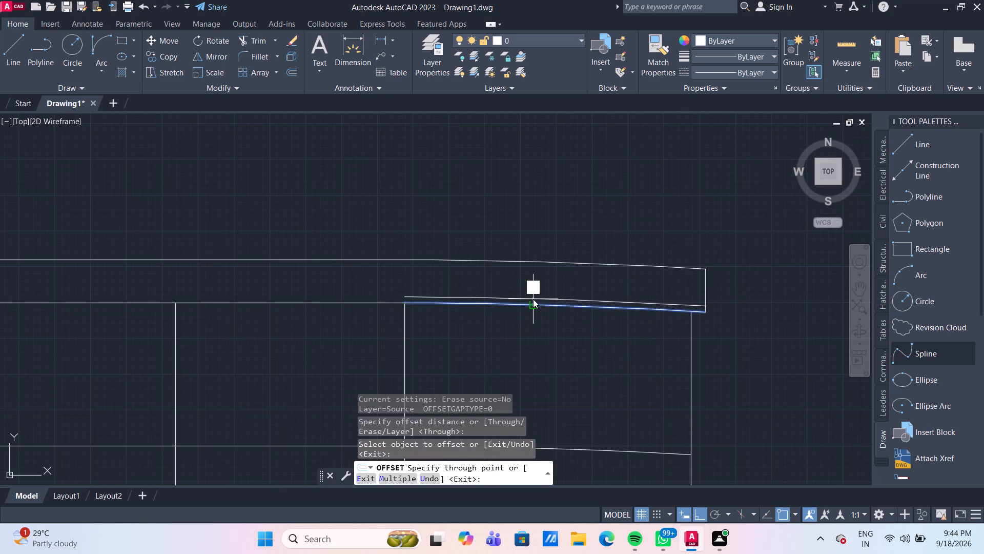
key("Return")
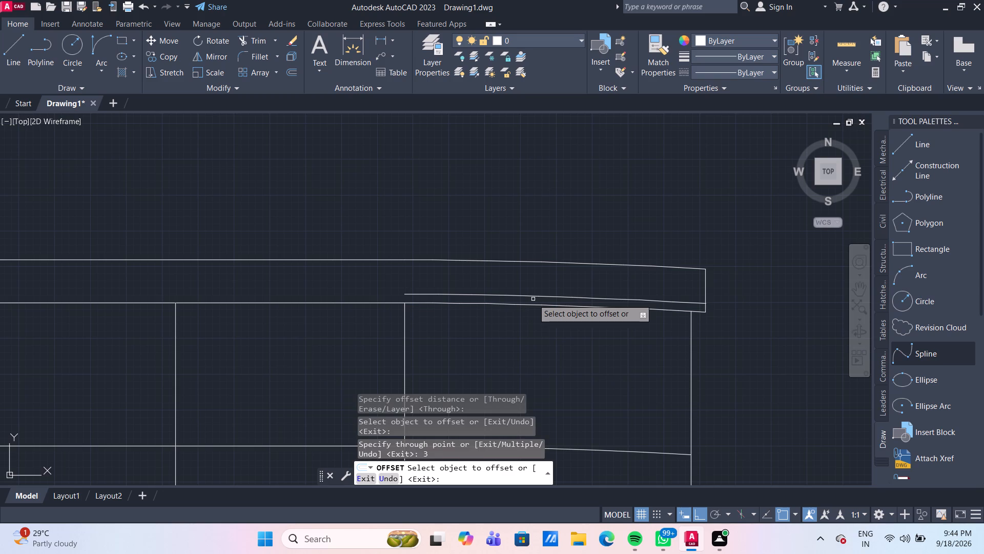
Offset the two straight segments of the lower top edge, between the arc and the slope, 3 mm upward.
scroll(545, 318, "down", 2)
scroll(609, 353, "down", 2)
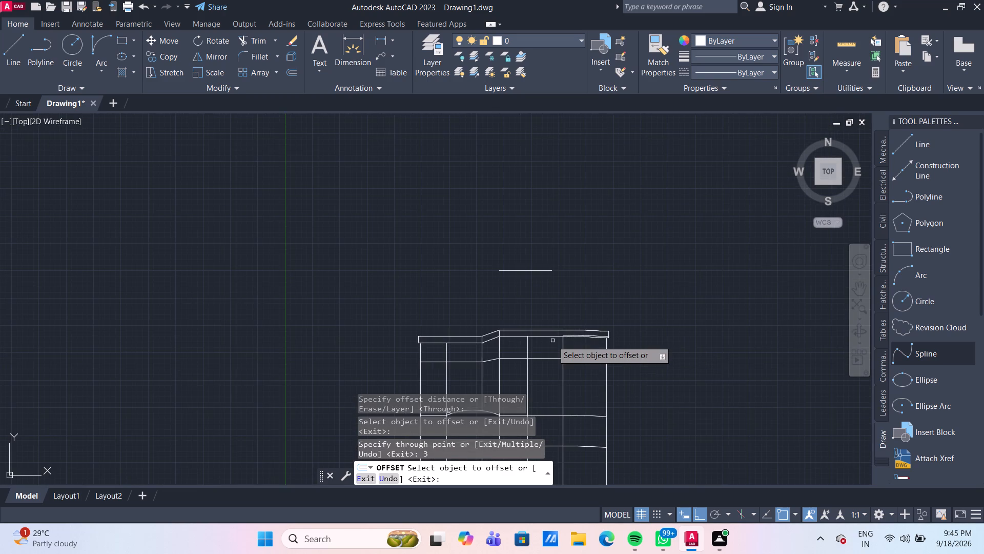
scroll(552, 341, "up", 4)
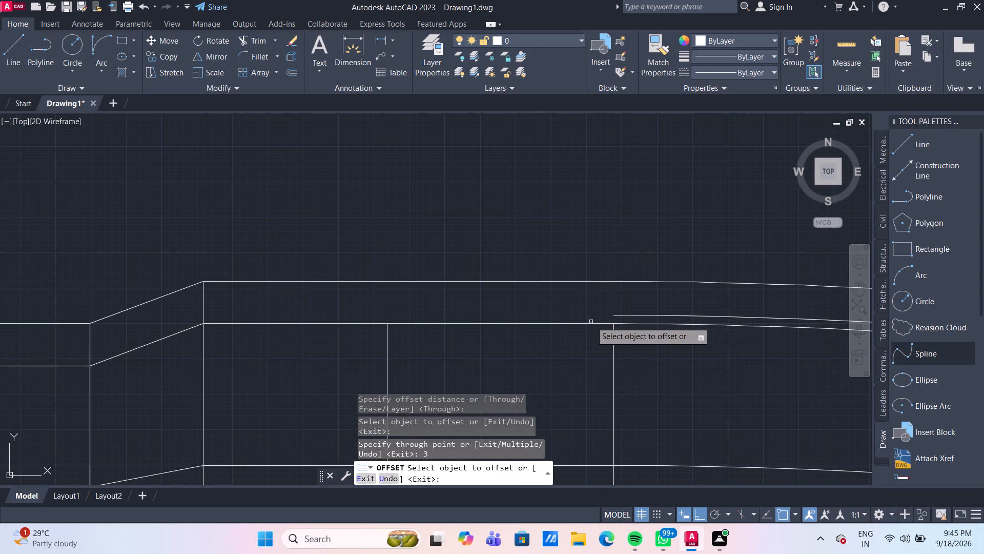
left_click(595, 325)
key("3")
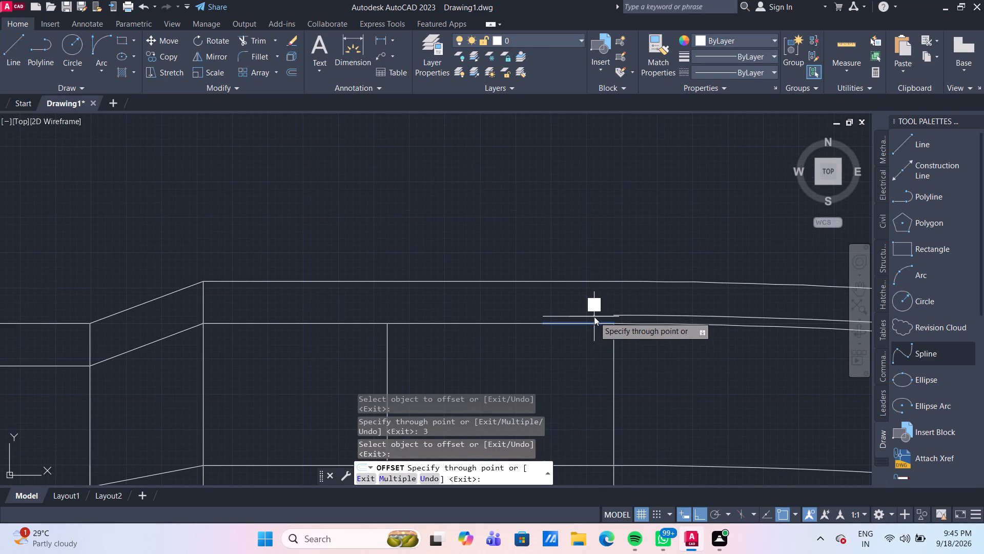
key("Return")
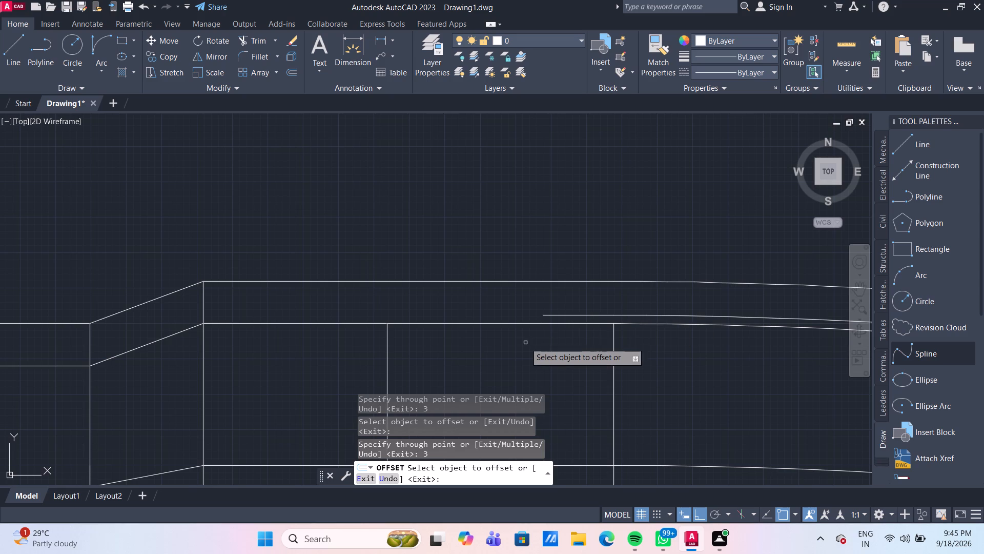
left_click(489, 324)
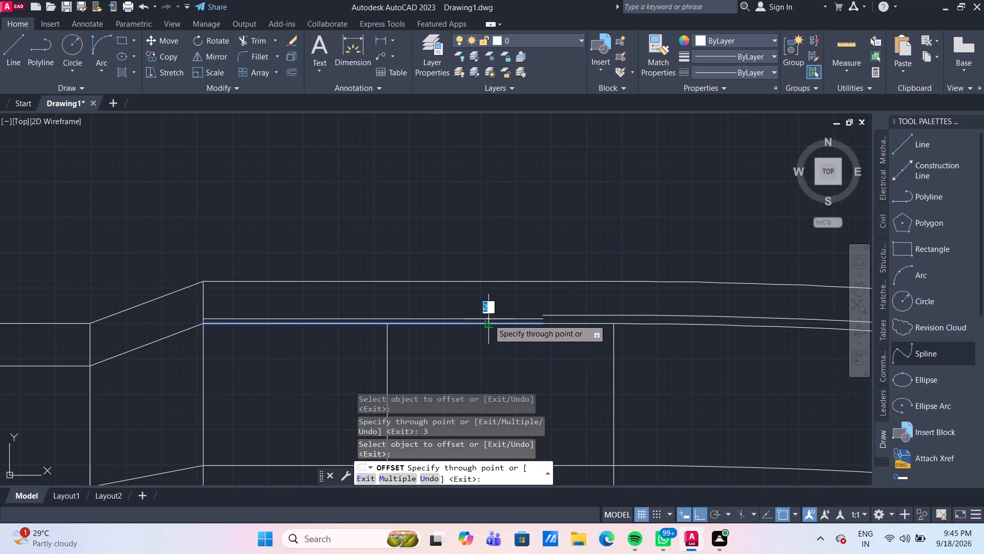
key("3")
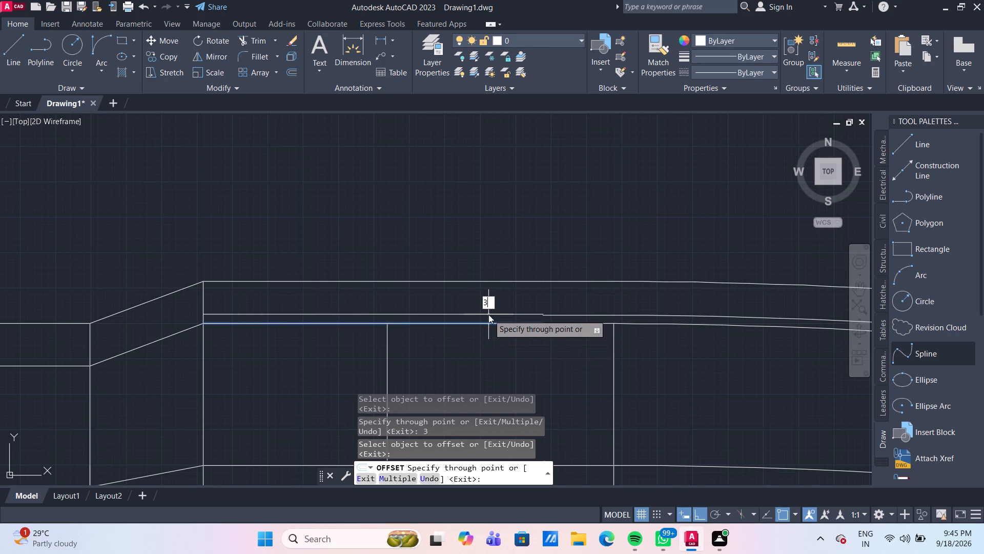
key("Return")
Offset the lower sloped line of the top band 3 mm upward.
scroll(426, 351, "down", 1)
scroll(244, 345, "up", 1)
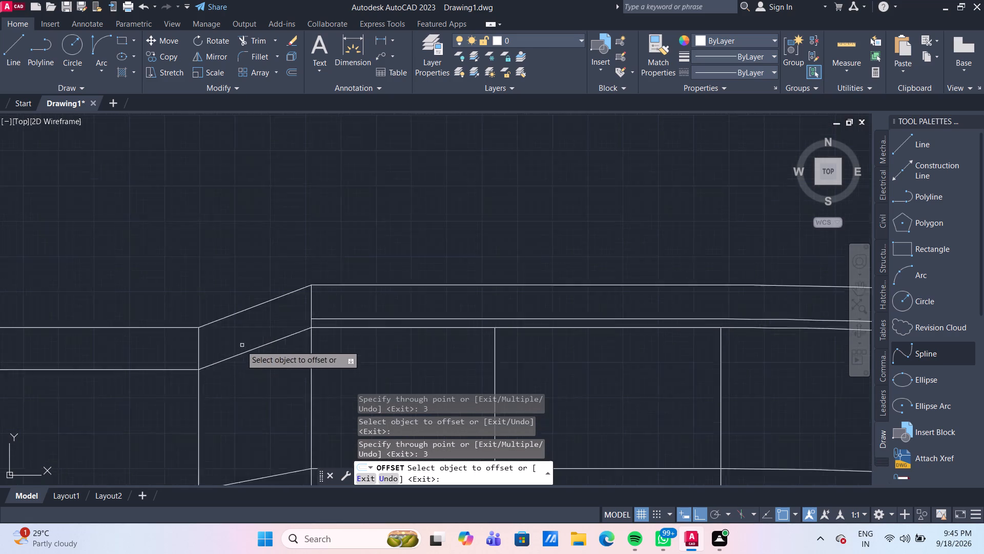
scroll(238, 345, "up", 2)
middle_click_drag(212, 353, 282, 311)
left_click(344, 316)
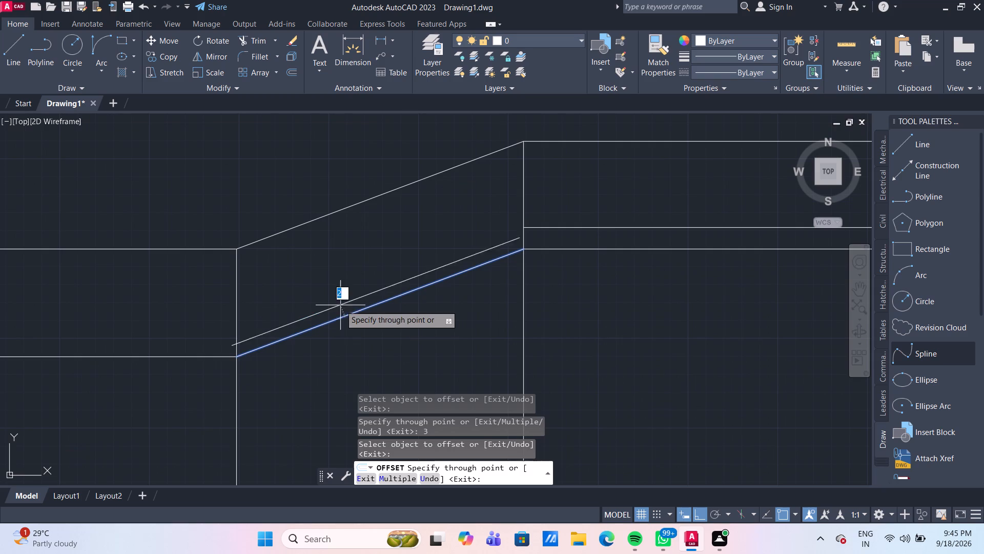
key("3")
key("Return")
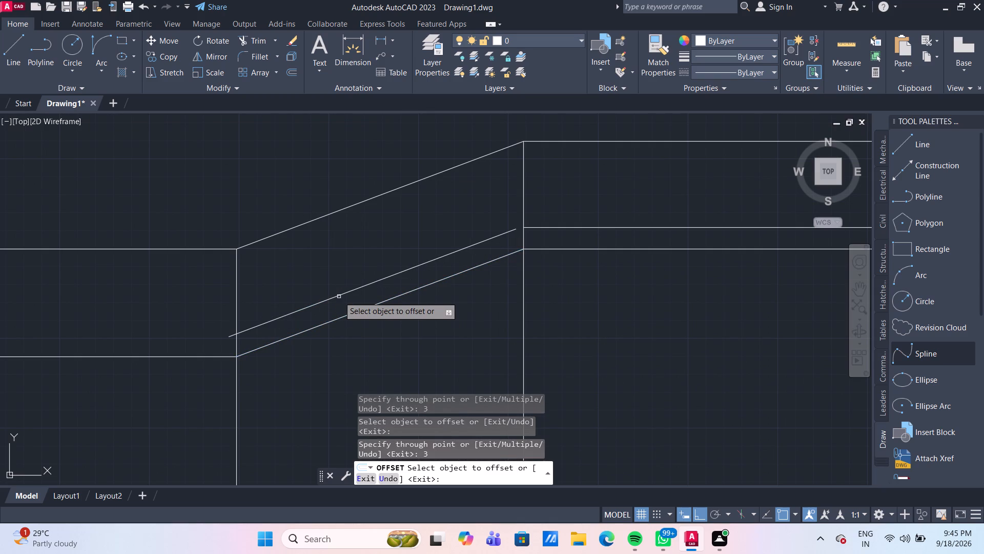
Offset the straight lower edge of the top band before the slope 3 mm upward.
scroll(339, 296, "down", 3)
scroll(167, 320, "up", 1)
scroll(141, 330, "down", 1)
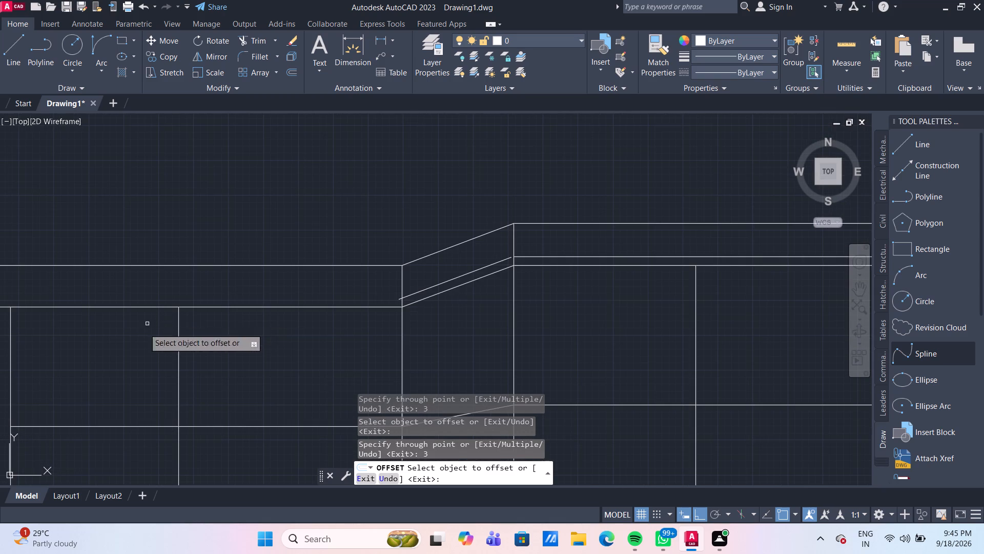
middle_click_drag(145, 338, 174, 345)
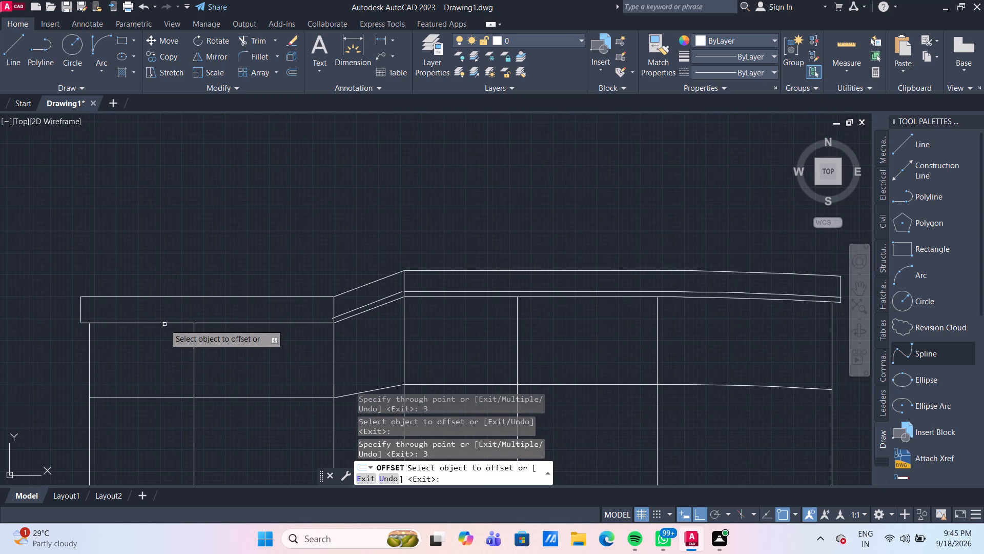
left_click(166, 324)
key("3")
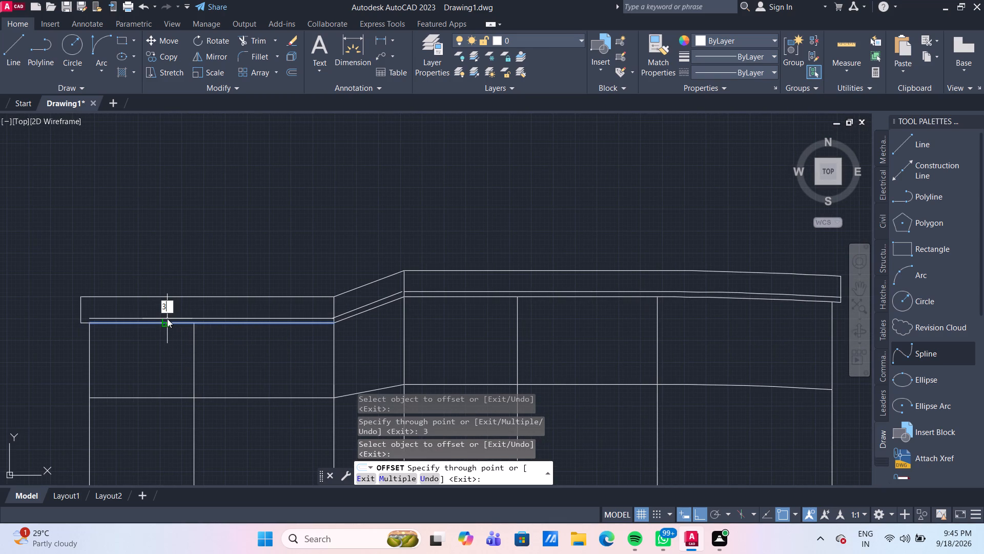
key("Return")
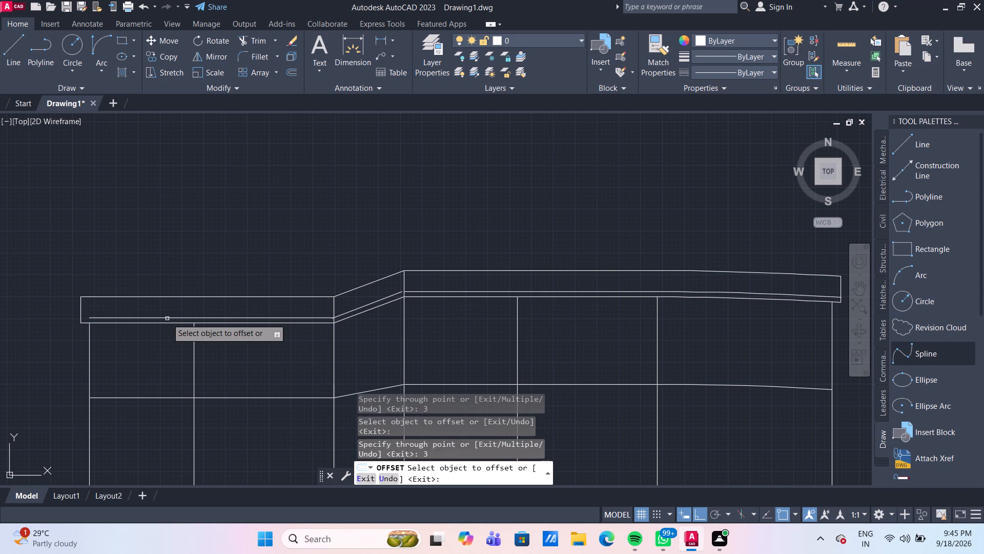
left_click(167, 319)
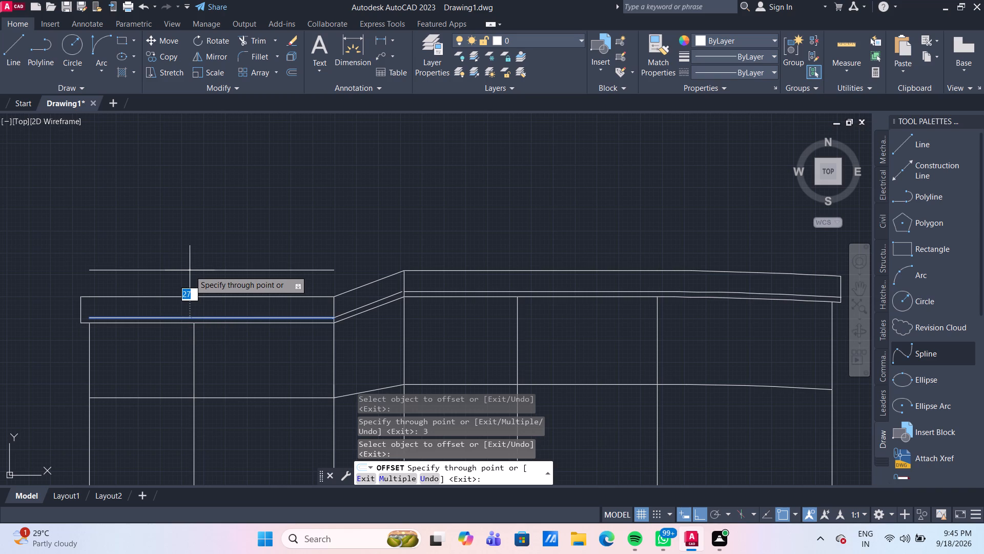
key("Escape")
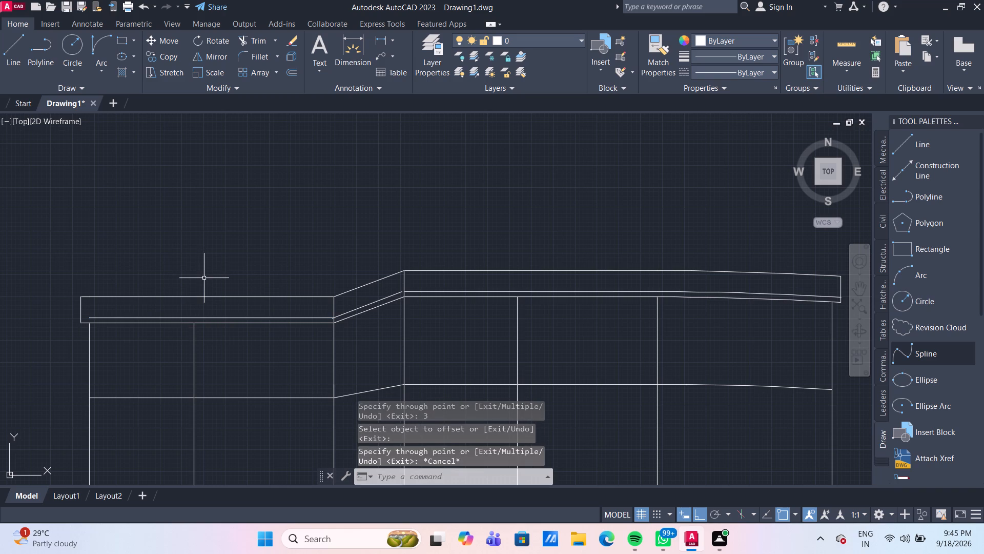
Extend the new offset line to the outer end of the 5 mm overhang.
type("ex")
key("Return")
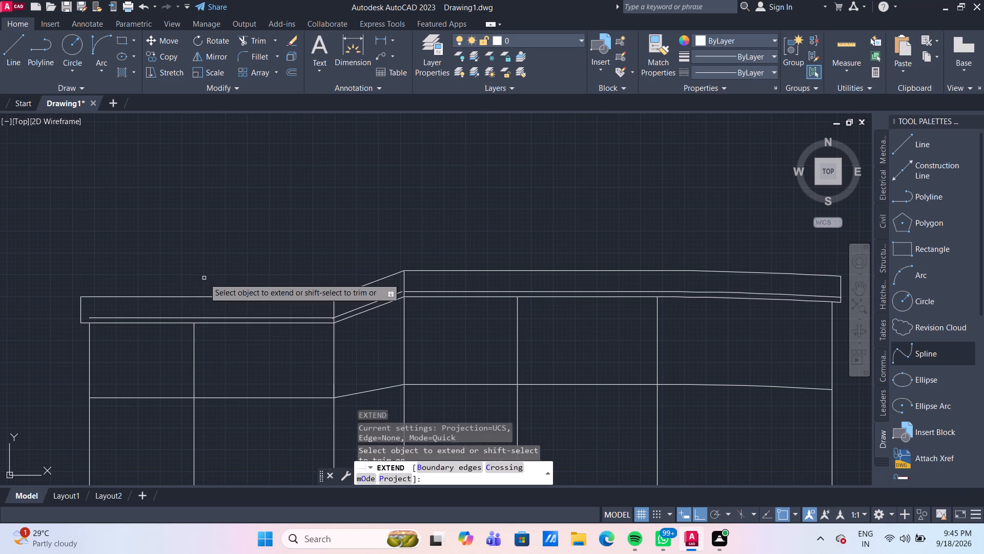
left_click(100, 317)
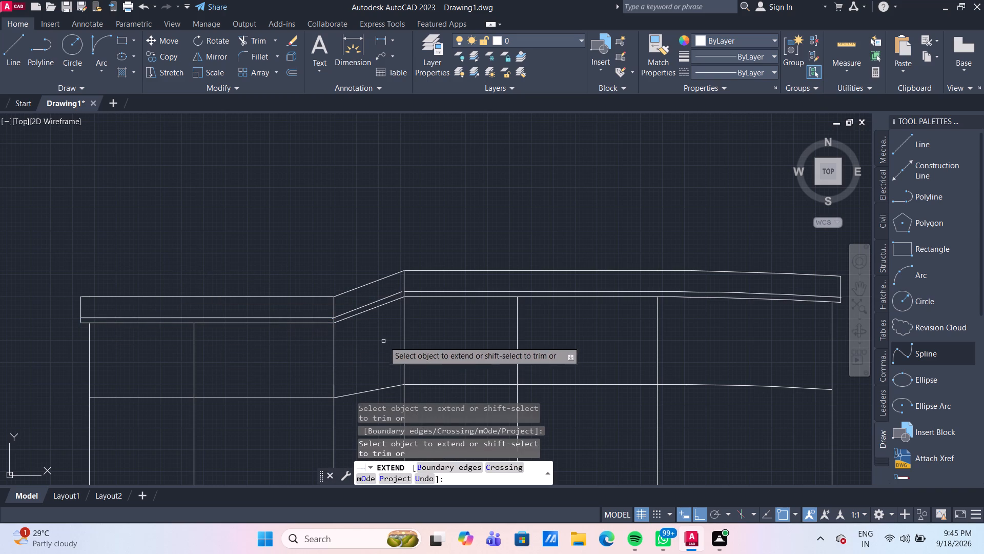
scroll(378, 316, "up", 2)
key("Escape")
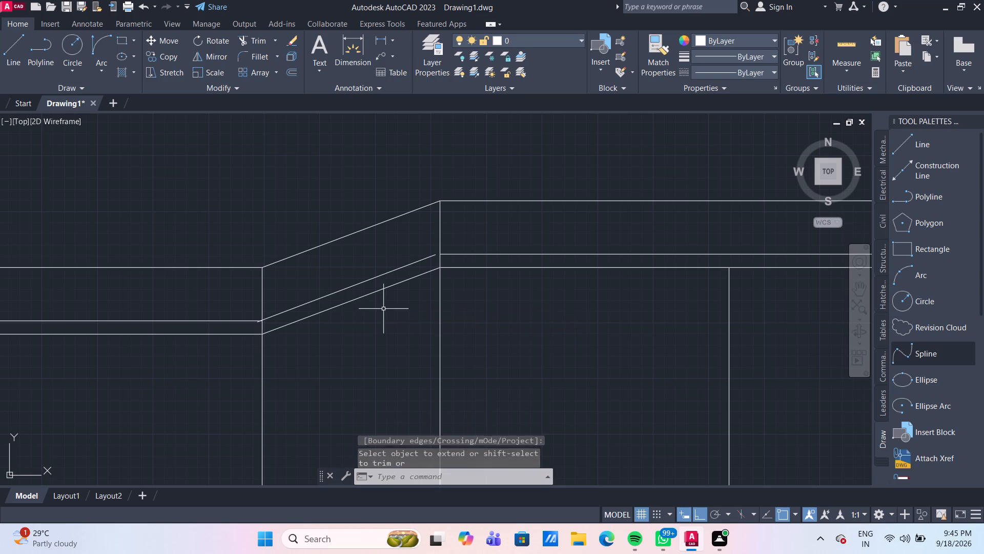
Move the sloped offset line by its upper endpoint onto the adjoining horizontal offset line's end at the vertical.
scroll(353, 300, "up", 1)
middle_click_drag(356, 300, 377, 302)
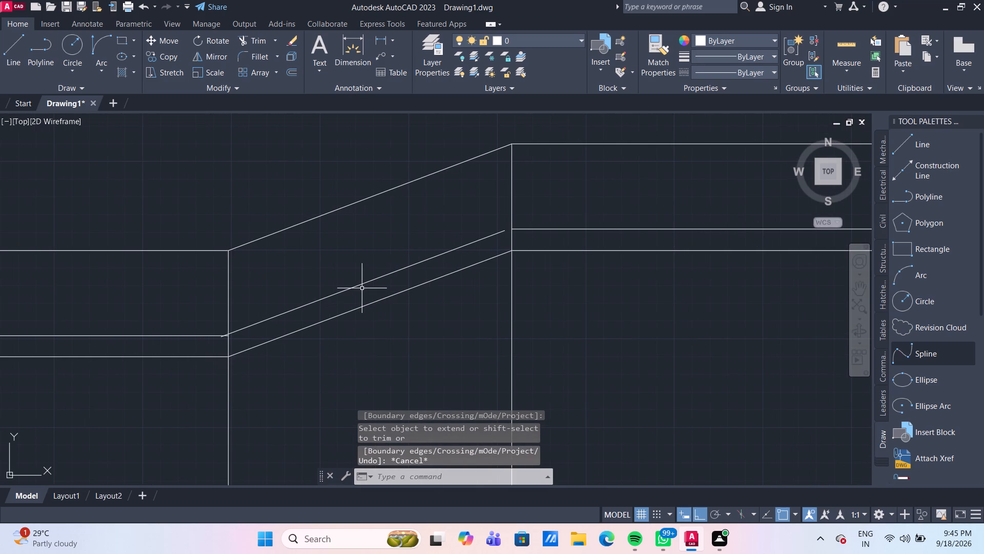
left_click(360, 286)
key("m")
key("Return")
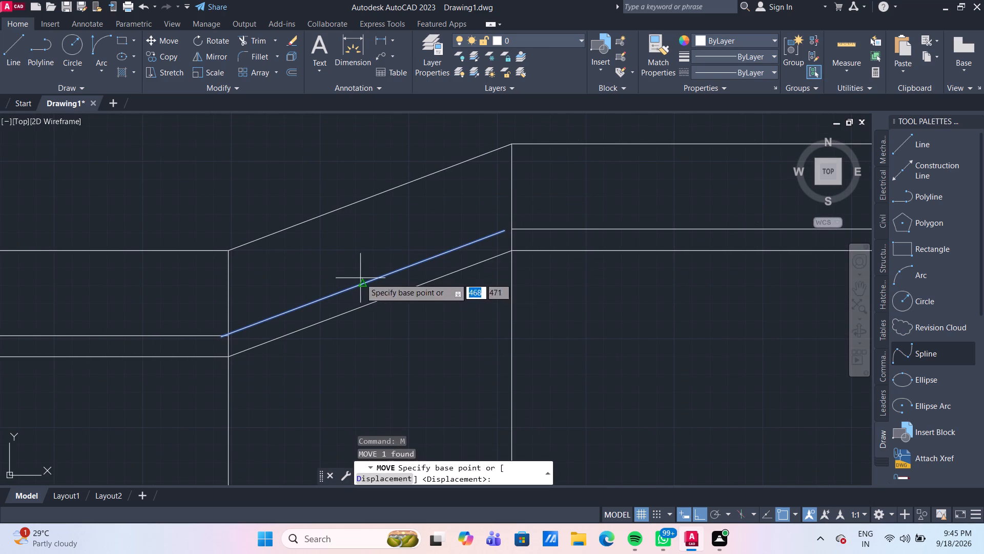
scroll(487, 248, "up", 2)
left_click(527, 200)
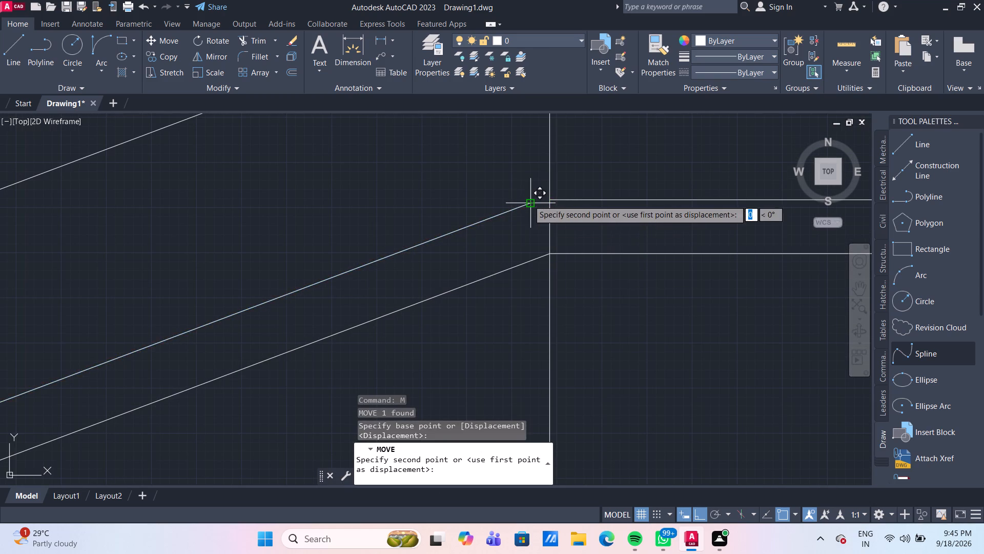
left_click(550, 196)
scroll(550, 196, "down", 3)
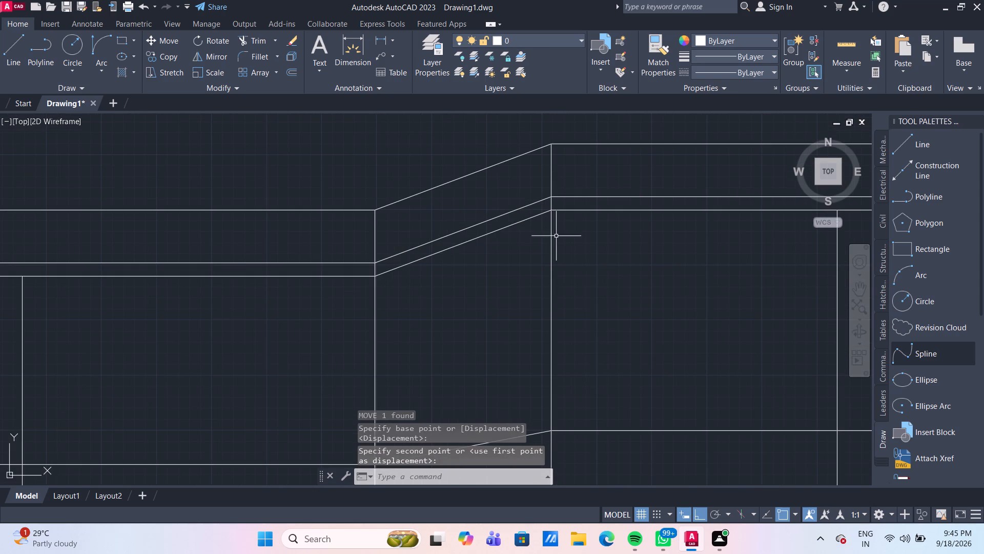
Draw lines from the upper end of the slope below the band: 10 mm down, 40 mm across to the other vertical, and back to the start.
scroll(559, 273, "down", 2)
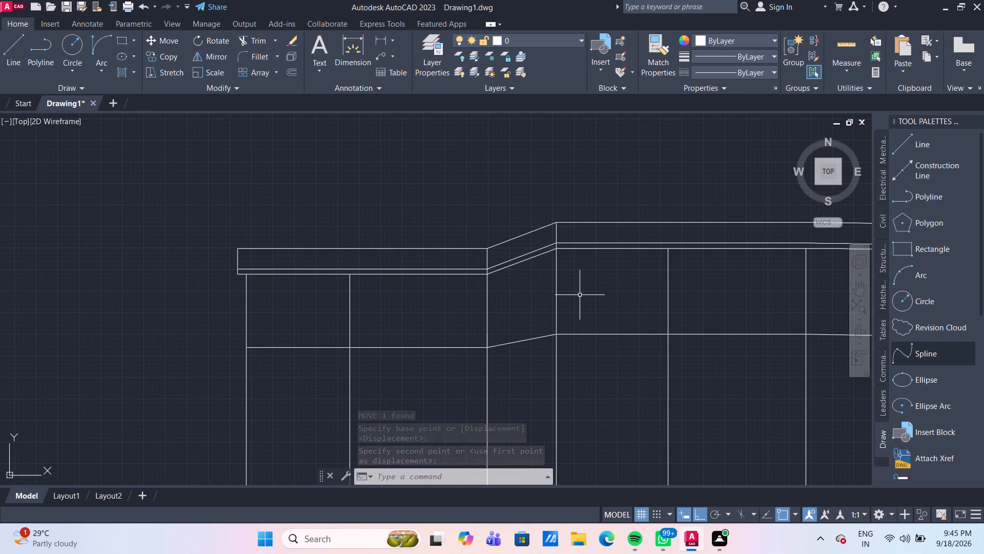
scroll(592, 313, "down", 2)
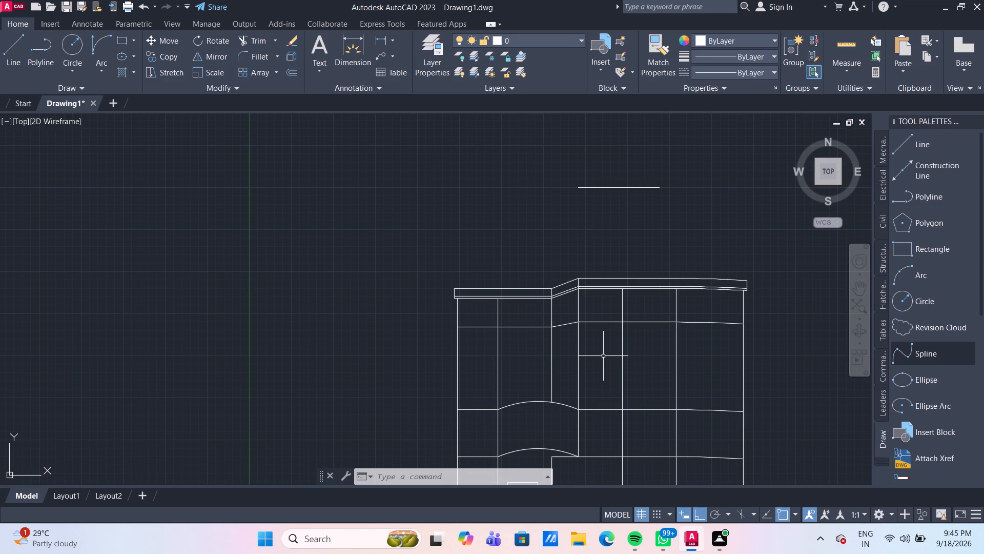
scroll(603, 356, "down", 2)
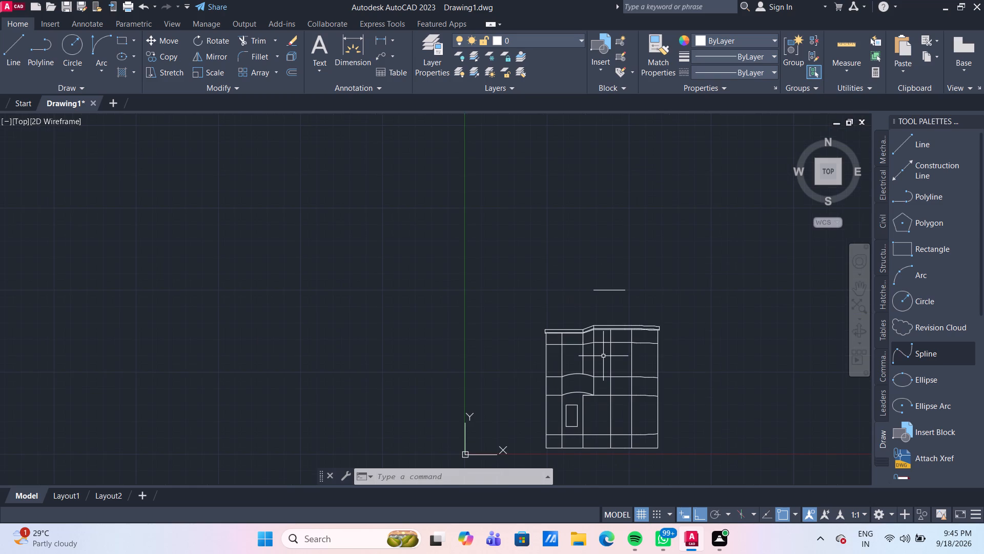
scroll(603, 353, "up", 4)
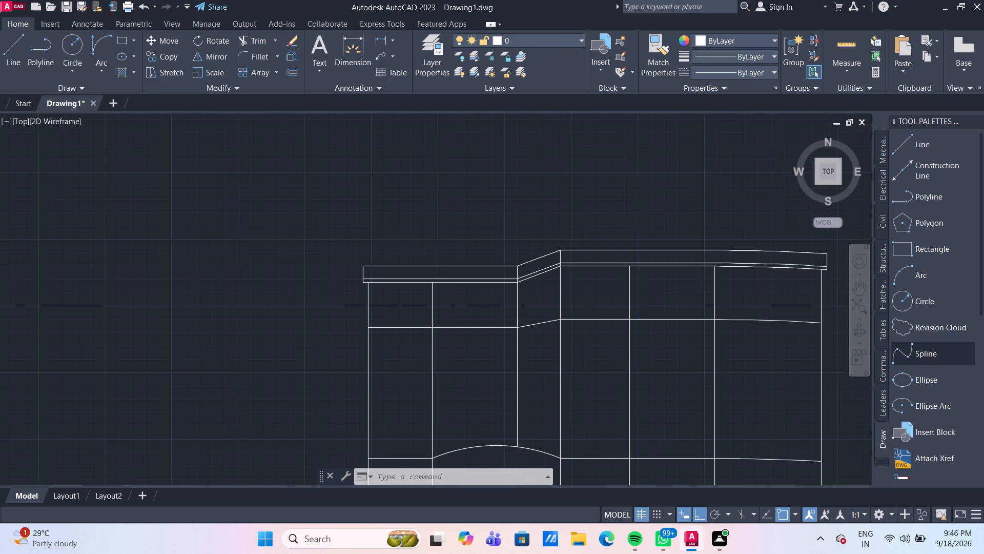
scroll(521, 335, "up", 1)
middle_click_drag(521, 335, 515, 308)
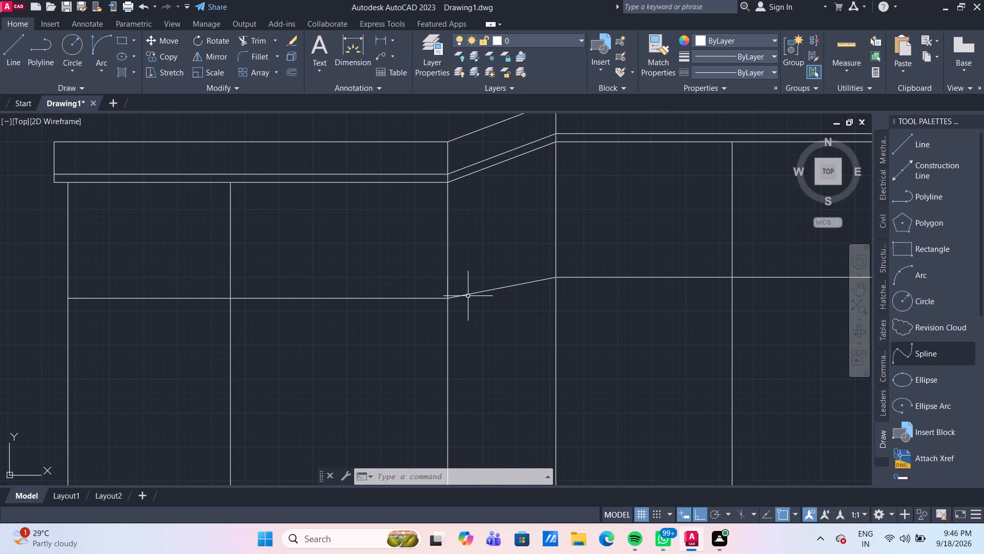
left_click(468, 295)
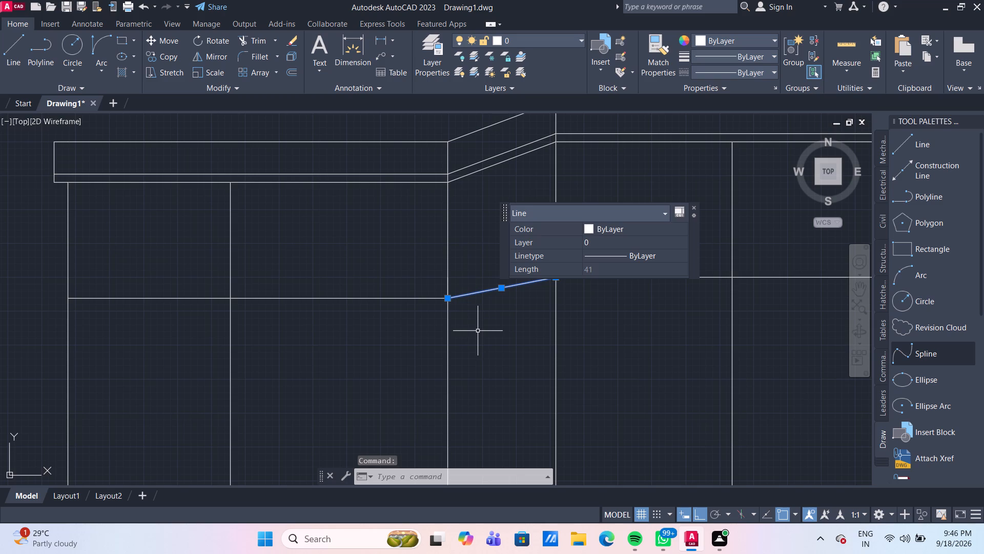
key("Escape")
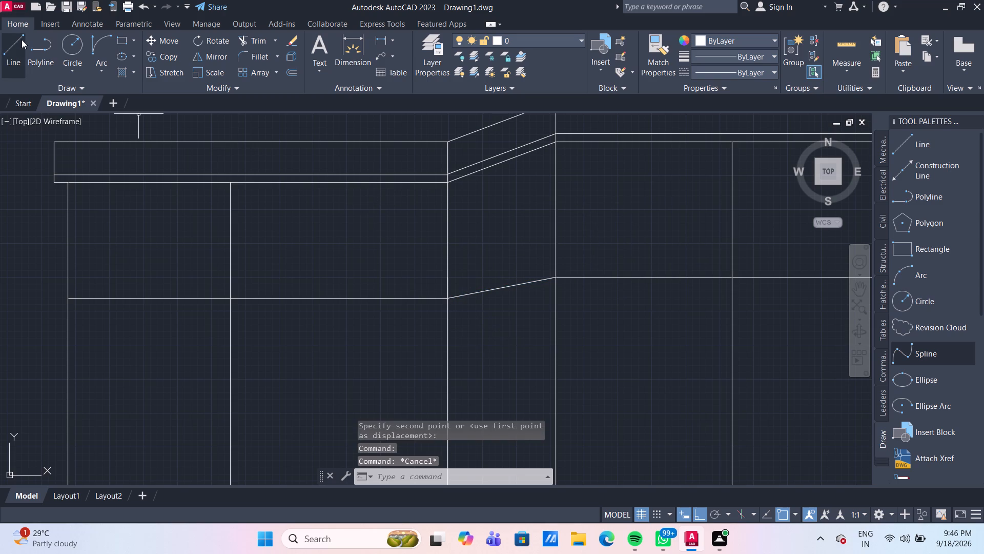
left_click(22, 39)
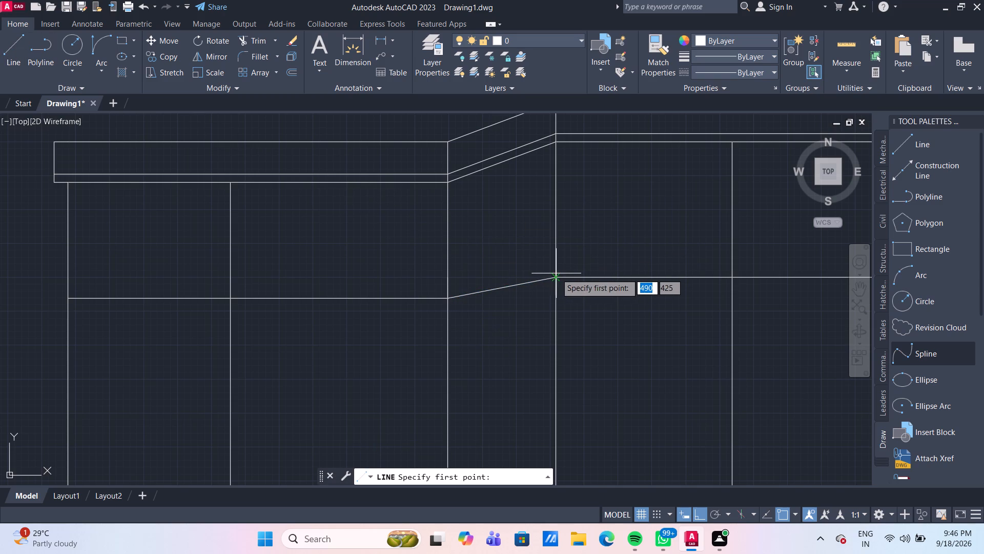
left_click(556, 278)
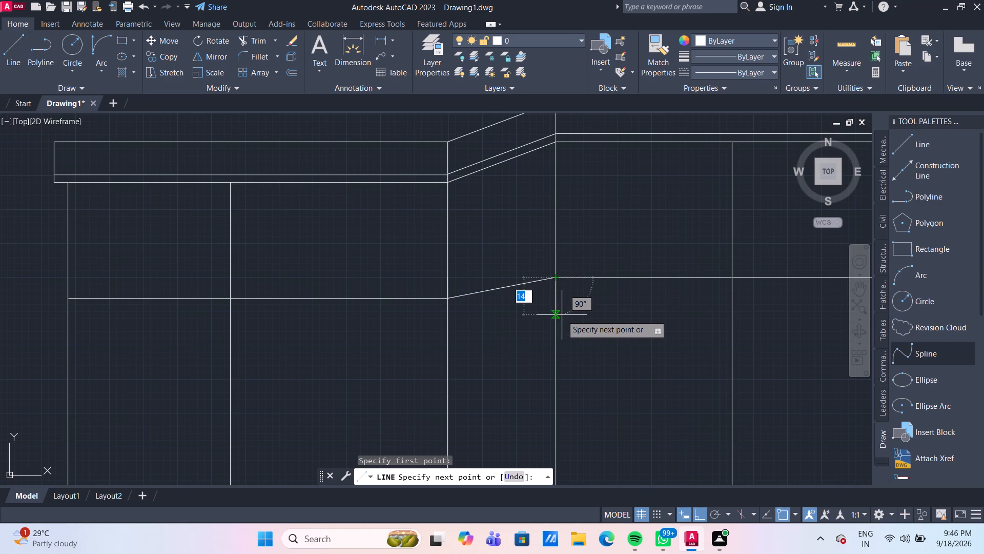
type("10")
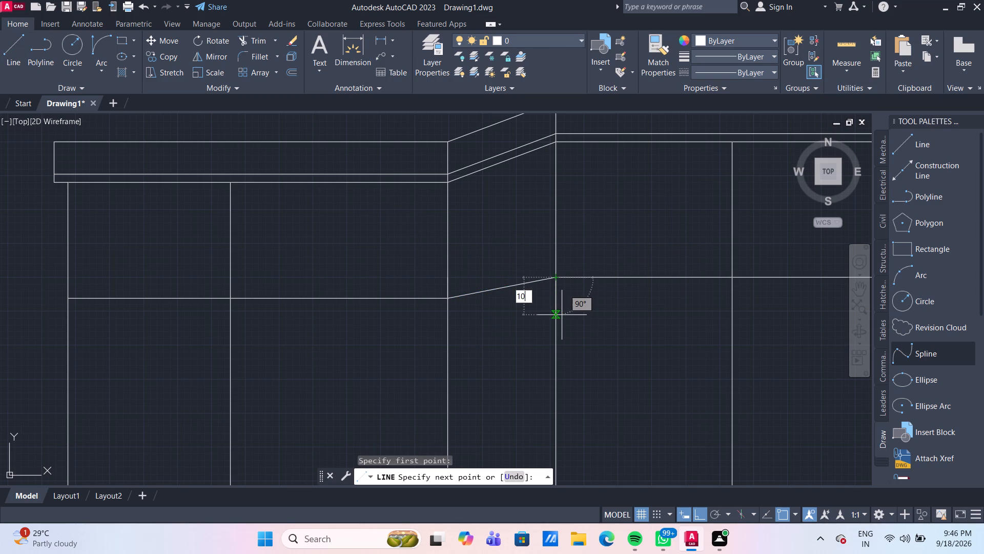
key("Return")
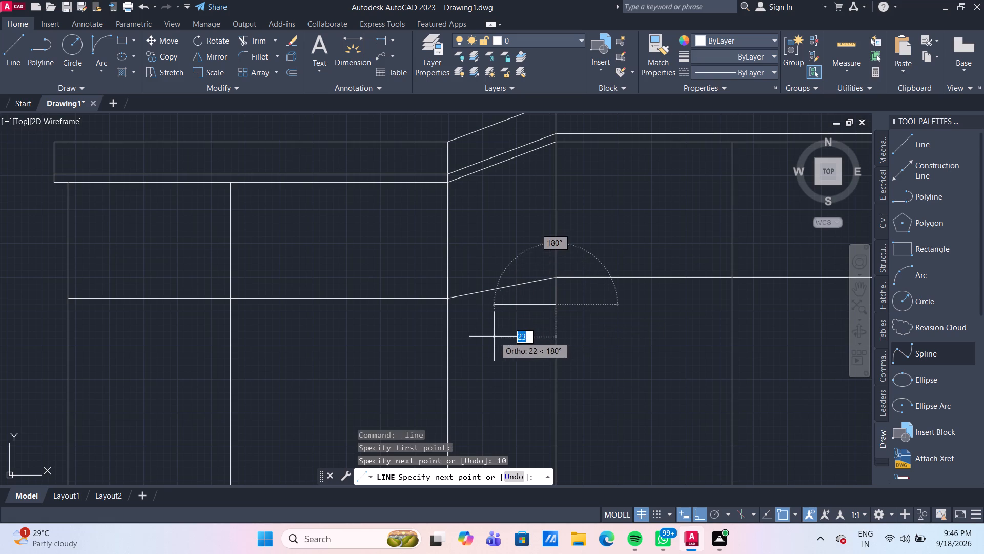
left_click(449, 305)
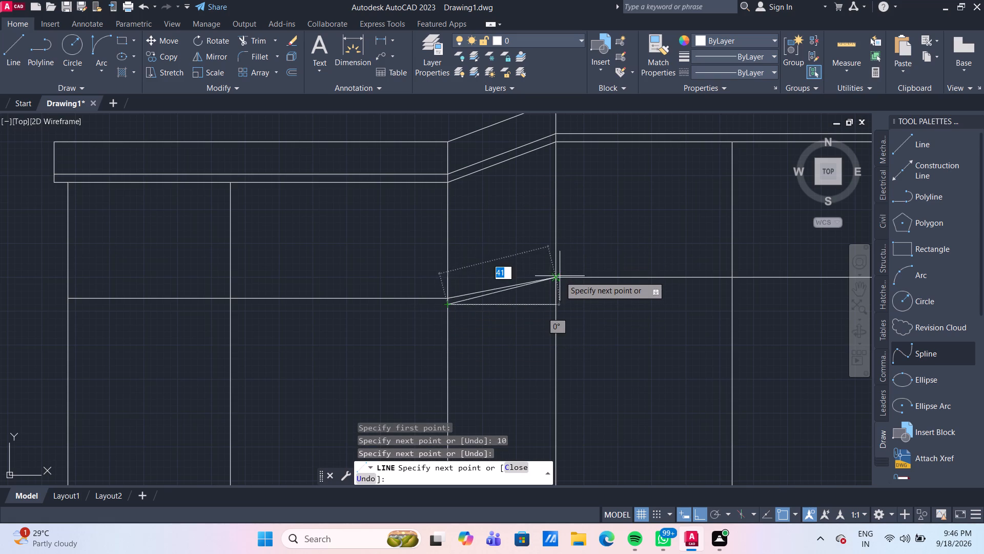
left_click(557, 278)
key("Escape")
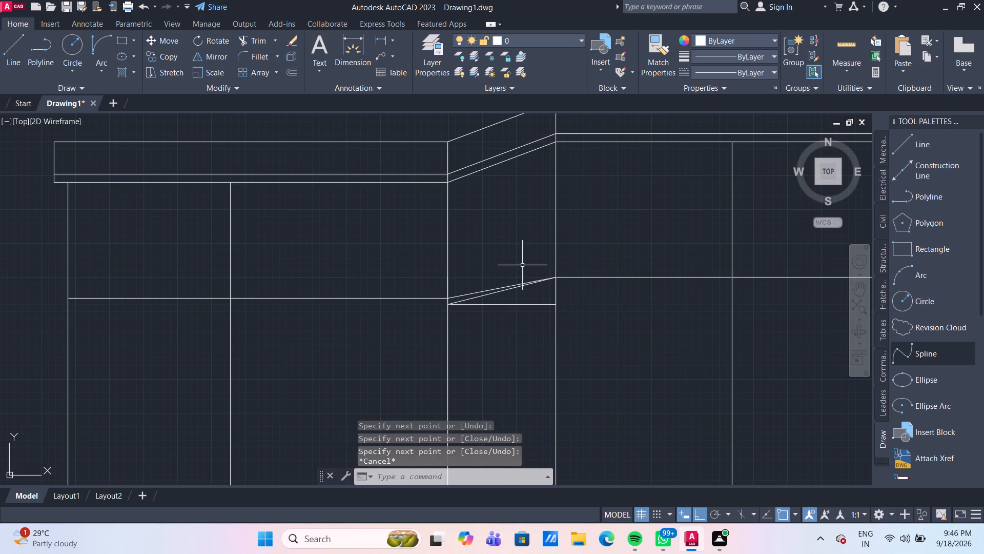
Delete the original sloped line and the horizontal and vertical construction lines, leaving only the new steeper slope.
scroll(483, 294, "up", 2)
key("Escape")
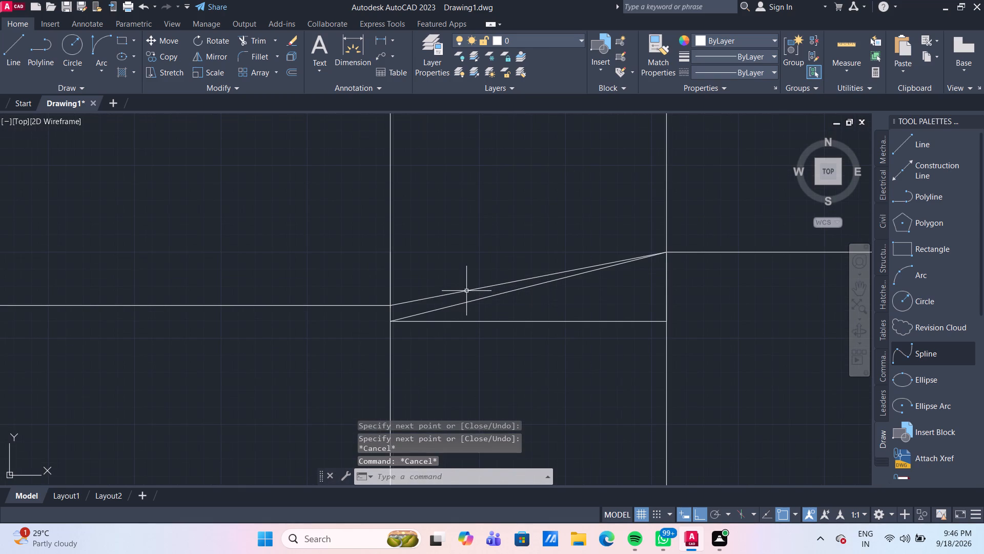
left_click(466, 291)
key("Delete")
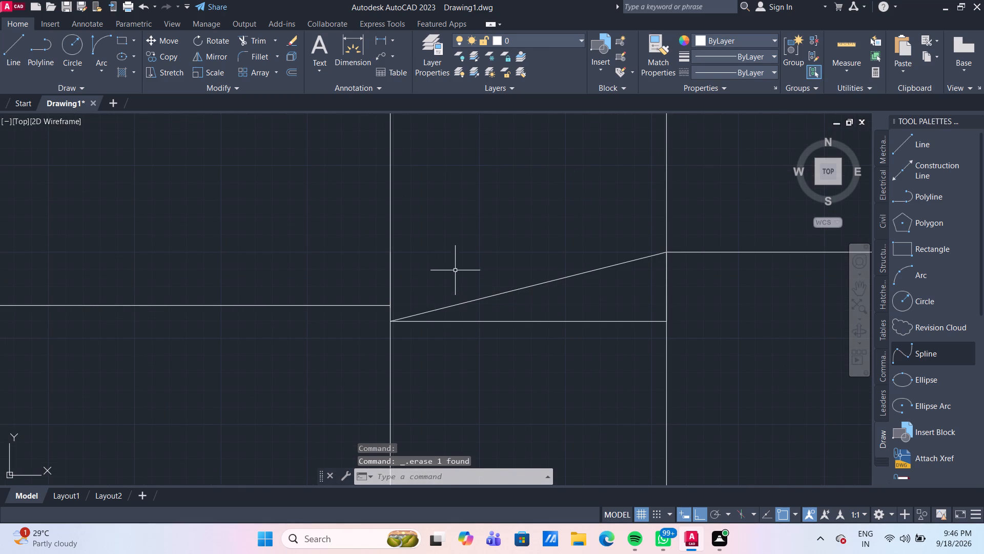
left_click(511, 321)
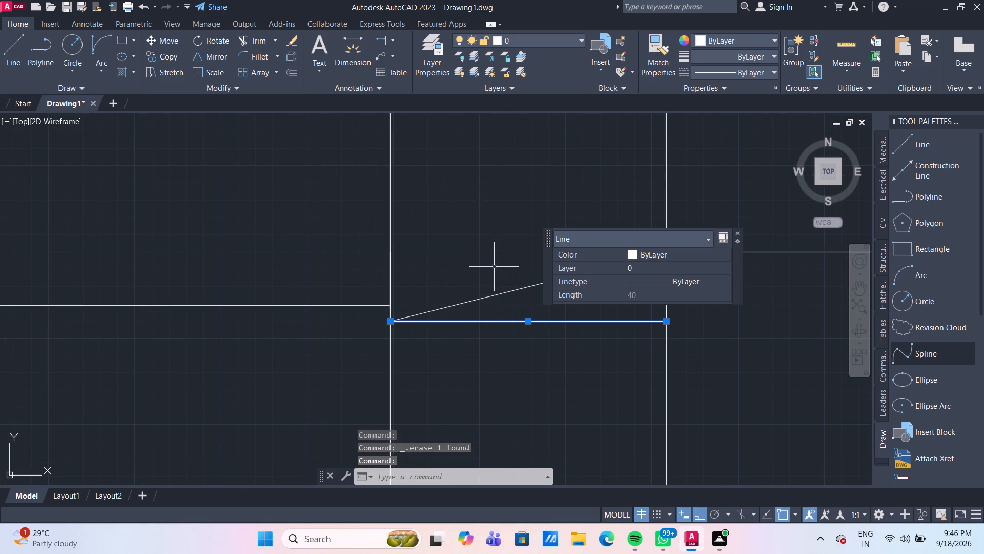
key("Delete")
left_click(666, 285)
key("Delete")
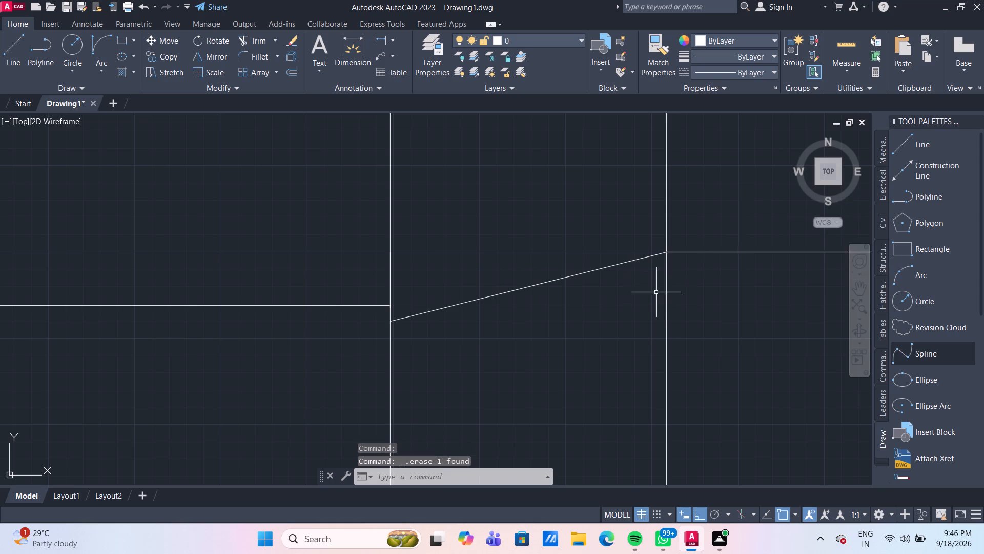
Move the 140 mm horizontal line below the band by its inner endpoint down onto the lower end of the new slope.
scroll(654, 310, "down", 3)
left_click(566, 309)
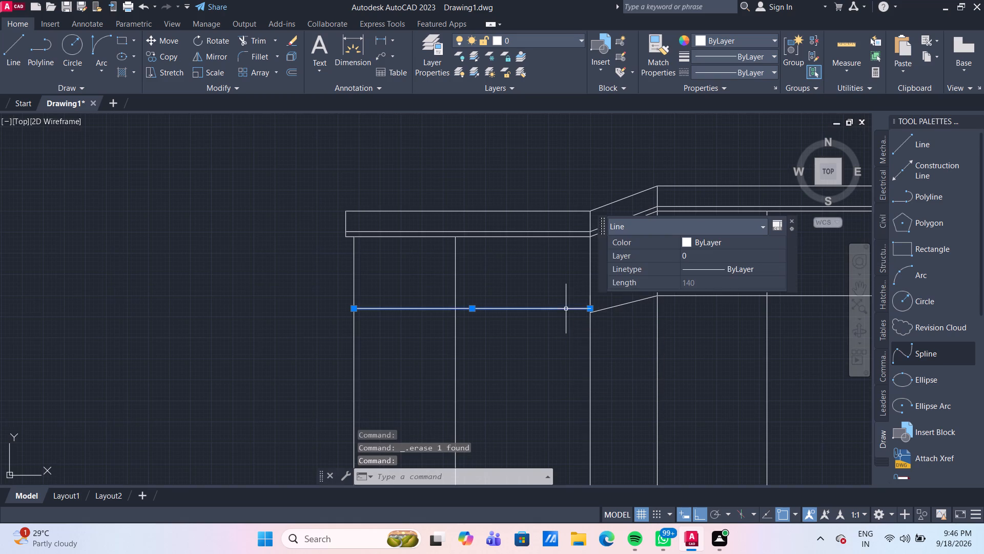
key("m")
key("Return")
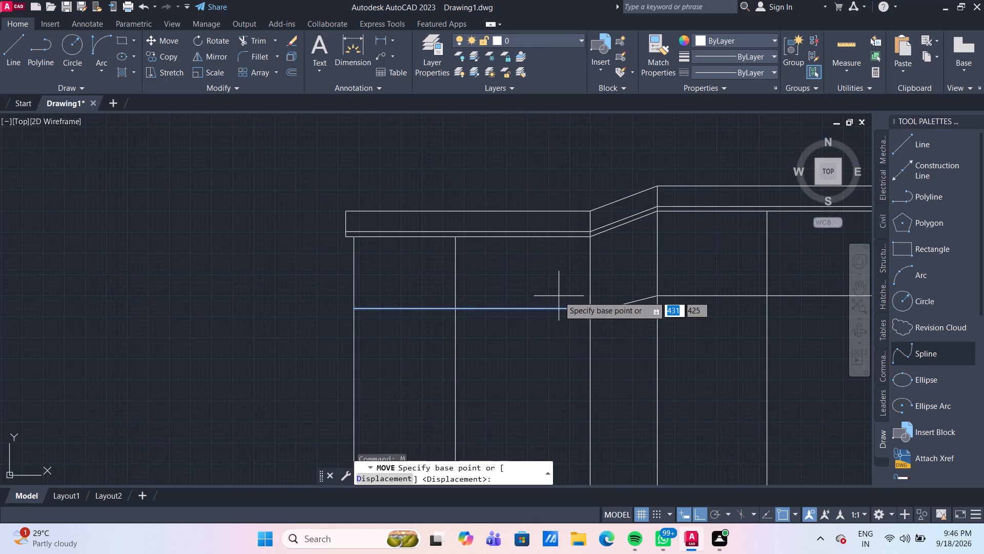
scroll(591, 330, "up", 3)
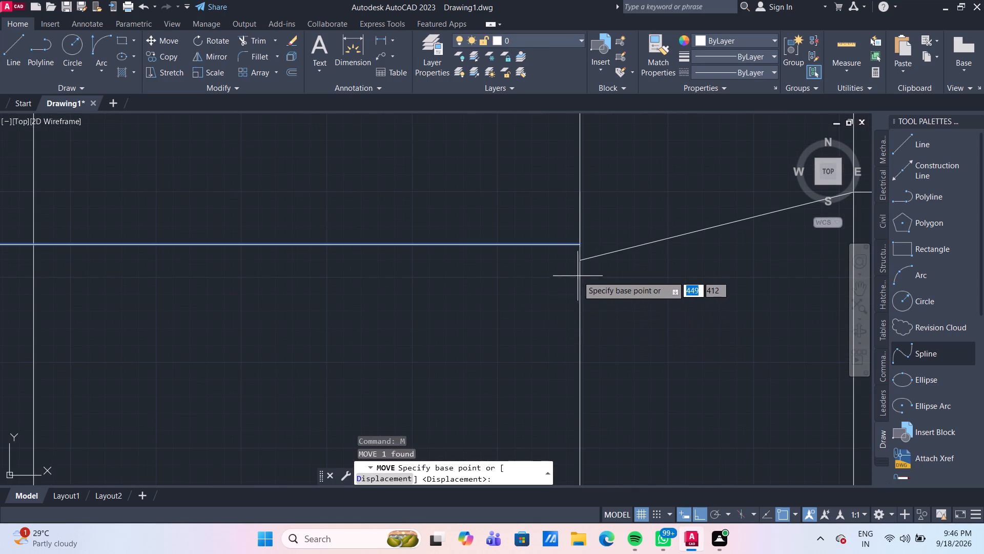
scroll(577, 245, "up", 3)
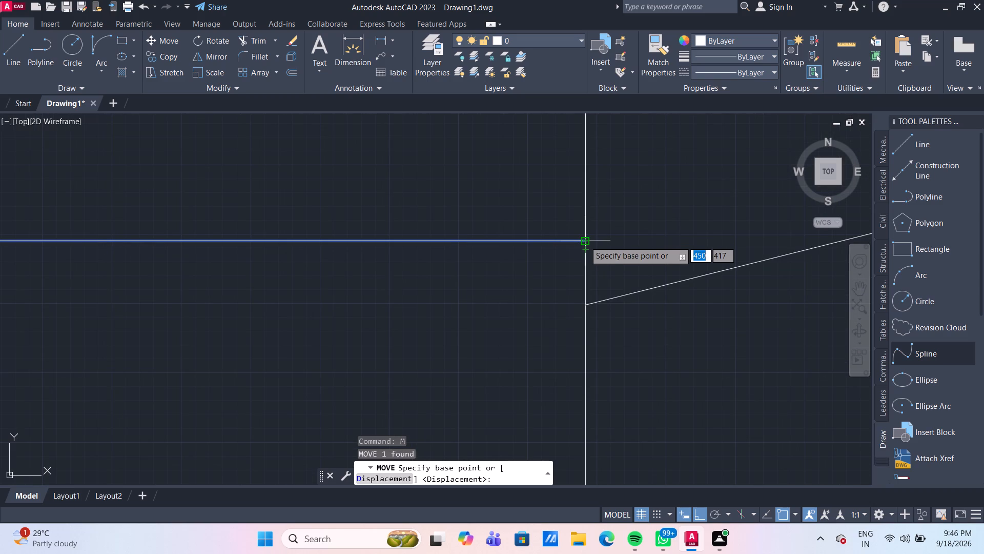
left_click(585, 241)
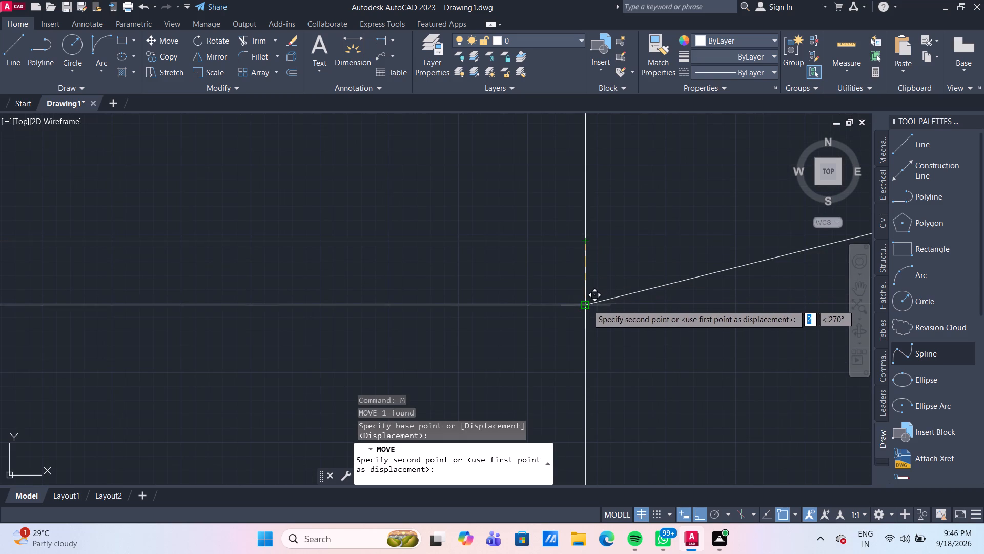
left_click(587, 305)
Delete the stray 120 mm horizontal line floating above the top band.
scroll(596, 312, "down", 9)
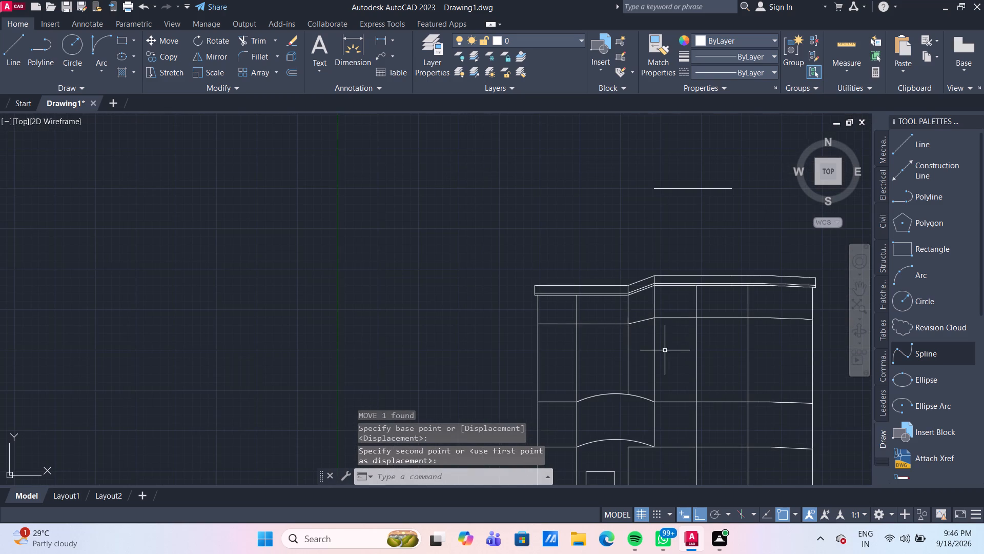
middle_click_drag(684, 346, 505, 281)
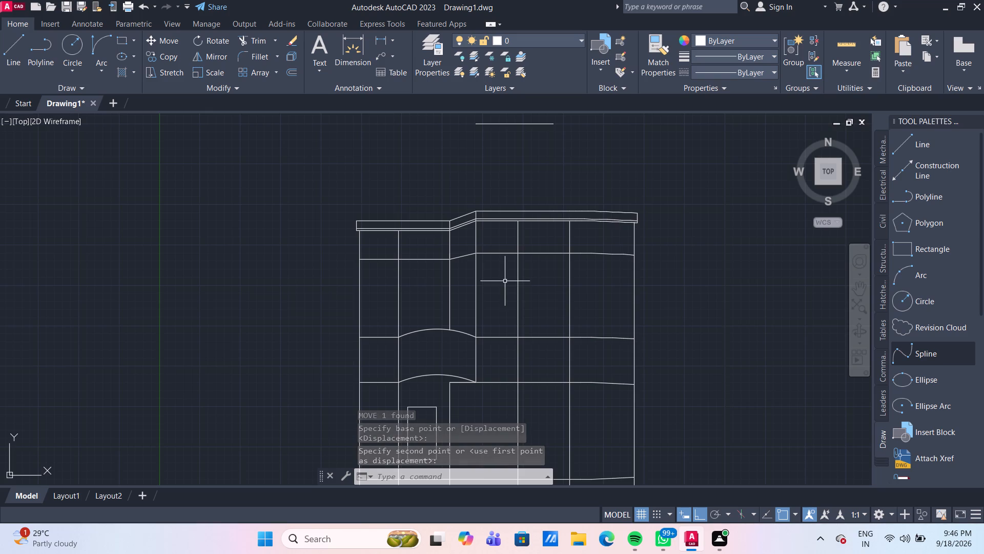
left_click(532, 123)
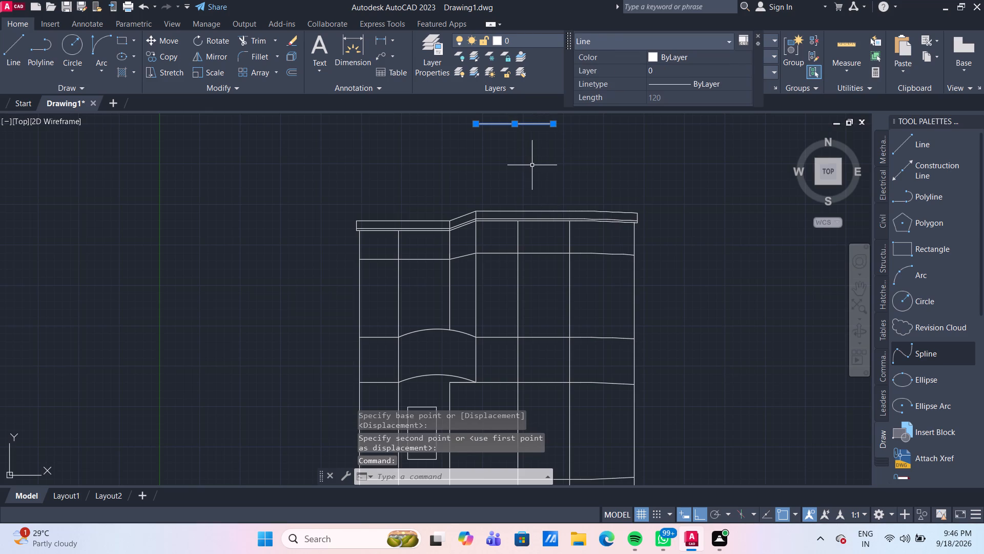
key("Delete")
Offset the two horizontal lines and the curved end line below the top band 10 mm downward, leaving out the slope.
scroll(566, 274, "up", 1)
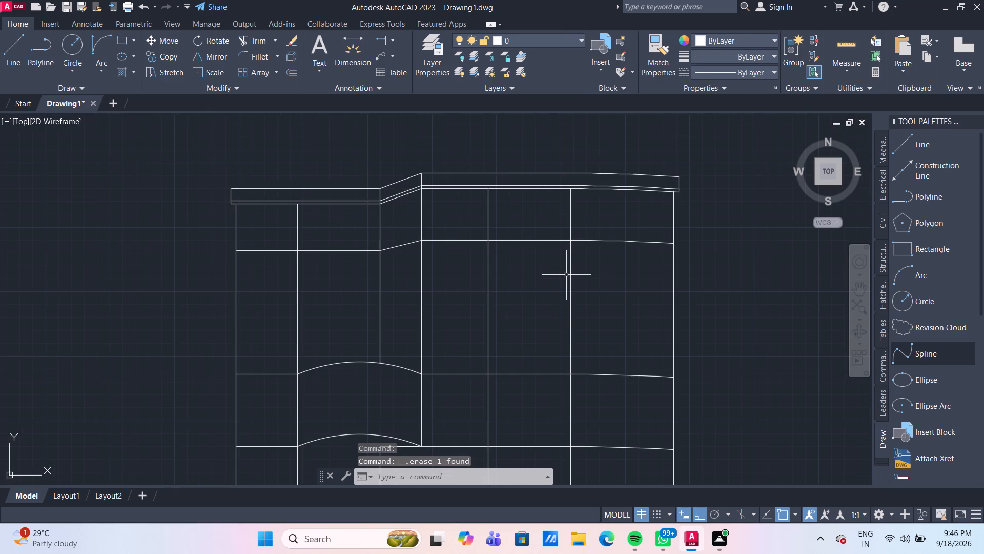
middle_click_drag(566, 275, 534, 286)
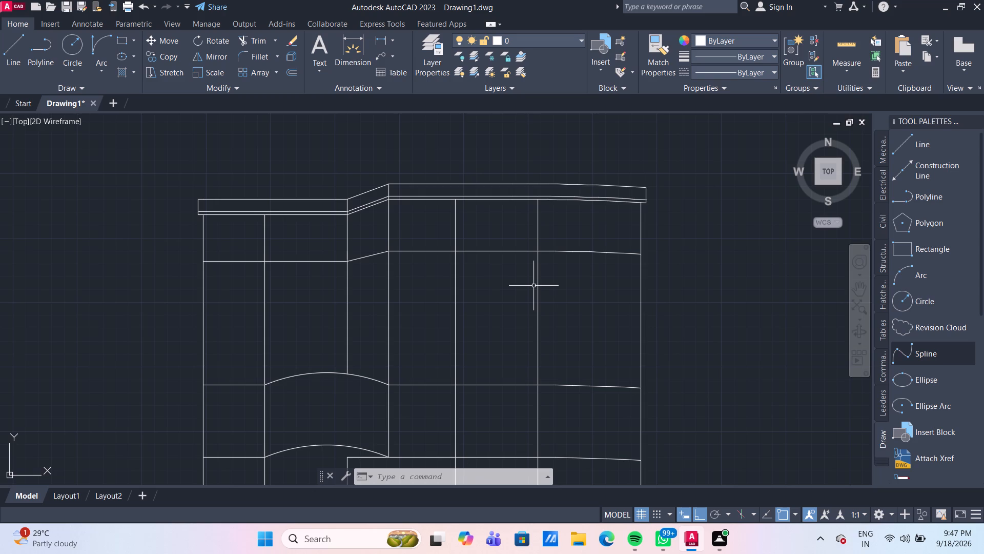
key("o")
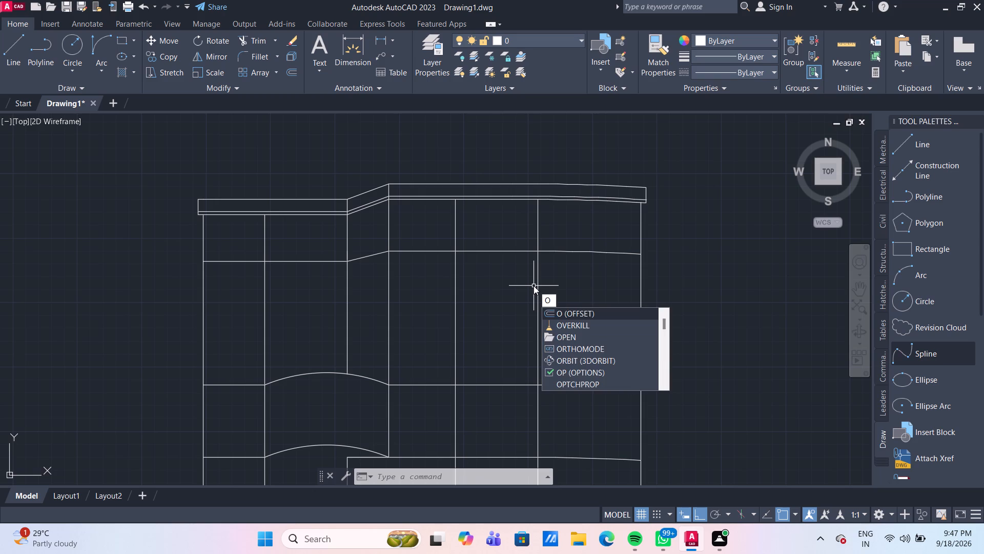
key("Return")
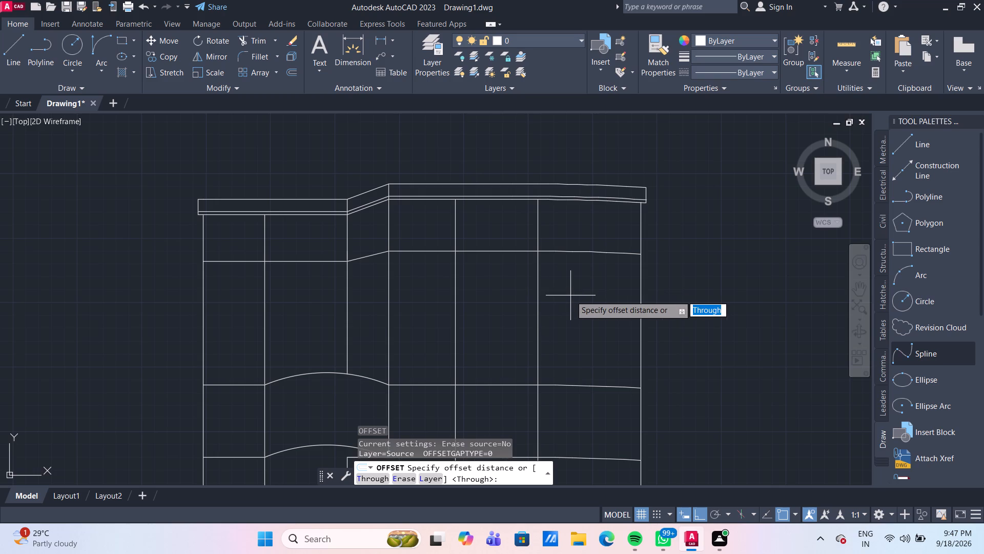
key("Return")
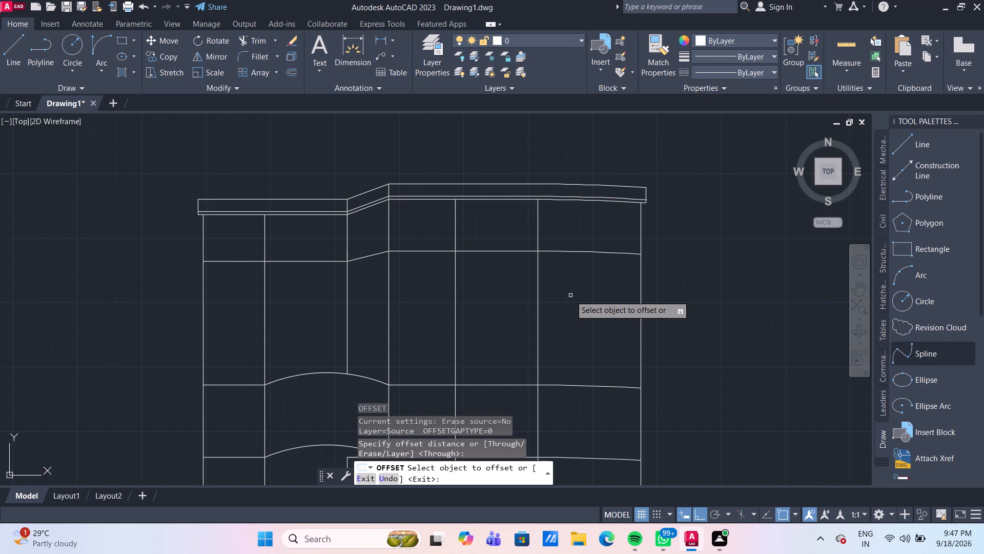
left_click(484, 252)
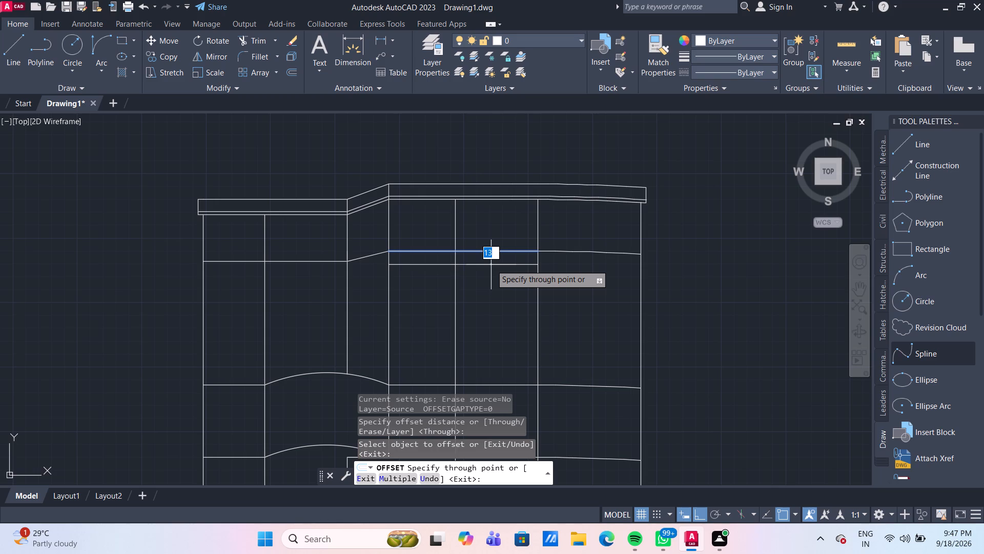
type("10")
key("Return")
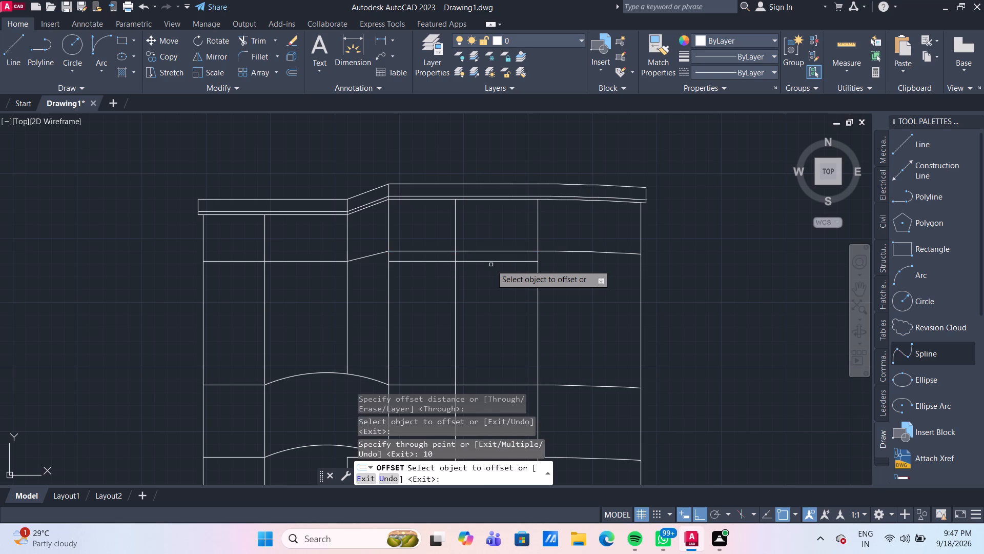
left_click(591, 252)
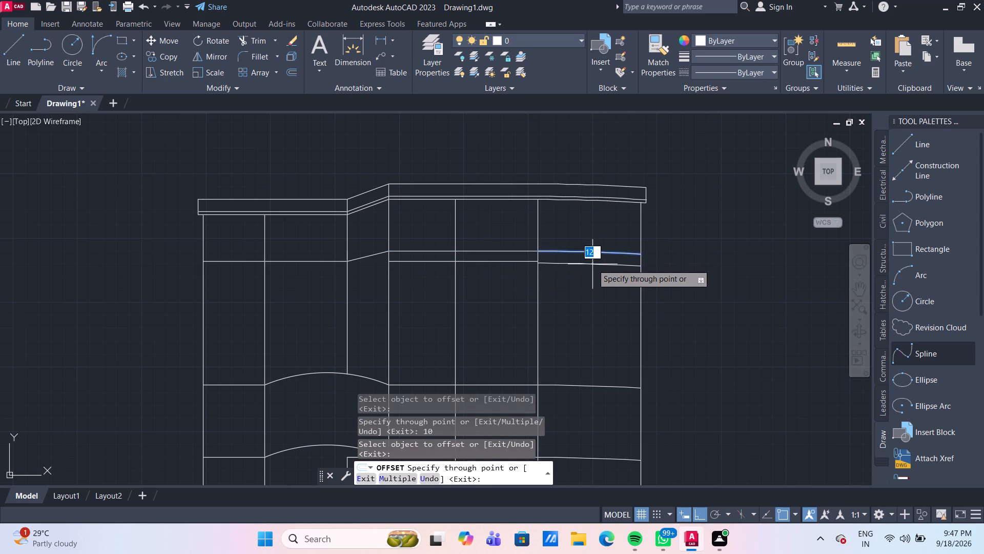
type("10")
key("Return")
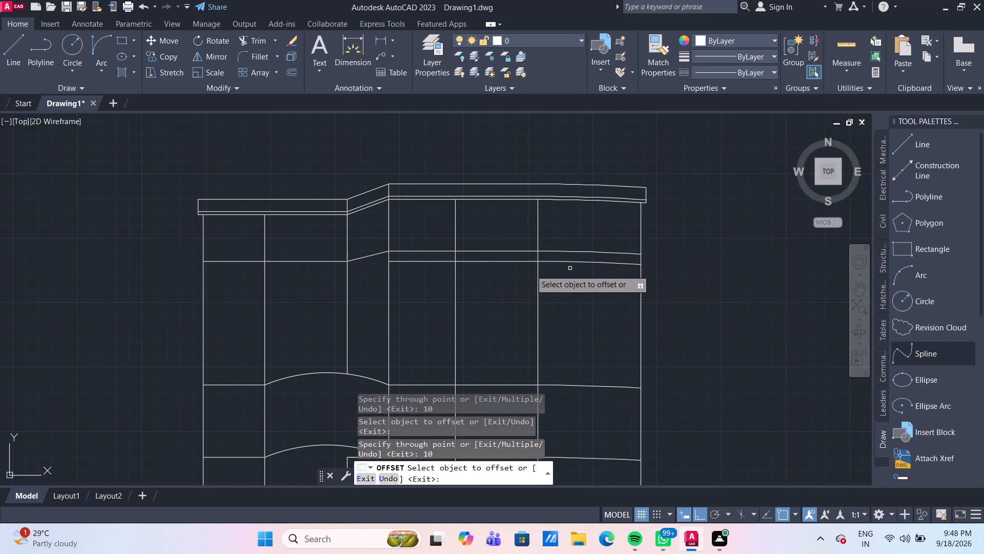
left_click(332, 261)
type("10")
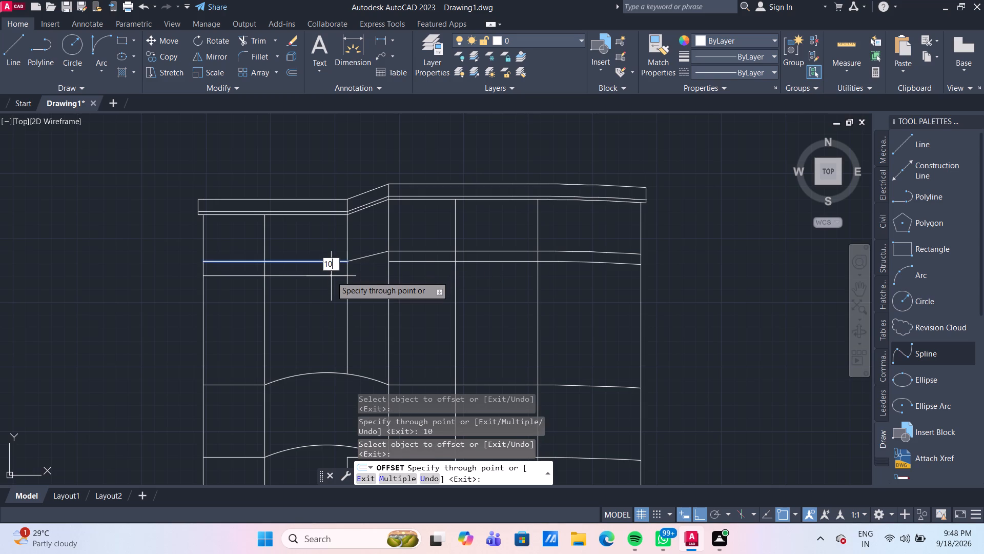
key("Return")
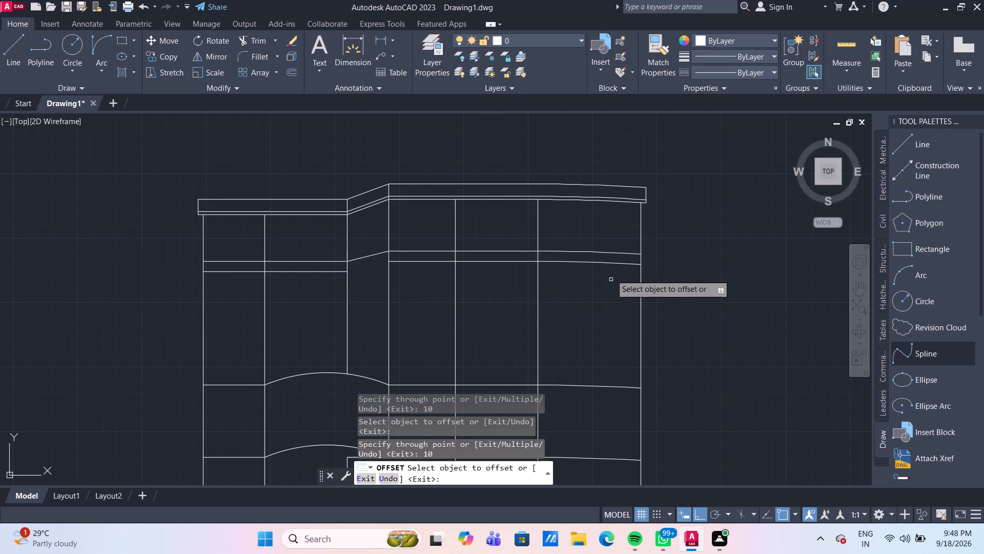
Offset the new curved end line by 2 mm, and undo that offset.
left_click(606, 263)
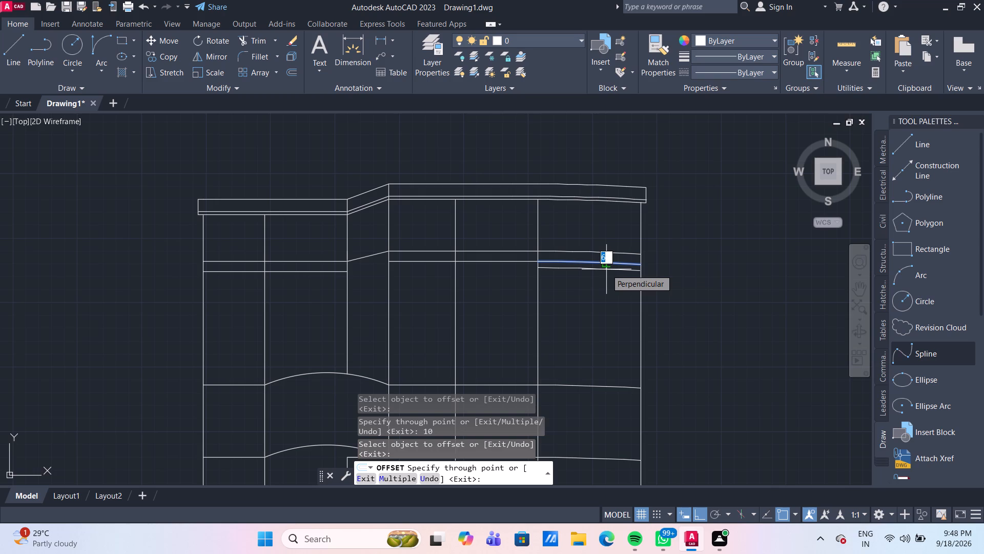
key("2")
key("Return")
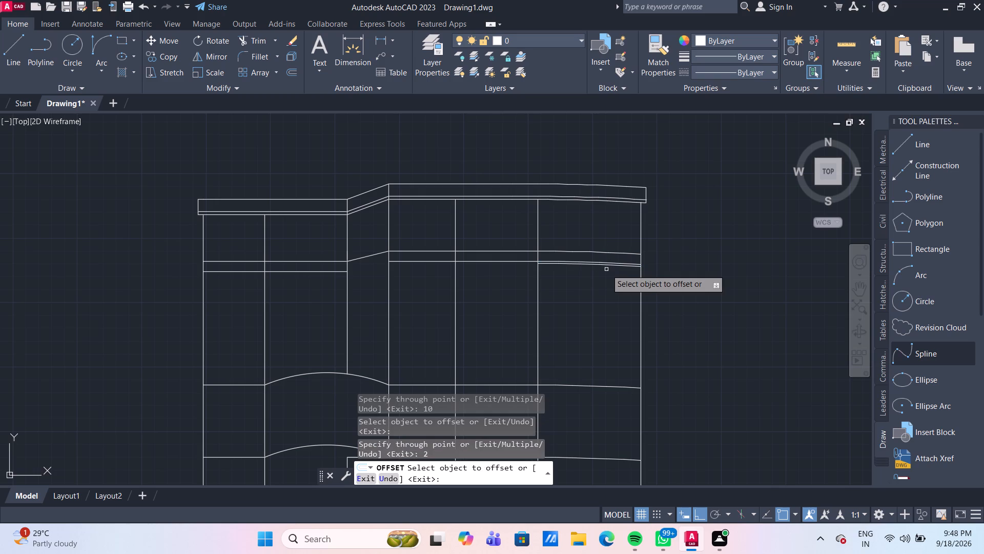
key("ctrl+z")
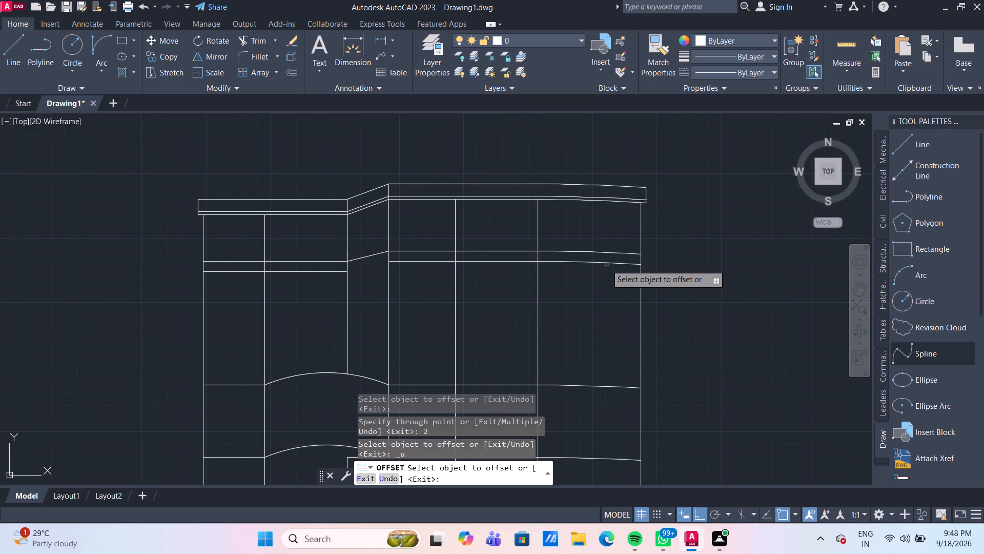
Offset the new curved end line and both new horizontal lines 3 mm downward.
left_click(606, 263)
key("3")
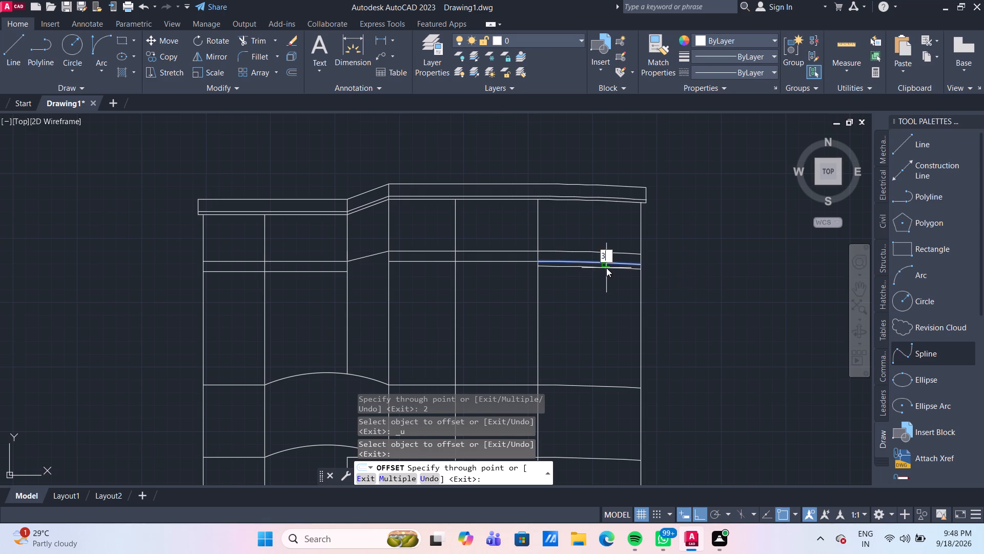
key("Return")
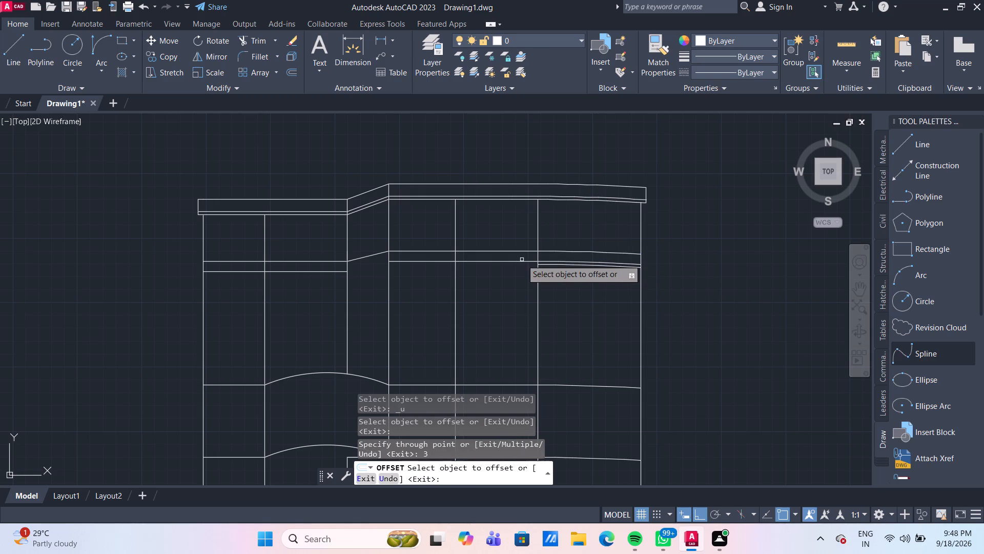
left_click(516, 263)
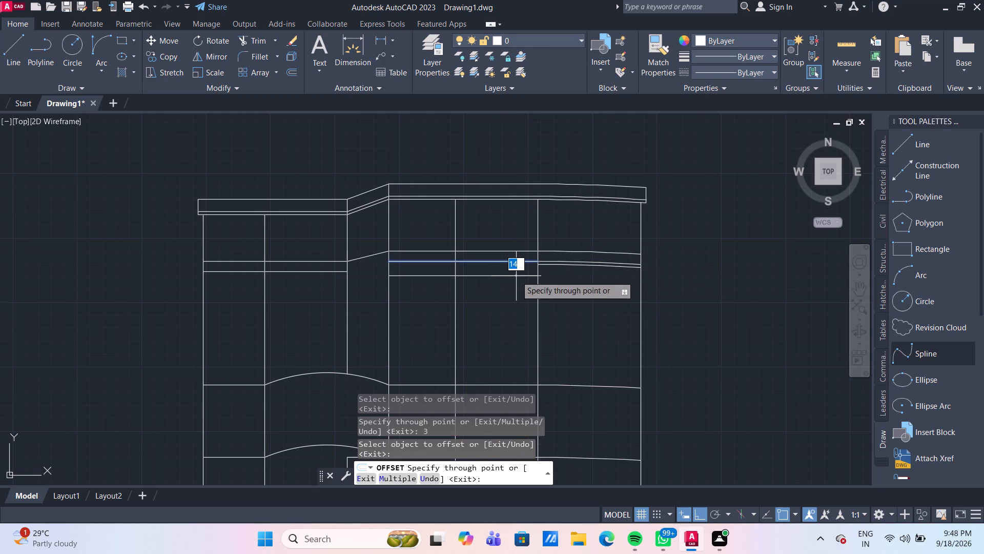
key("3")
key("Return")
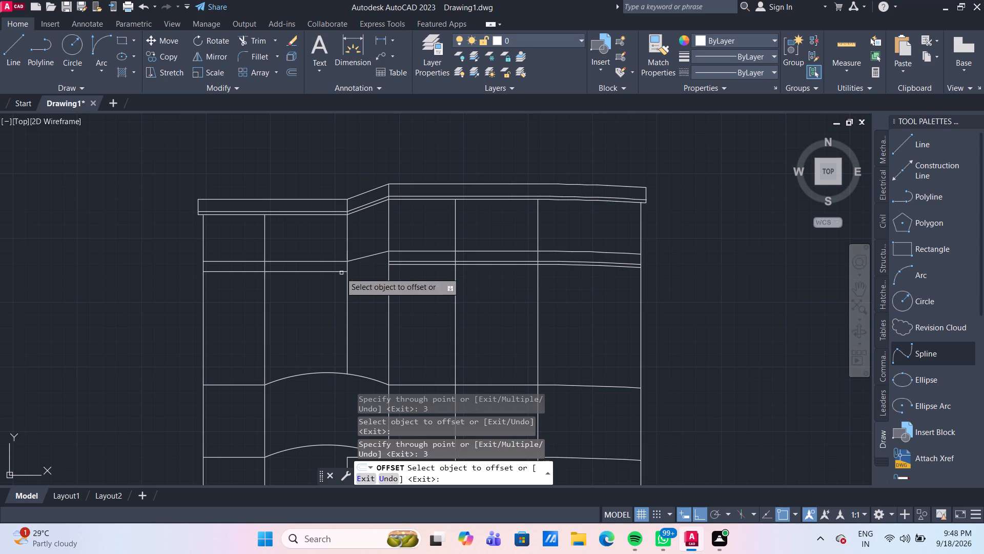
left_click(311, 272)
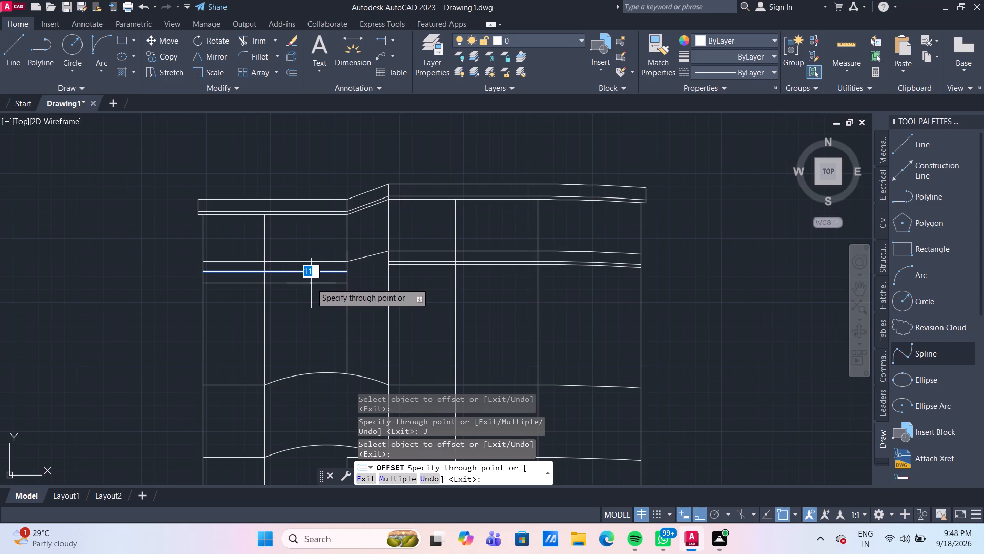
key("3")
key("Return")
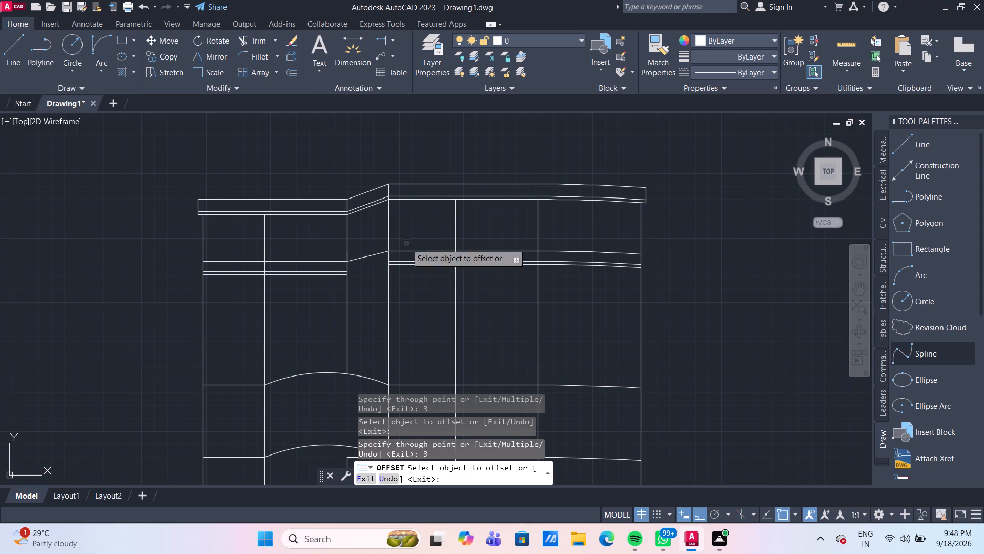
key("Escape")
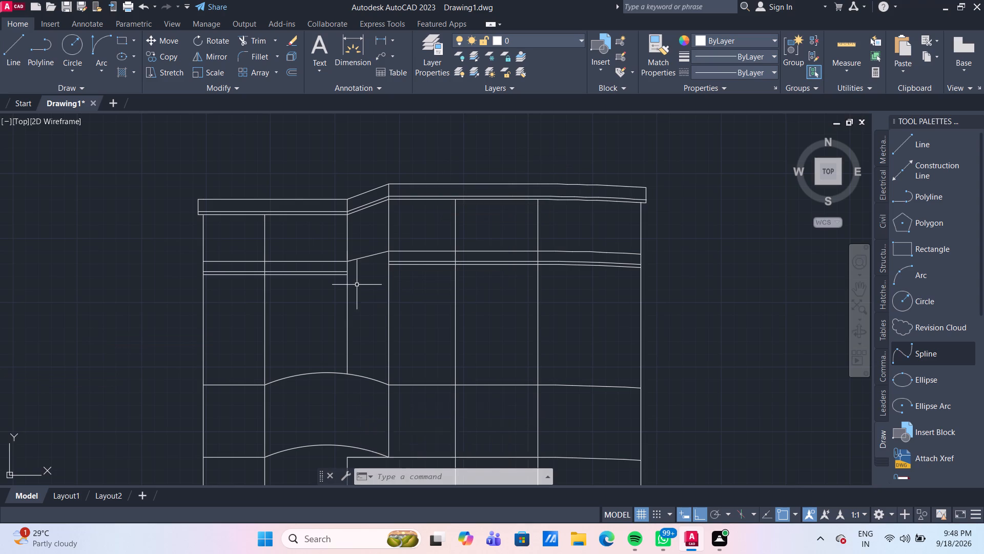
Draw sloped lines joining the left and right horizontals of the second band's 10 mm and 3 mm offsets.
left_click_drag(14, 42, 19, 49)
scroll(368, 295, "up", 3)
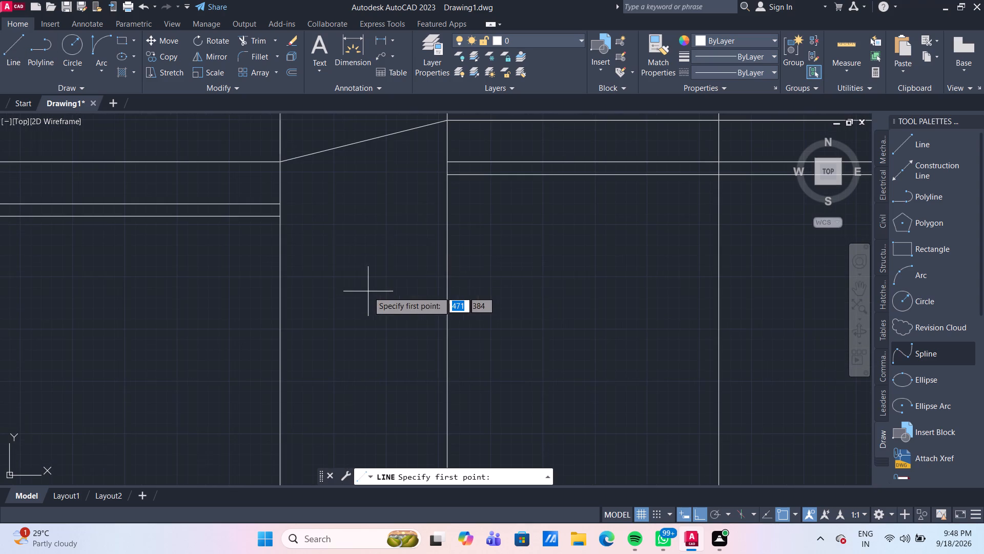
left_click(281, 208)
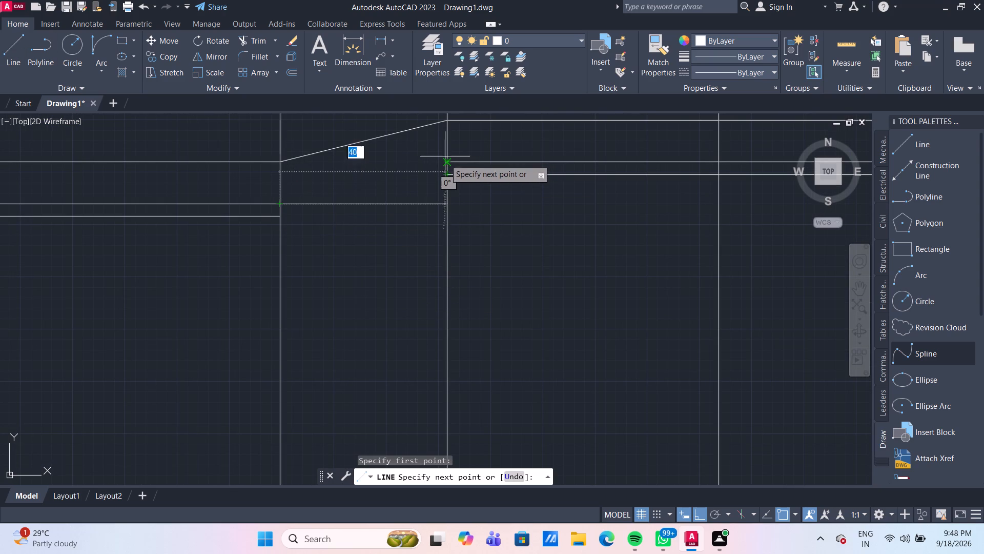
left_click(445, 161)
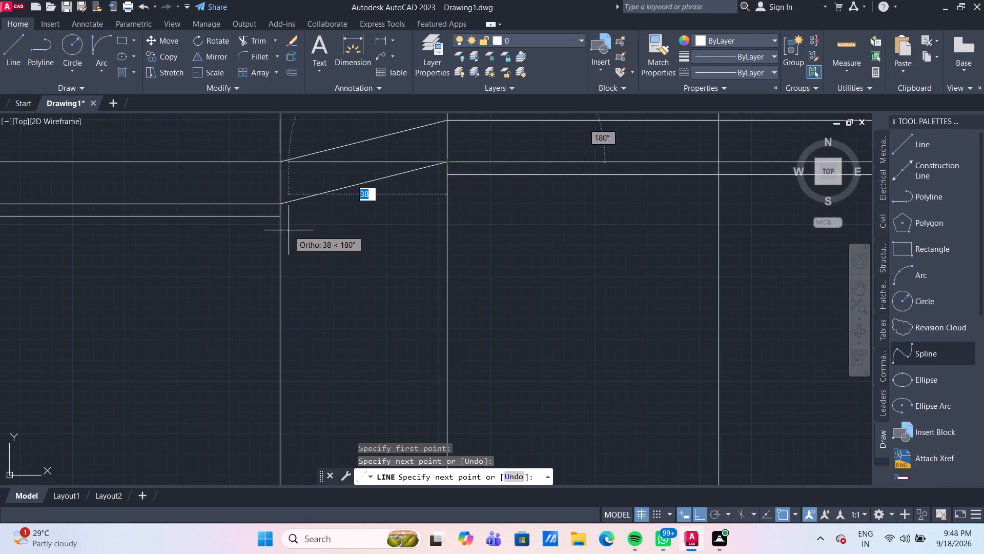
left_click(283, 218)
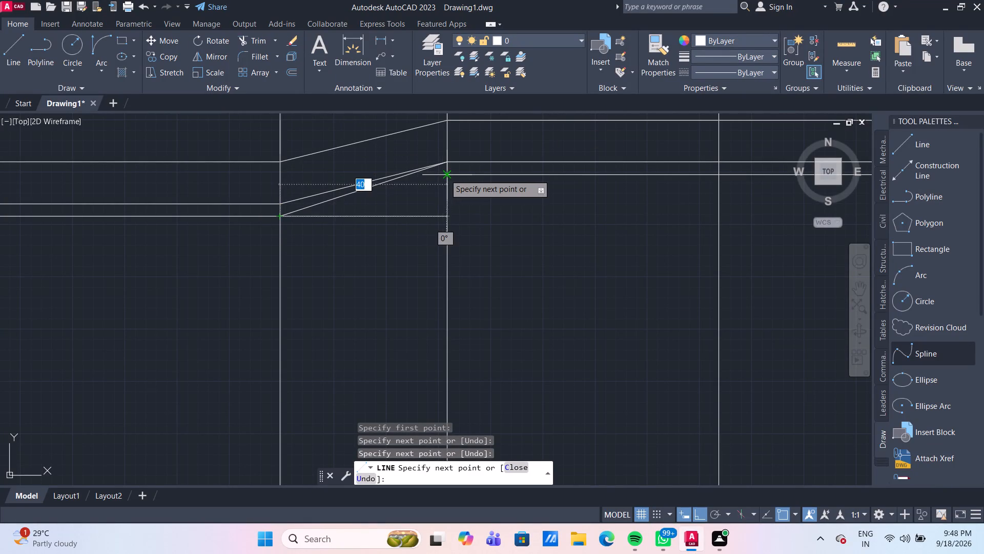
left_click(446, 174)
key("Escape")
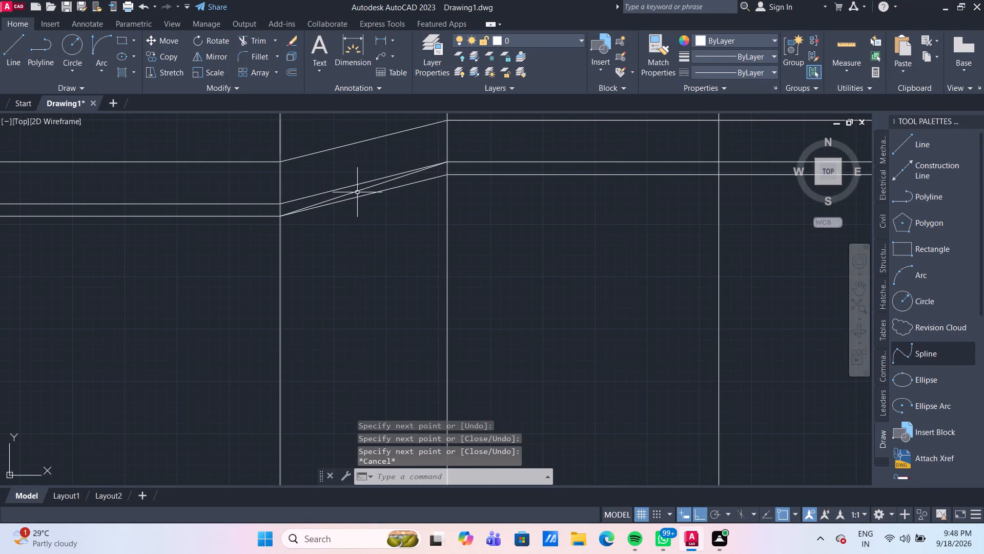
Delete the extra diagonal line crossing between the two new sloped lines of the second band.
left_click(359, 190)
key("Delete")
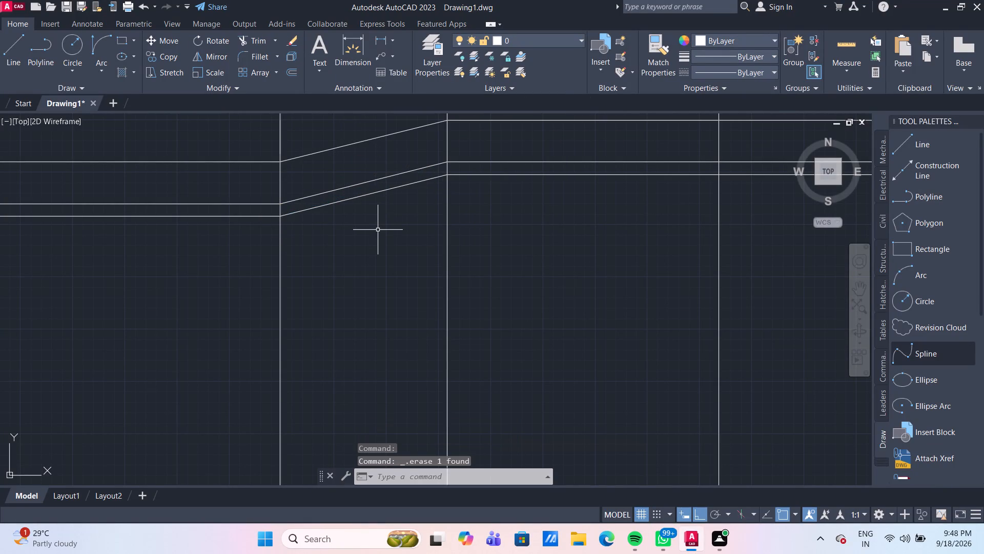
Trim the two interior verticals right of the arches out of the strip between the two arched horizontals.
scroll(378, 230, "down", 2)
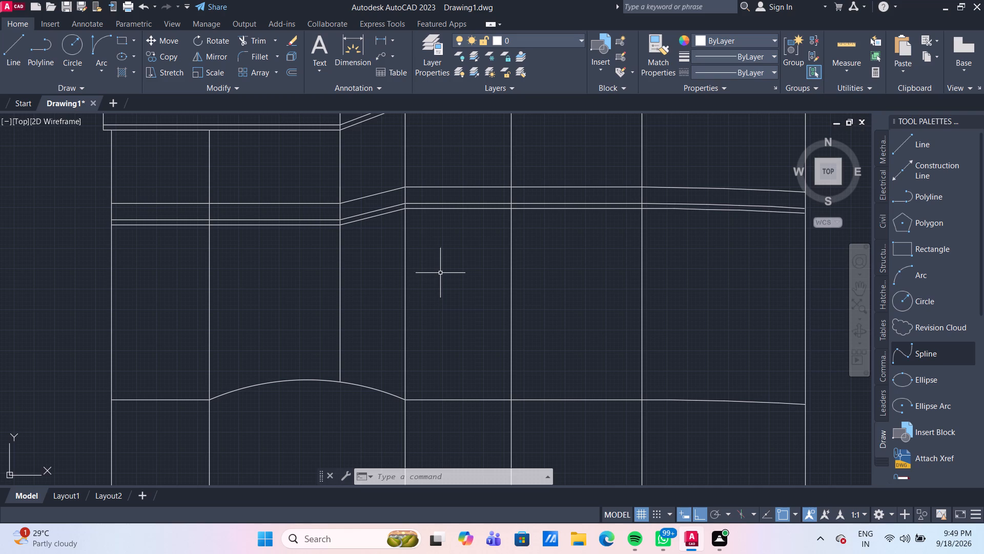
scroll(364, 375, "down", 2)
scroll(402, 399, "down", 2)
middle_click_drag(411, 407, 421, 405)
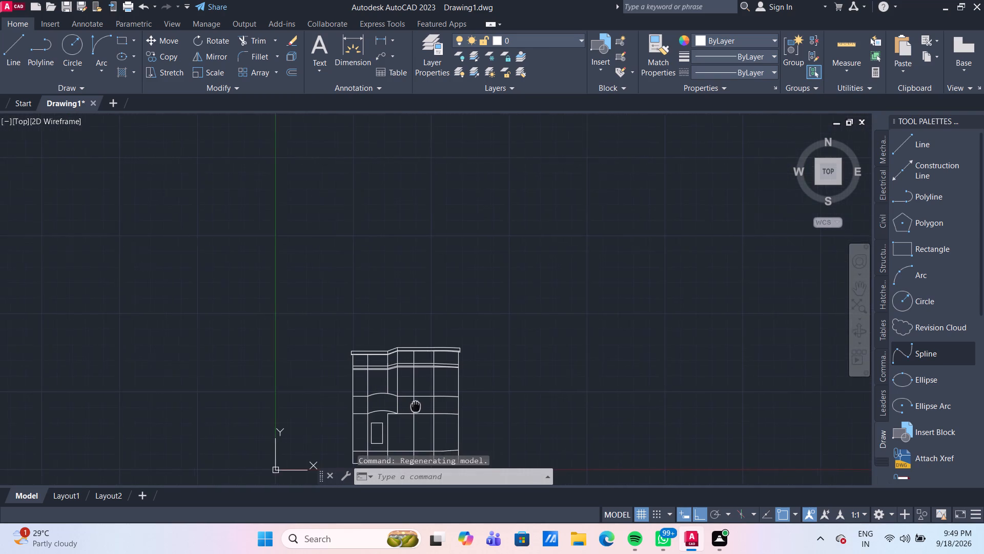
middle_click_drag(421, 405, 401, 325)
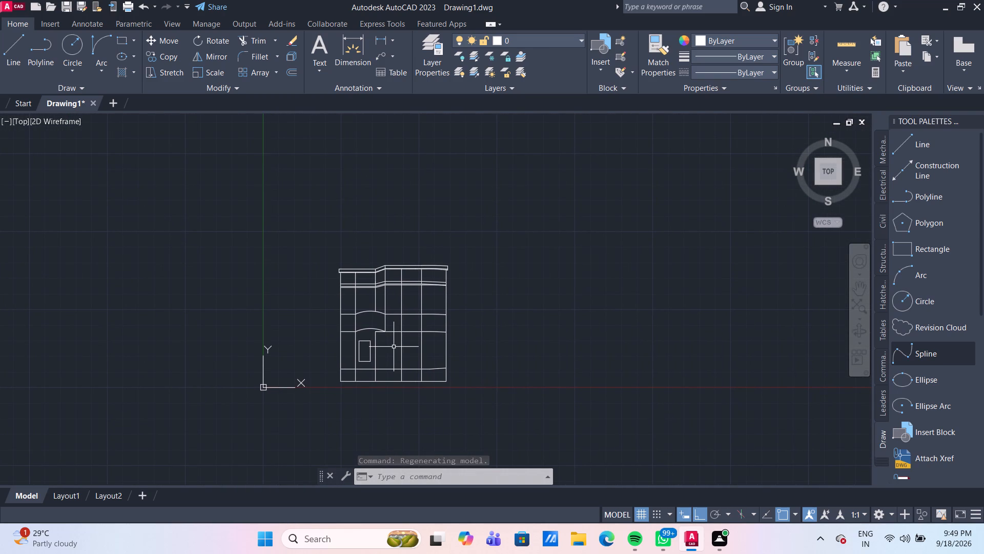
scroll(397, 331, "up", 2)
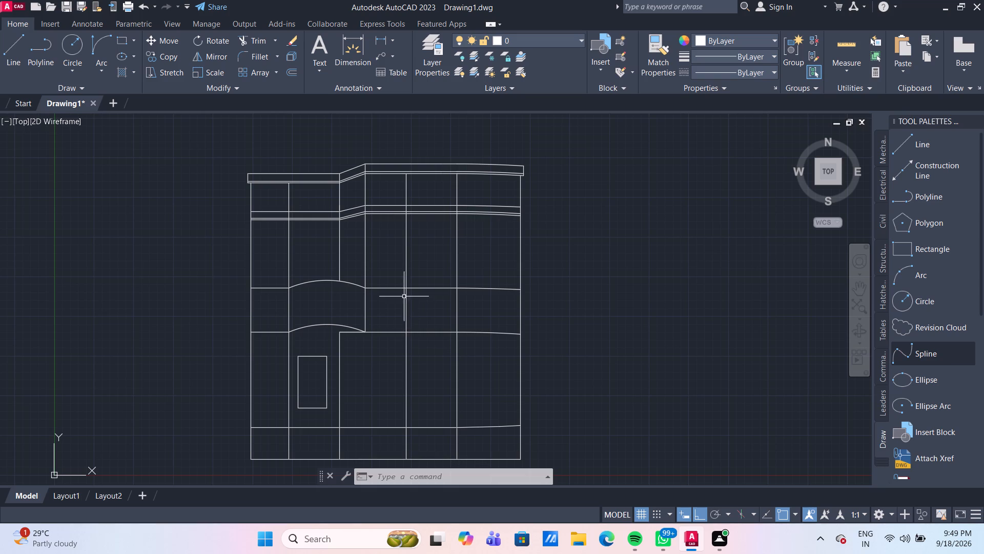
middle_click_drag(418, 308, 443, 310)
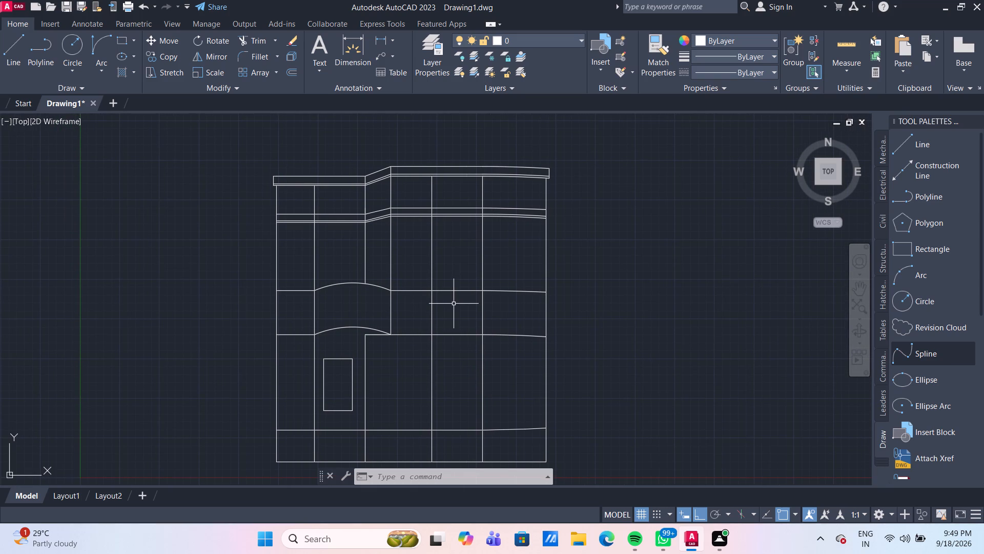
scroll(423, 326, "up", 1)
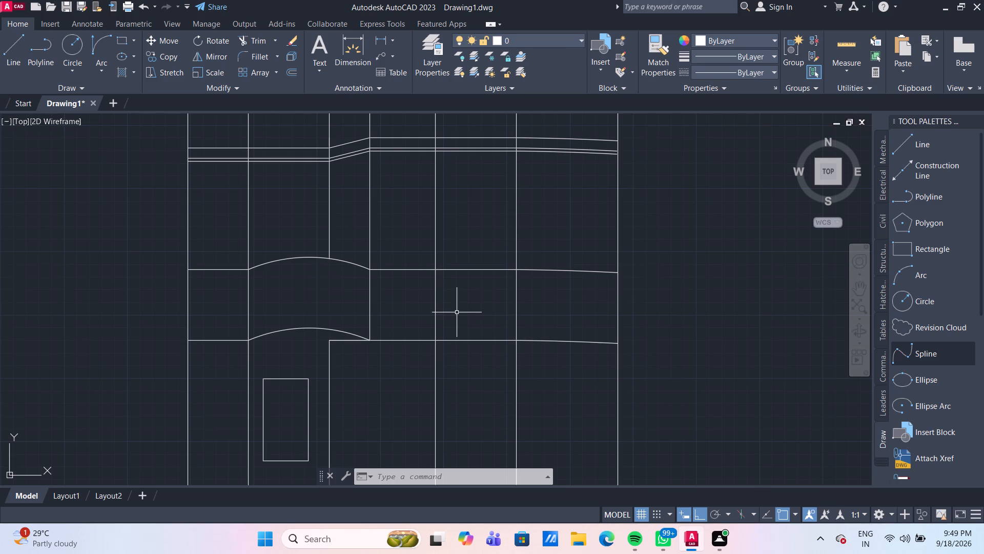
type("tr")
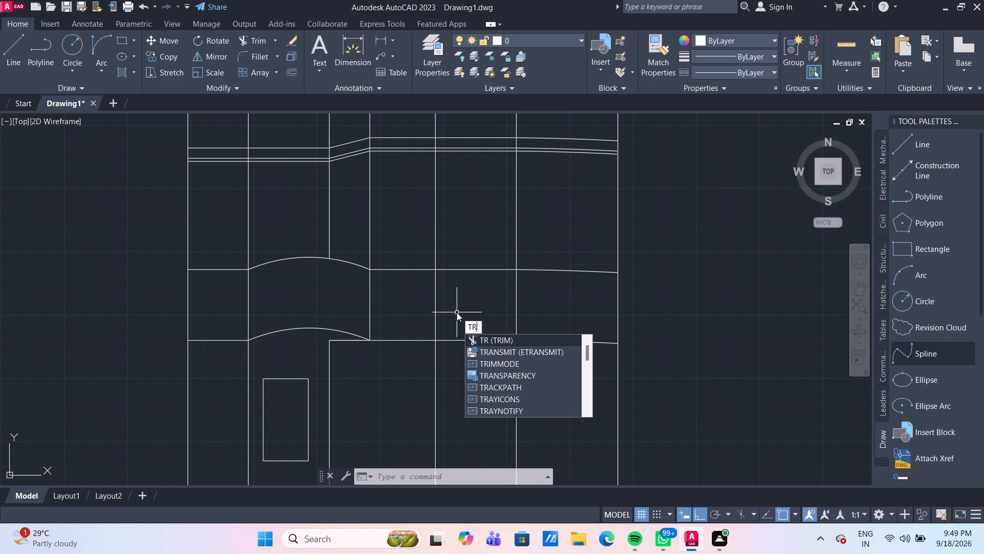
key("Return")
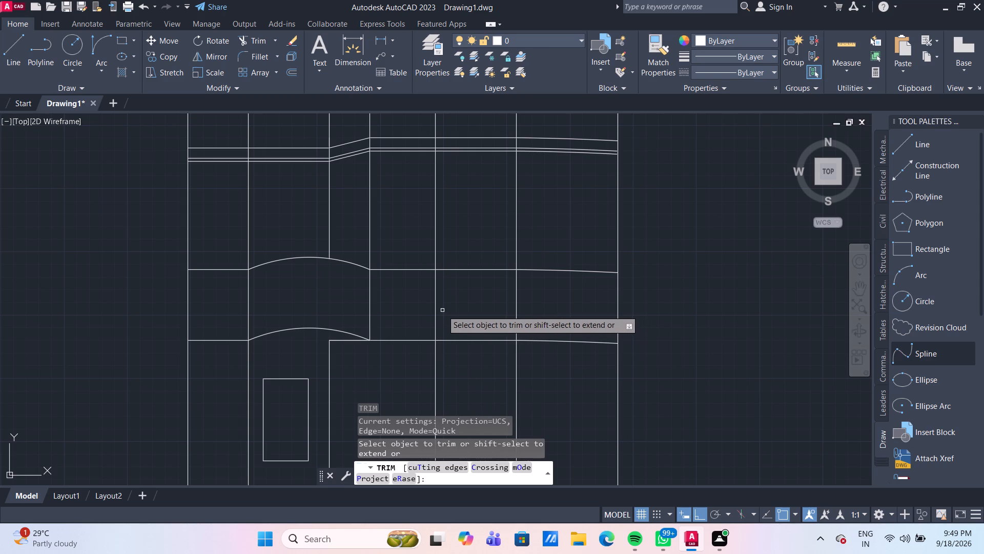
left_click(424, 302)
left_click(541, 311)
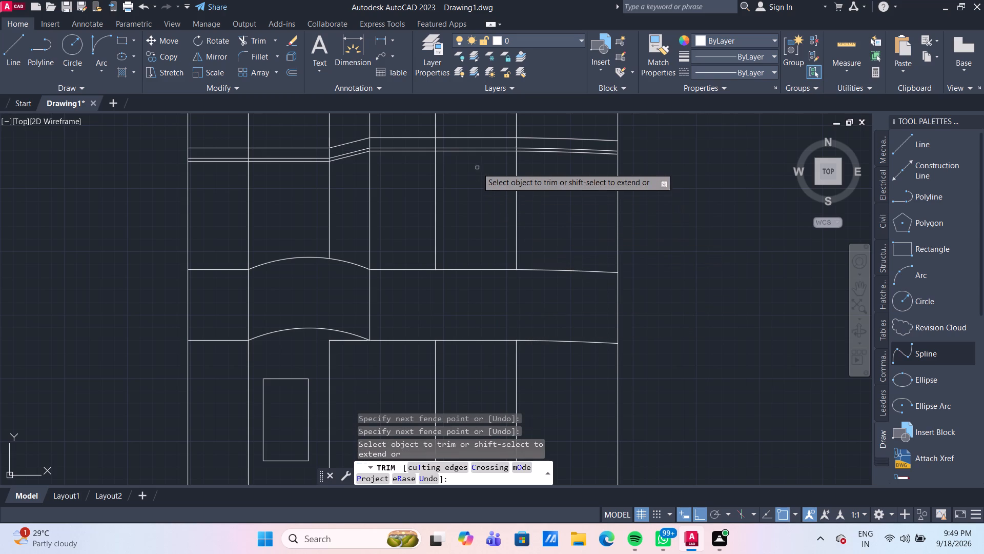
Trim the same two interior verticals out of the second band, including its narrow 3 mm strip.
middle_click_drag(484, 180, 470, 309)
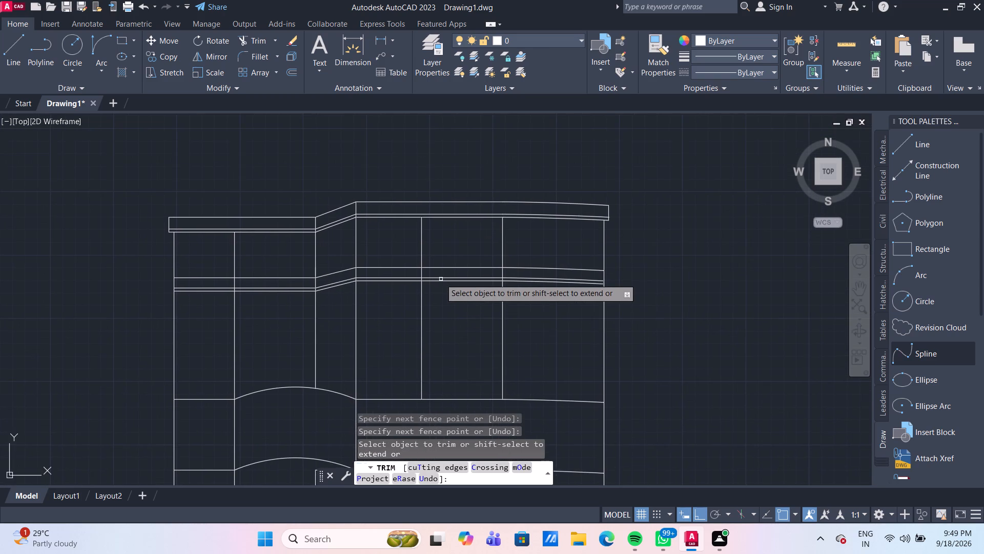
scroll(440, 279, "up", 2)
left_click_drag(360, 255, 367, 255)
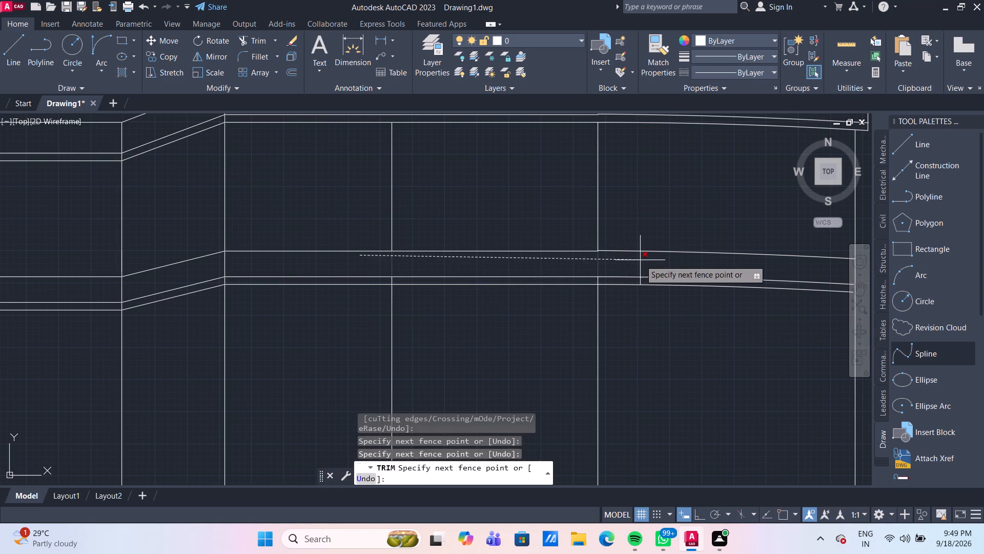
left_click(640, 260)
scroll(599, 249, "up", 3)
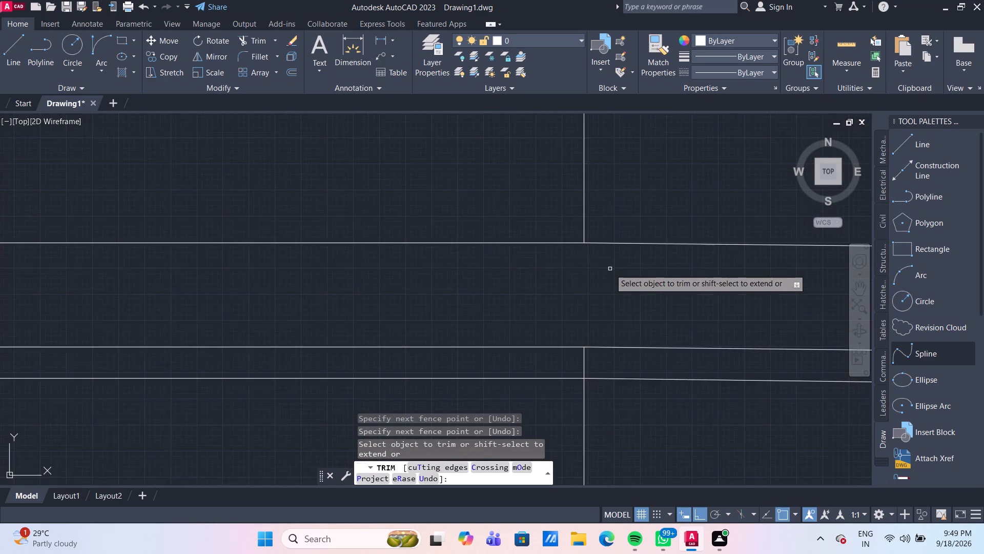
scroll(610, 269, "down", 4)
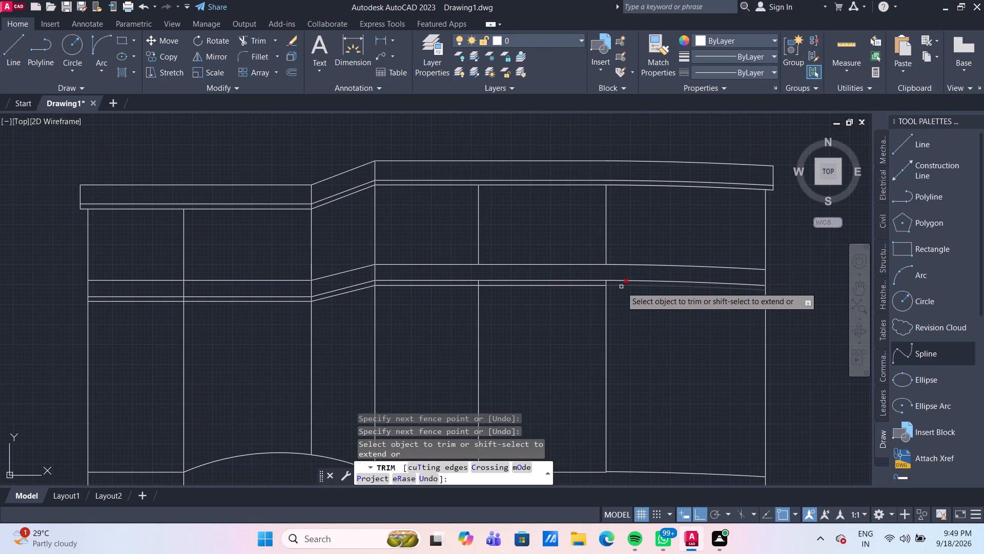
scroll(621, 287, "up", 2)
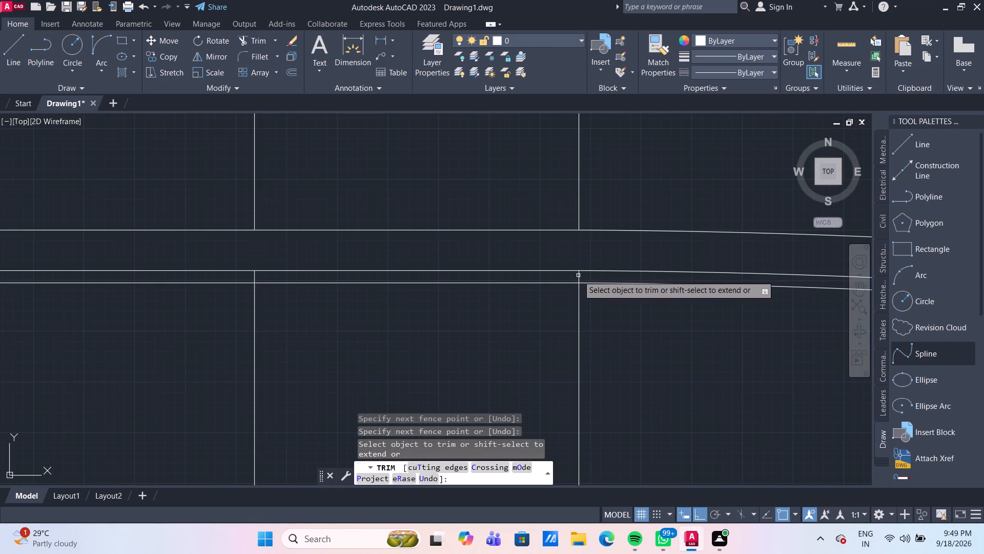
left_click(575, 276)
left_click(587, 277)
scroll(587, 277, "down", 3)
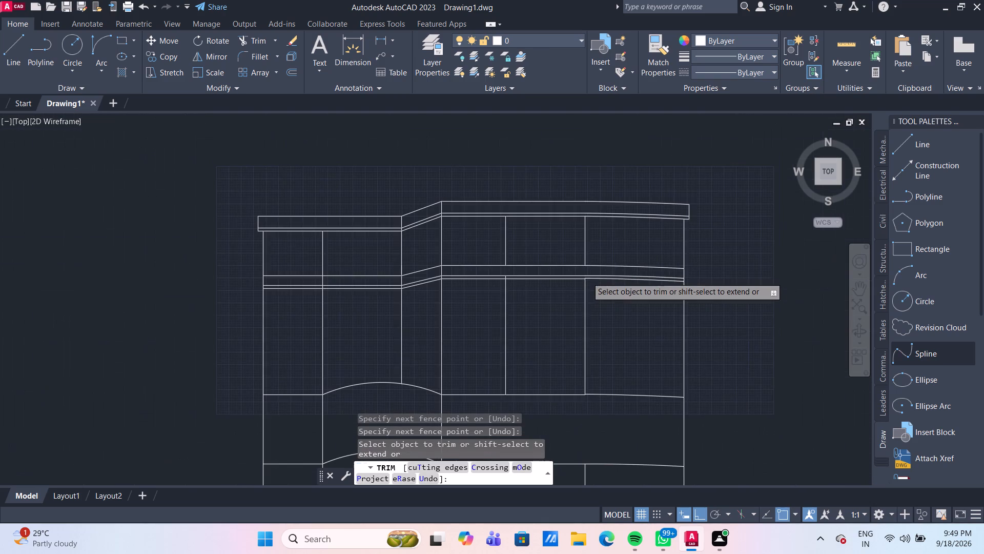
scroll(442, 283, "up", 4)
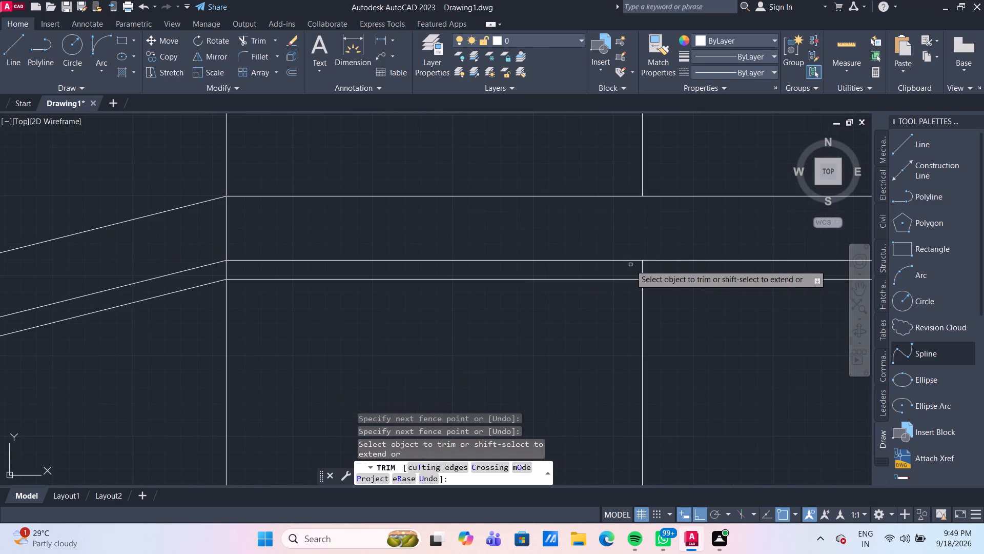
left_click(643, 270)
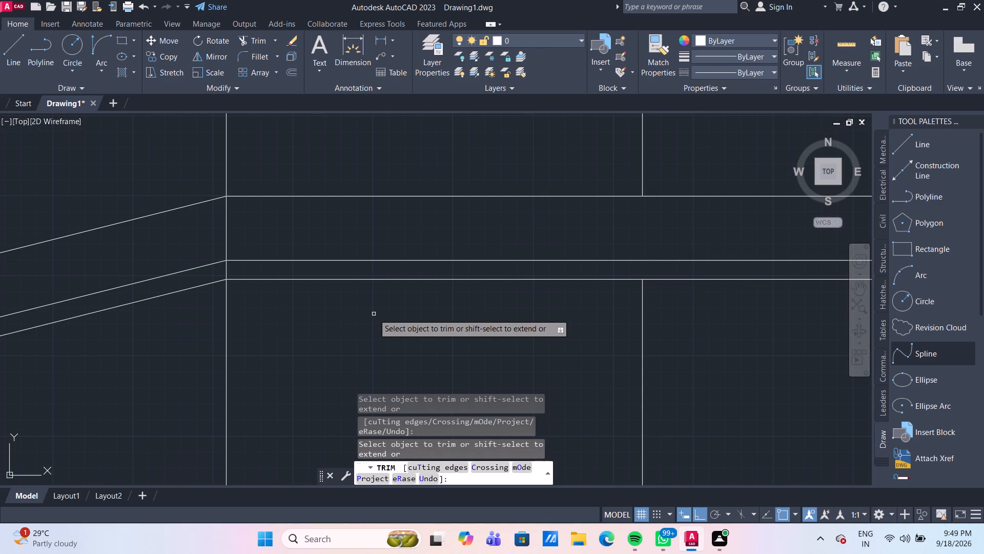
Trim the interior vertical left of the slope out of the second band and its 3 mm strip.
scroll(374, 314, "down", 1)
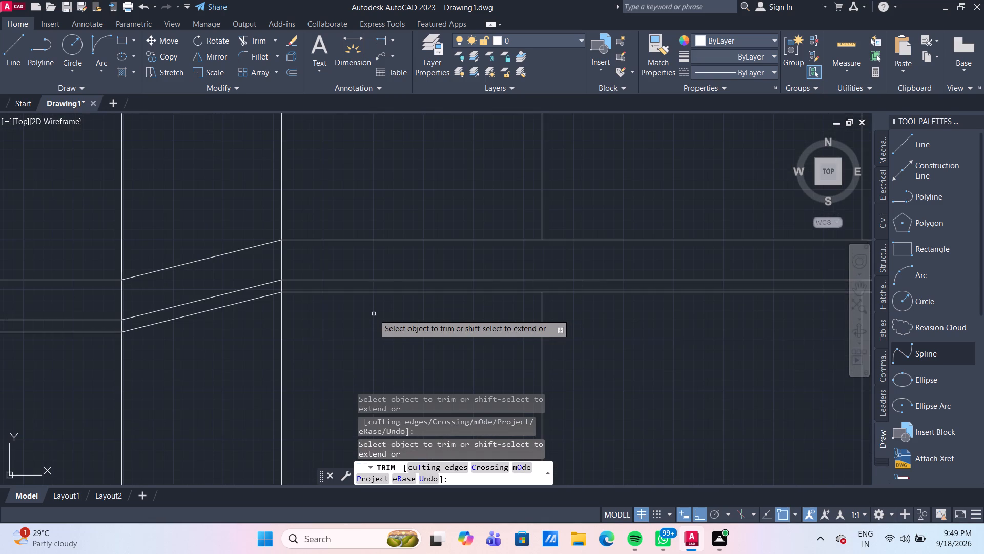
scroll(374, 314, "down", 2)
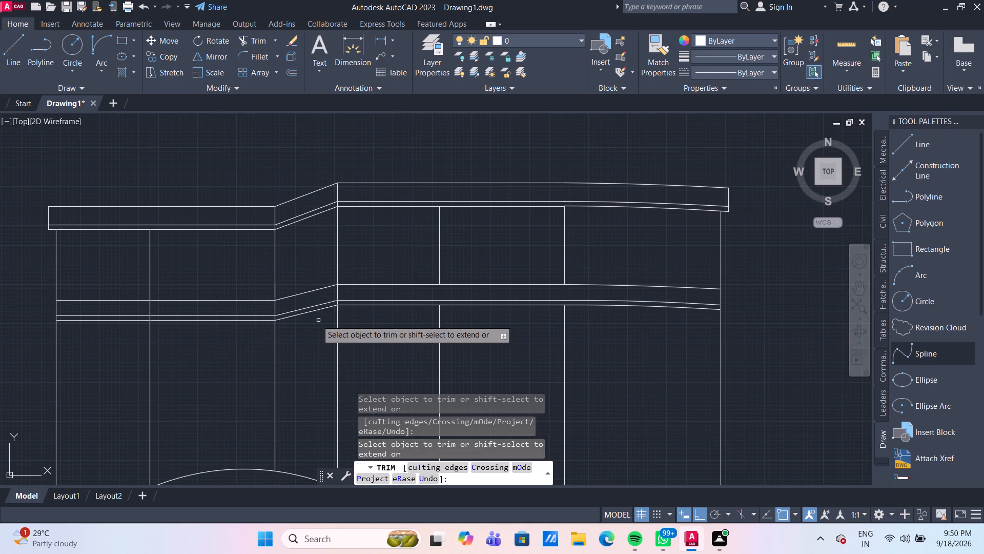
middle_click_drag(313, 326, 386, 302)
scroll(355, 301, "up", 2)
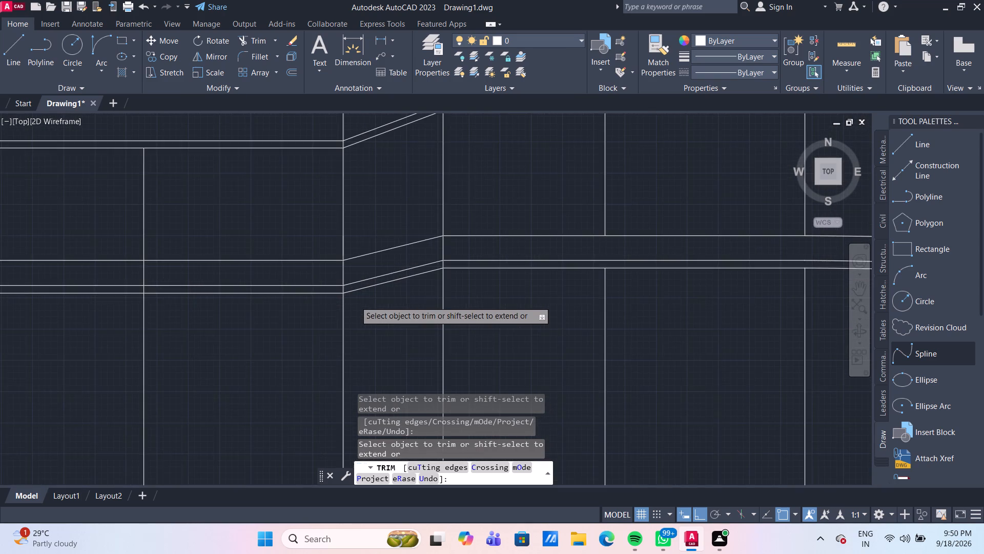
scroll(355, 301, "down", 2)
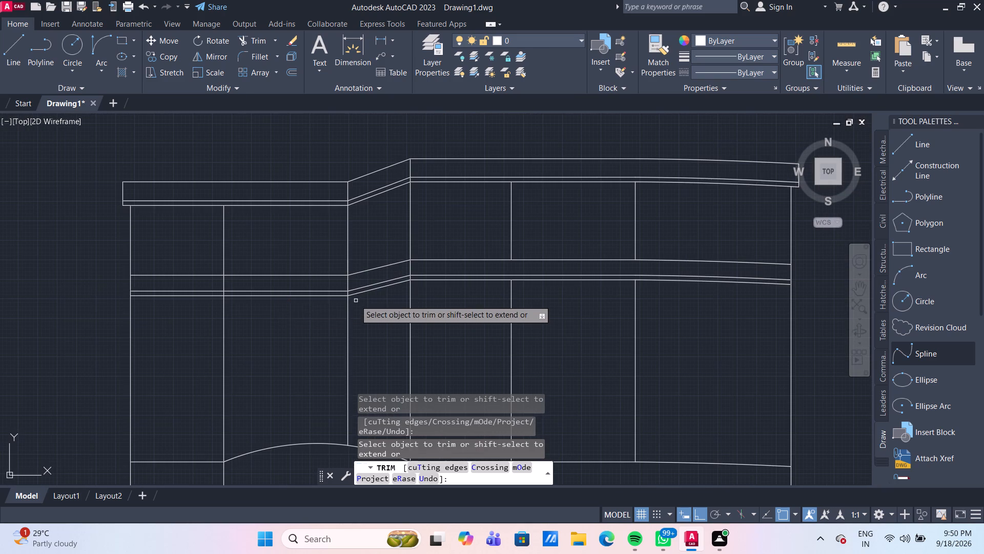
scroll(219, 290, "up", 3)
left_click(231, 300)
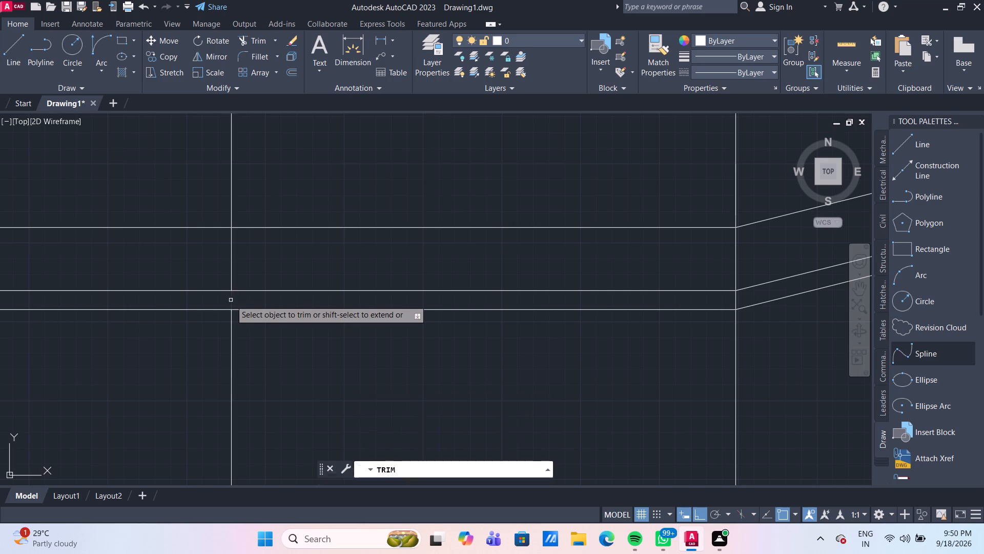
left_click(231, 261)
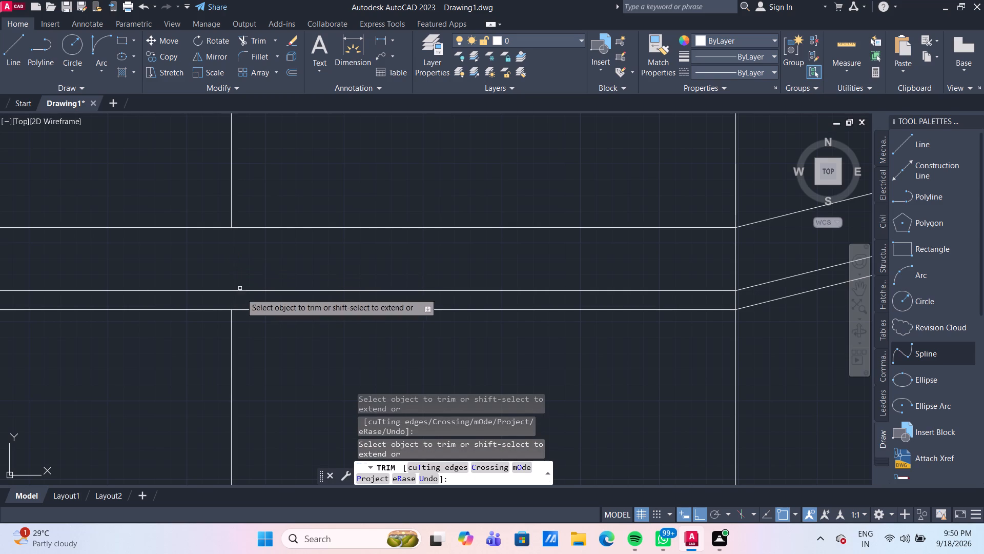
Trim away the three interior verticals between the top band and the second band, keeping those at the slope's ends.
scroll(244, 304, "down", 3)
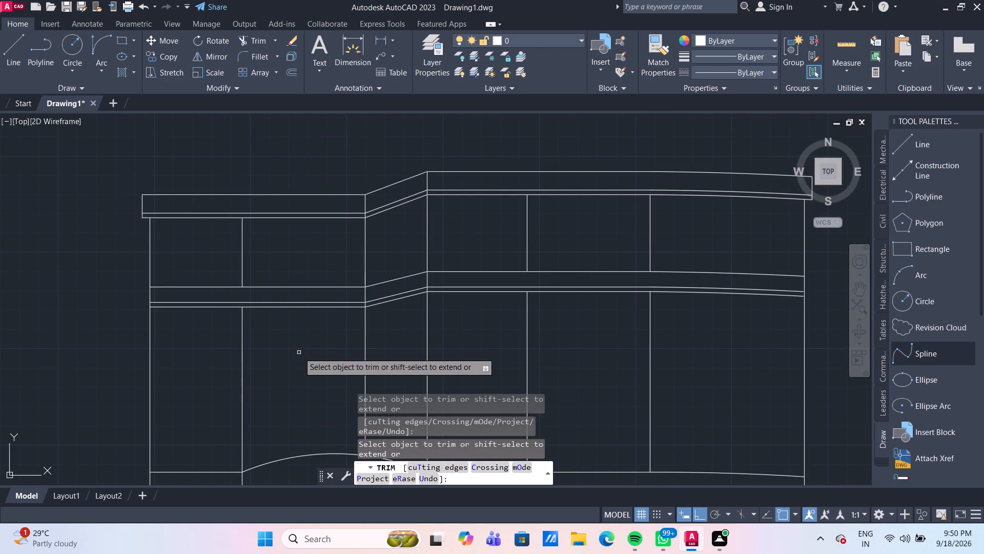
left_click(241, 247)
scroll(249, 254, "down", 3)
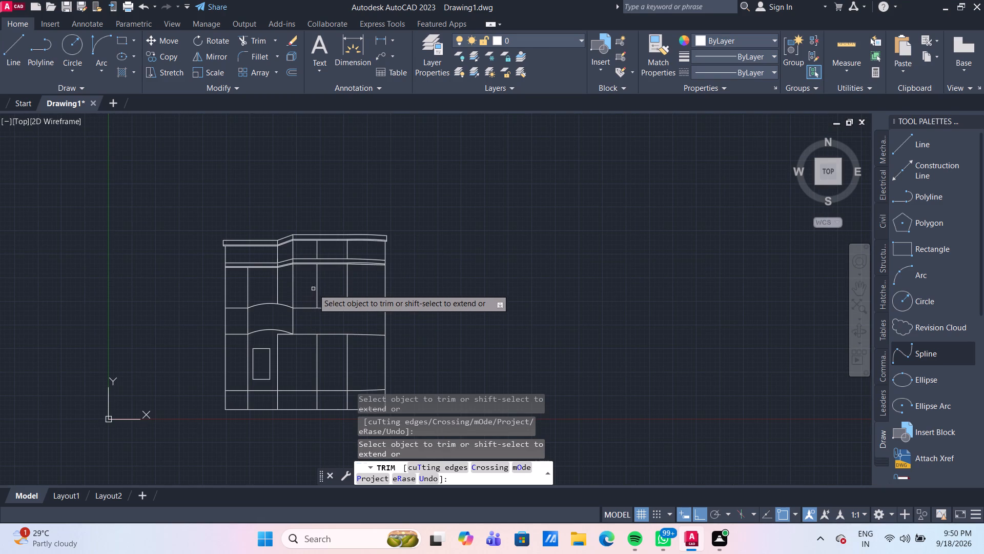
scroll(331, 247, "up", 1)
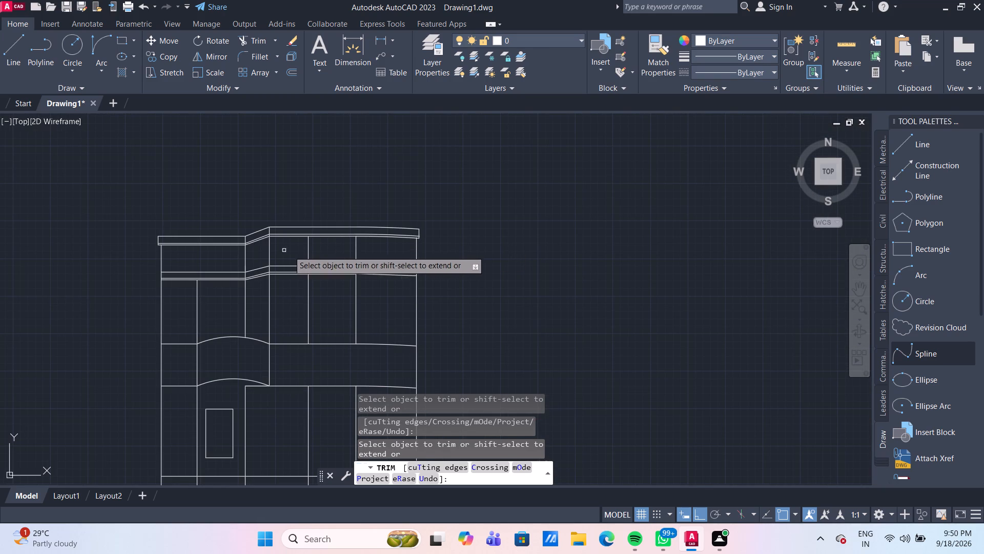
left_click(295, 250)
left_click(379, 254)
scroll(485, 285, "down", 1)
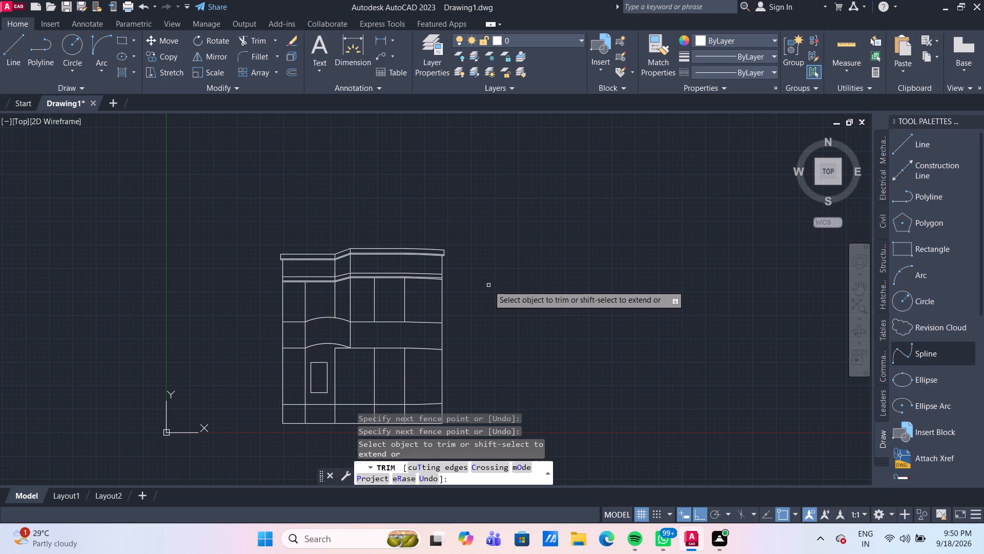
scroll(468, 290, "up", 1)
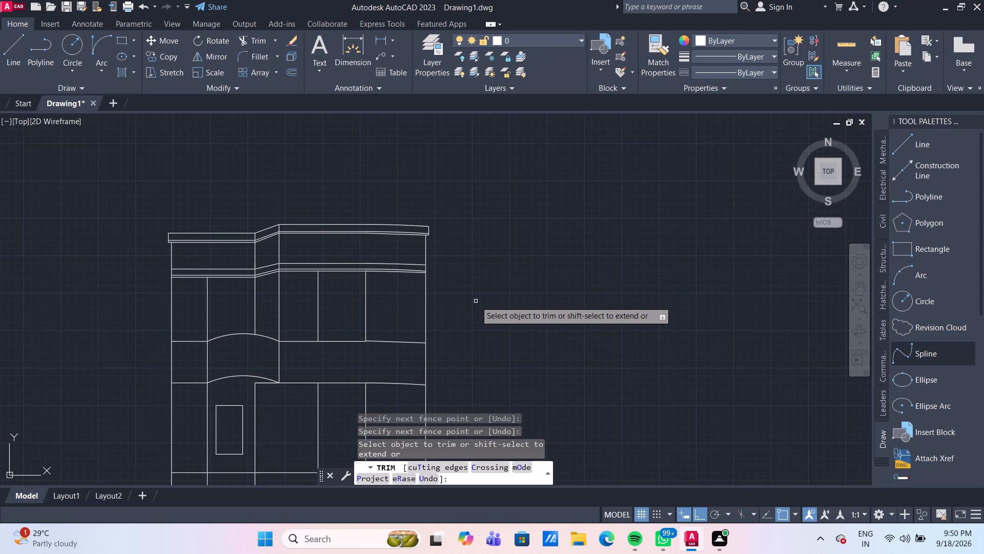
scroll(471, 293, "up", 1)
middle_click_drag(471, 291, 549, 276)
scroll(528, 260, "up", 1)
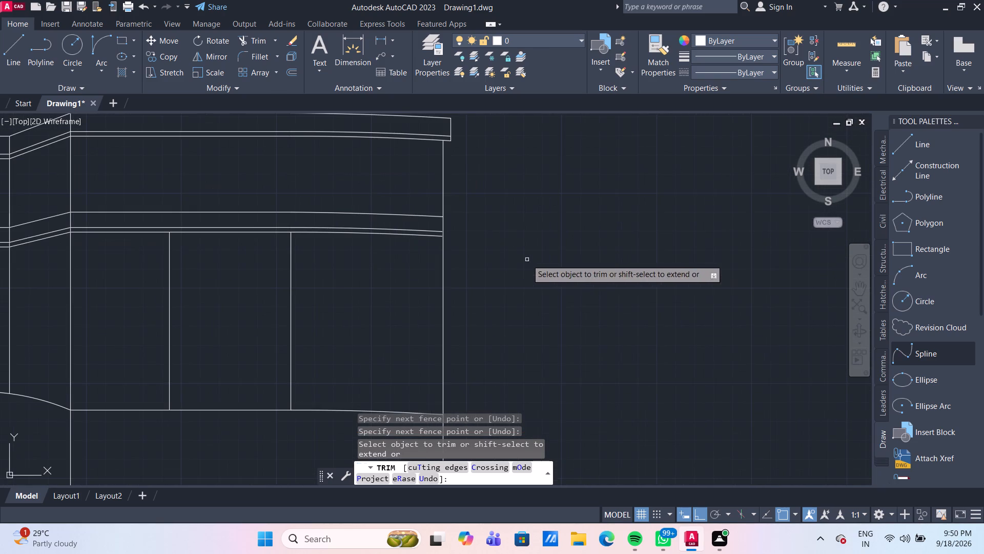
Draw a vertical line from the top band's lower right corner straight down, ending just above the elevation's base line.
middle_click_drag(527, 260, 548, 263)
key("Escape")
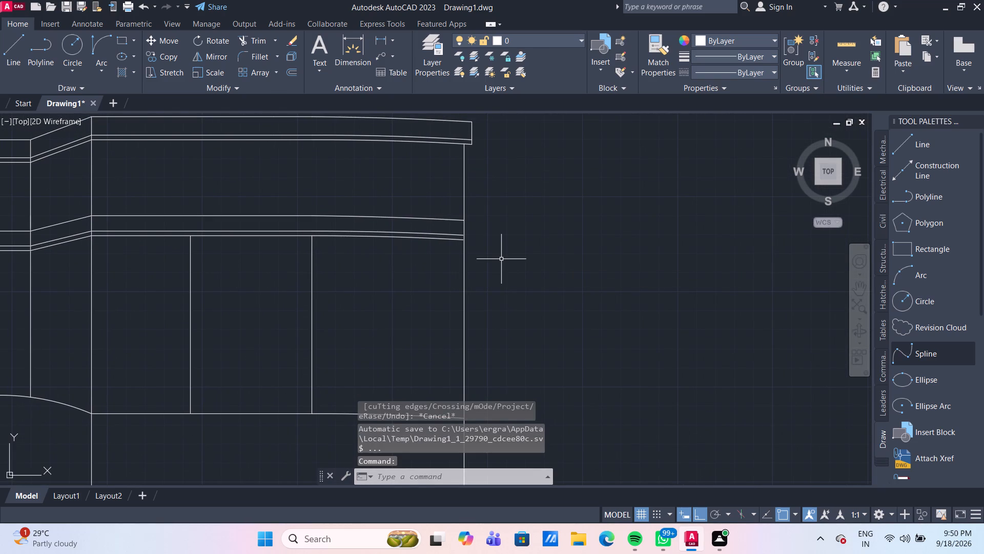
scroll(500, 258, "down", 1)
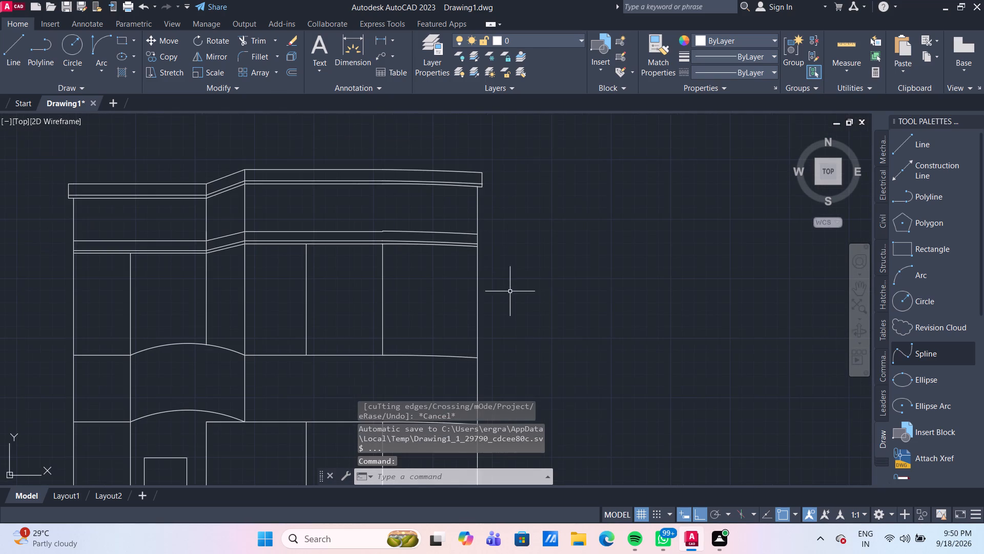
scroll(510, 298, "down", 2)
middle_click_drag(510, 251, 503, 210)
scroll(499, 233, "up", 1)
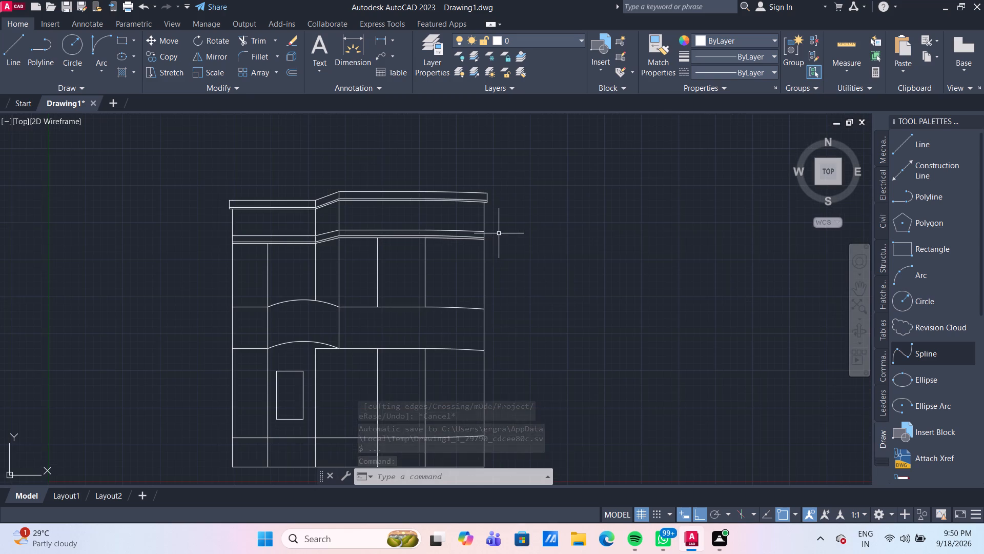
scroll(499, 233, "up", 1)
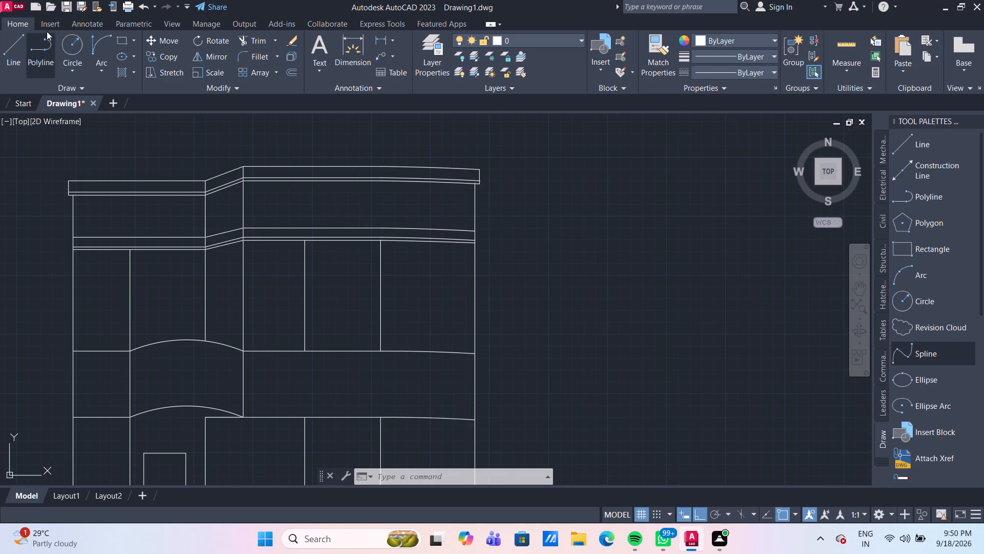
left_click(23, 55)
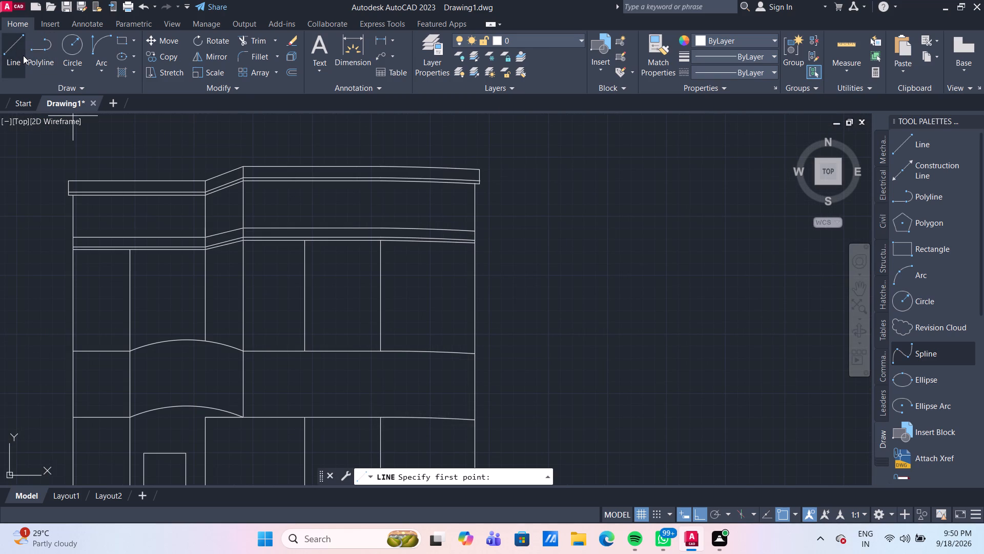
scroll(548, 282, "down", 2)
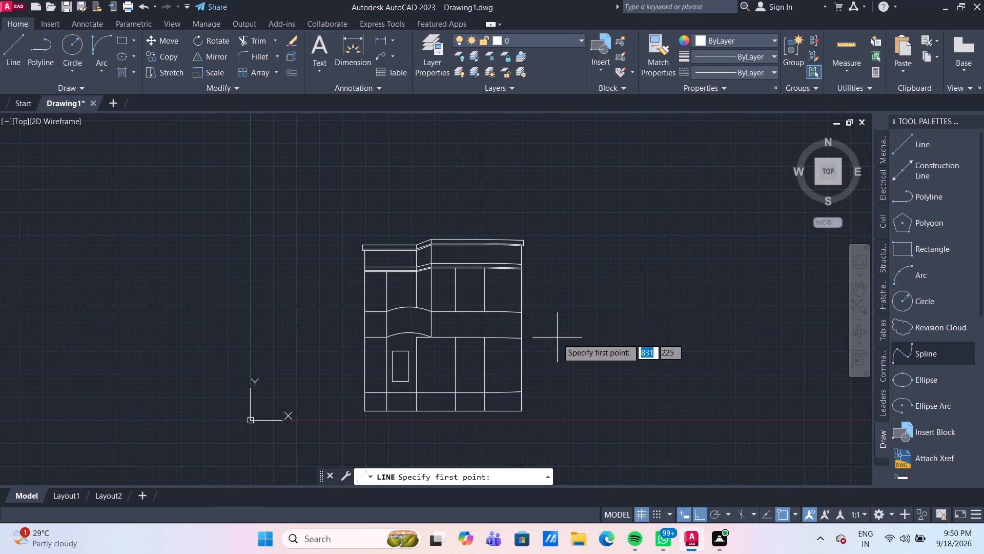
scroll(546, 300, "up", 1)
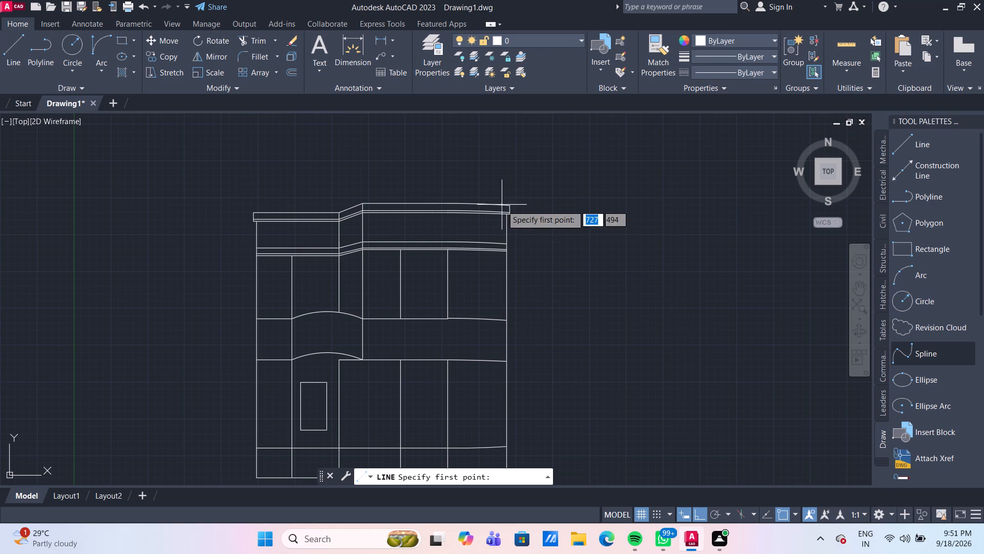
scroll(514, 231, "up", 2)
scroll(507, 189, "up", 3)
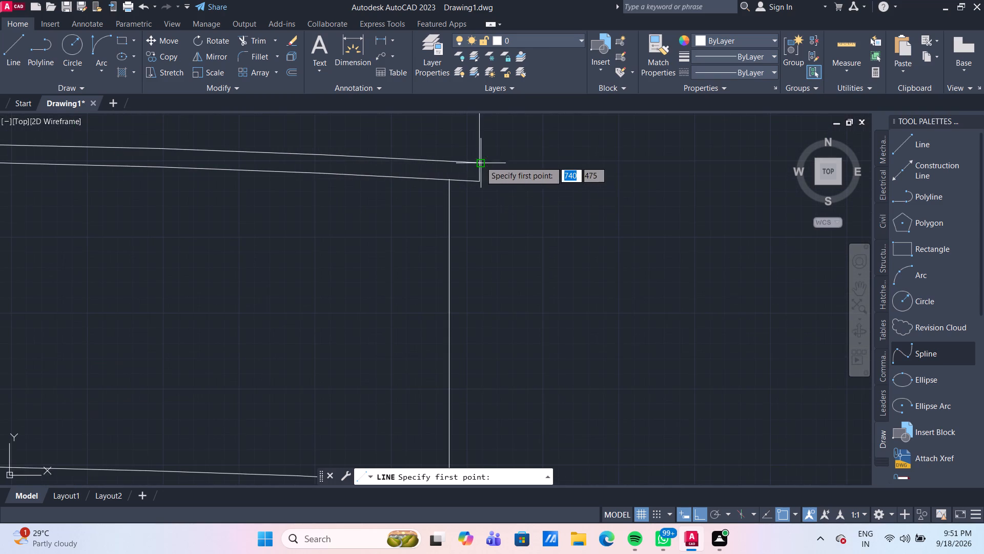
scroll(480, 161, "up", 3)
scroll(481, 223, "down", 4)
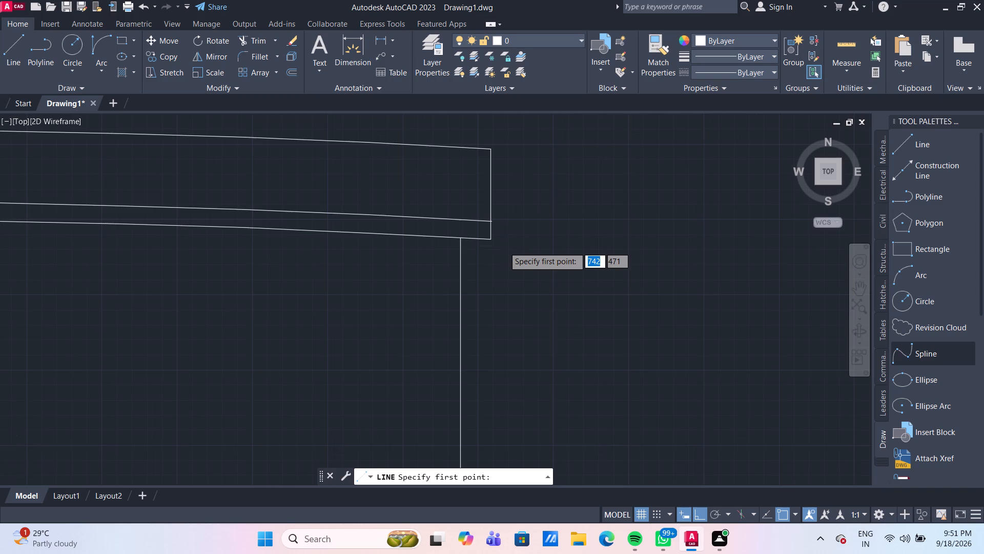
scroll(504, 247, "up", 4)
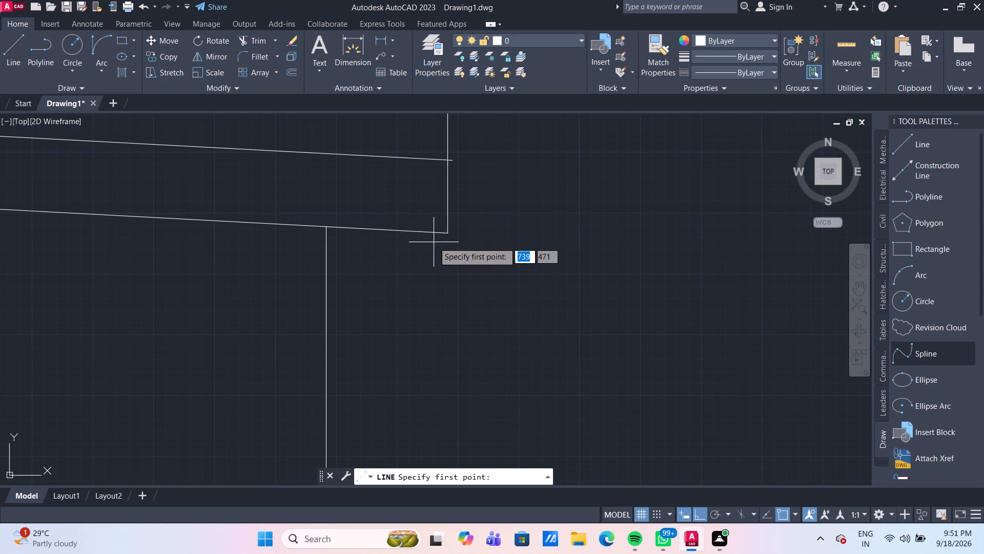
left_click(449, 233)
scroll(485, 385, "down", 3)
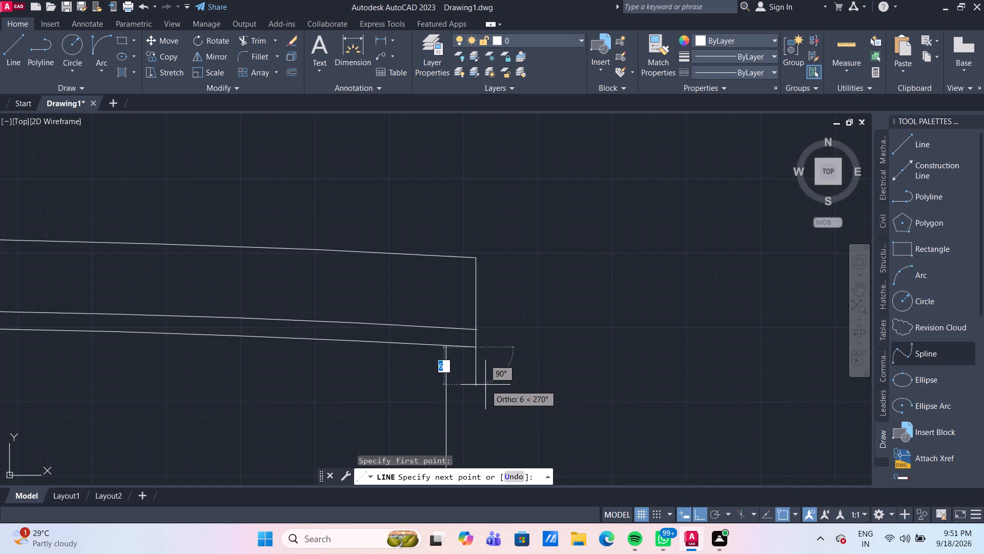
middle_click_drag(485, 385, 485, 270)
scroll(485, 270, "down", 4)
scroll(502, 350, "down", 5)
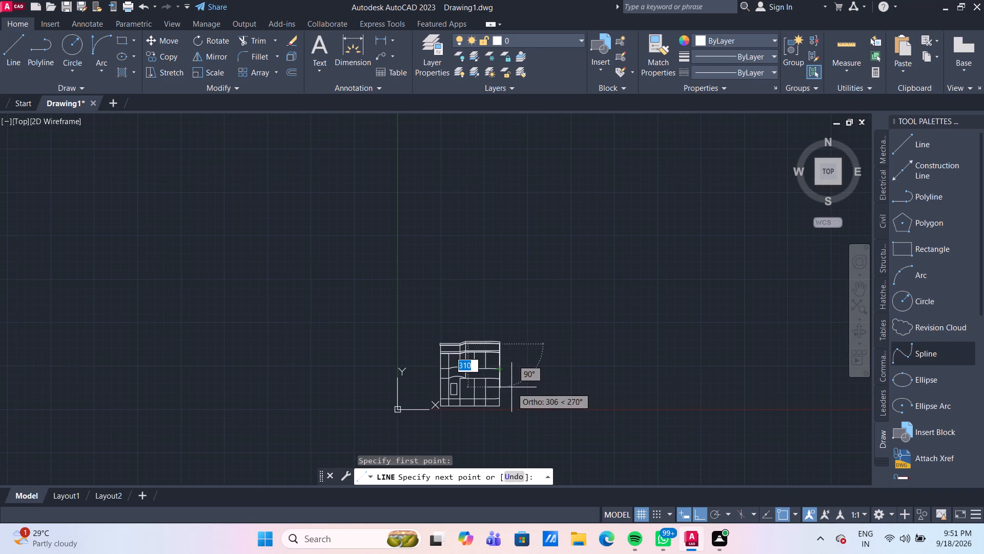
scroll(511, 387, "up", 1)
middle_click_drag(511, 387, 508, 268)
scroll(508, 305, "up", 2)
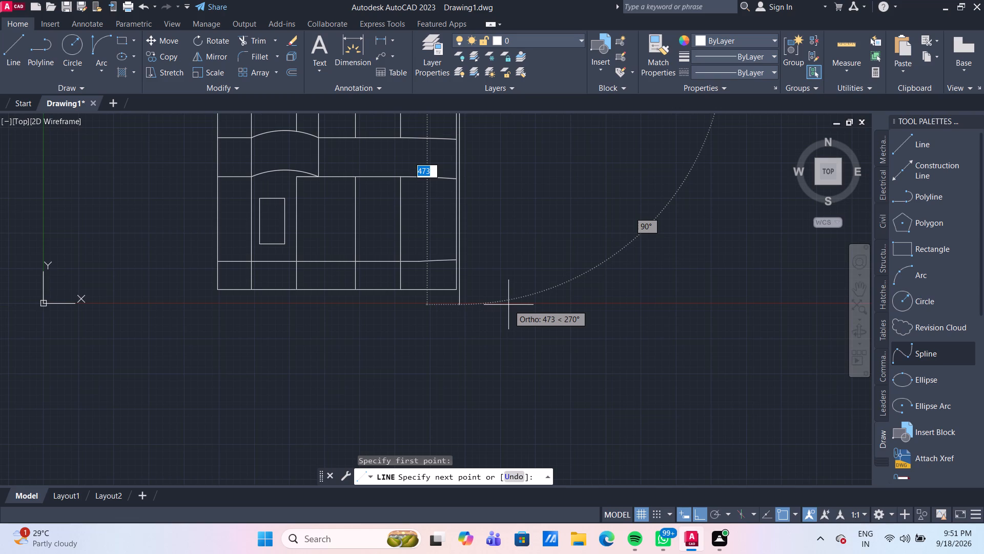
scroll(495, 276, "up", 4)
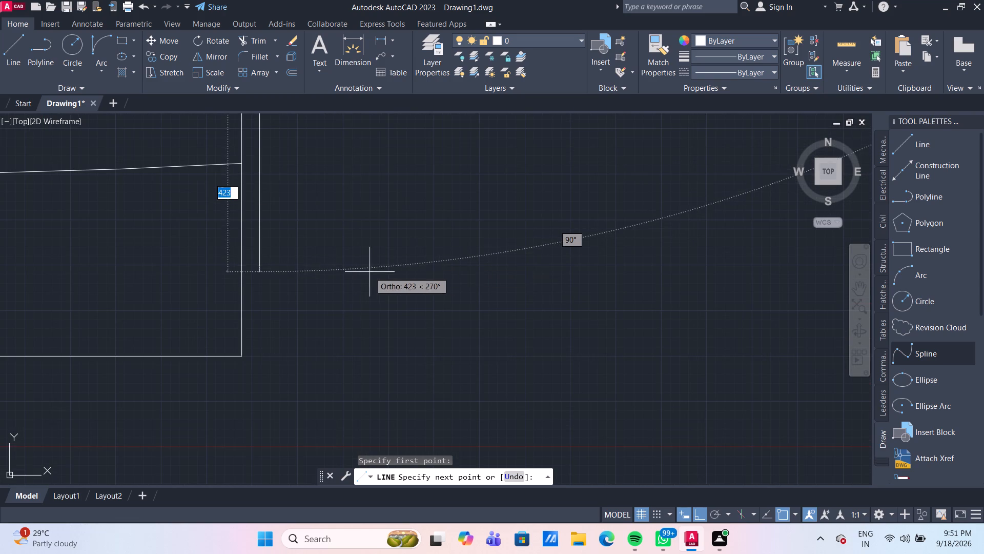
scroll(333, 272, "down", 2)
left_click(314, 276)
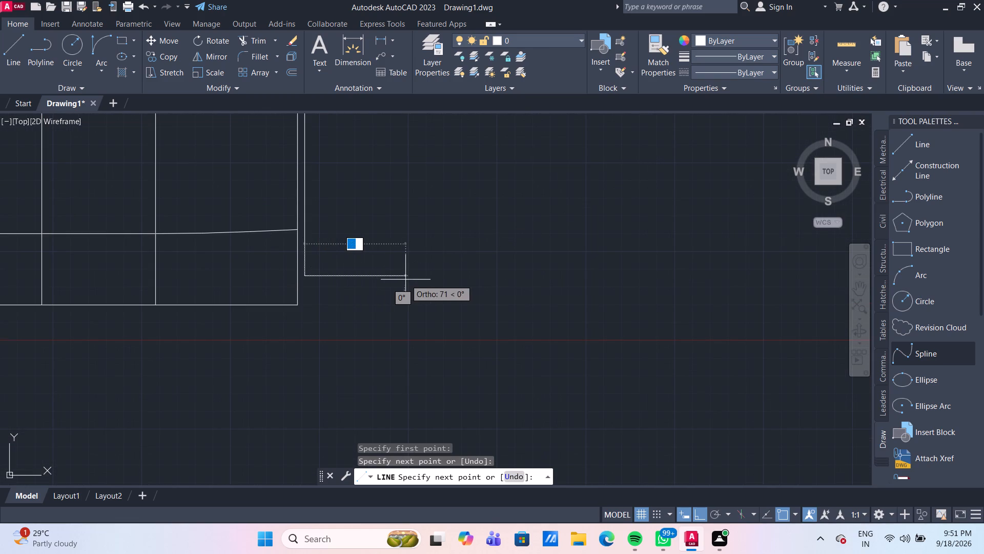
key("Escape")
Trim the short stub of the top band's narrow-strip line that overshoots the band's right end.
scroll(405, 280, "down", 1)
scroll(429, 225, "down", 1)
middle_click_drag(434, 211, 488, 419)
scroll(487, 407, "down", 1)
scroll(462, 316, "up", 2)
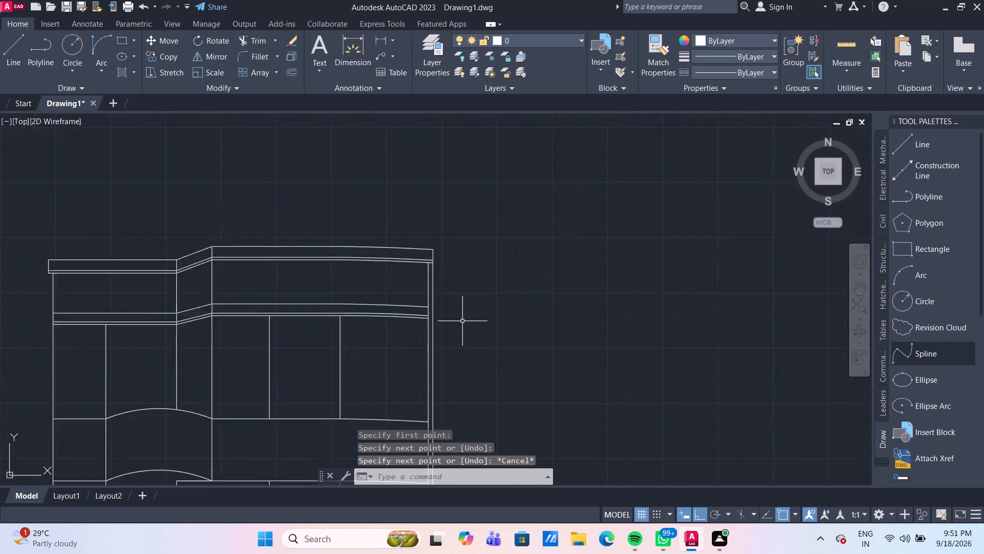
scroll(462, 321, "up", 1)
scroll(426, 227, "up", 3)
scroll(380, 223, "up", 4)
type("tr")
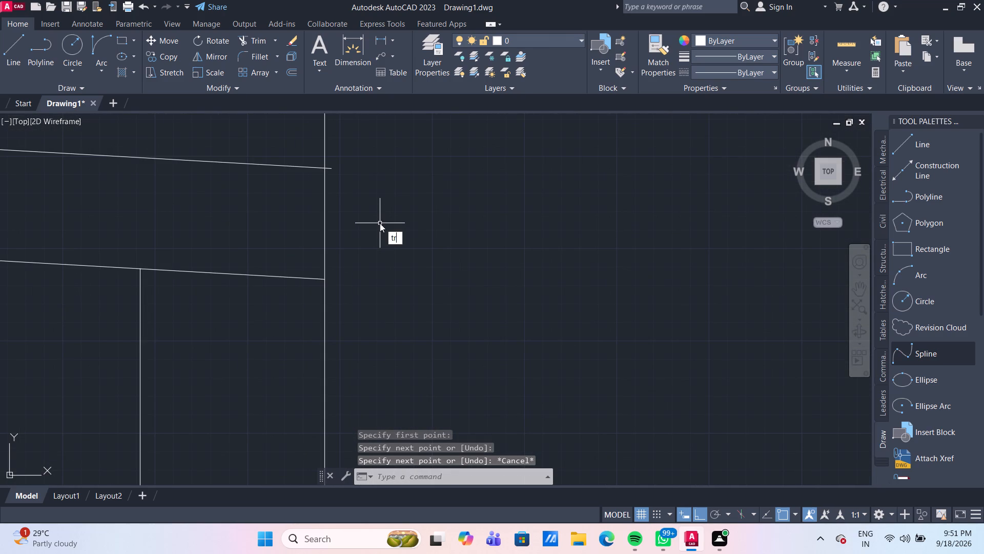
key("Return")
left_click(330, 169)
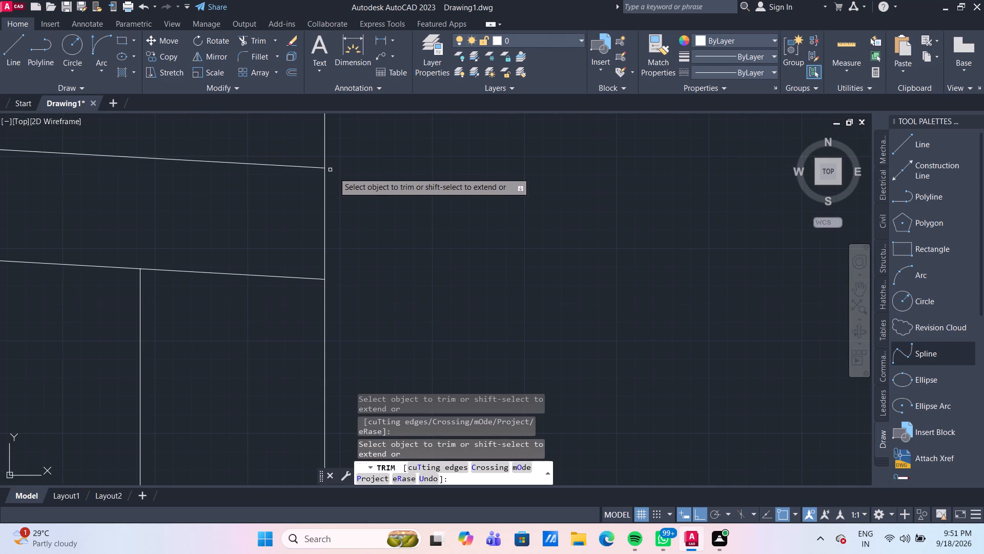
scroll(401, 226, "down", 6)
middle_click_drag(500, 253, 527, 249)
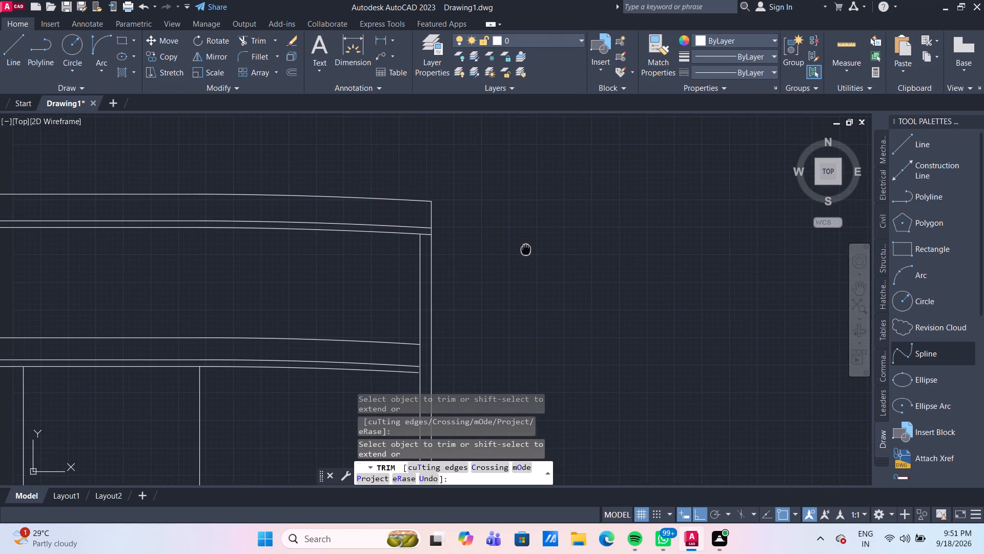
middle_click_drag(527, 249, 554, 243)
middle_click_drag(500, 307, 509, 265)
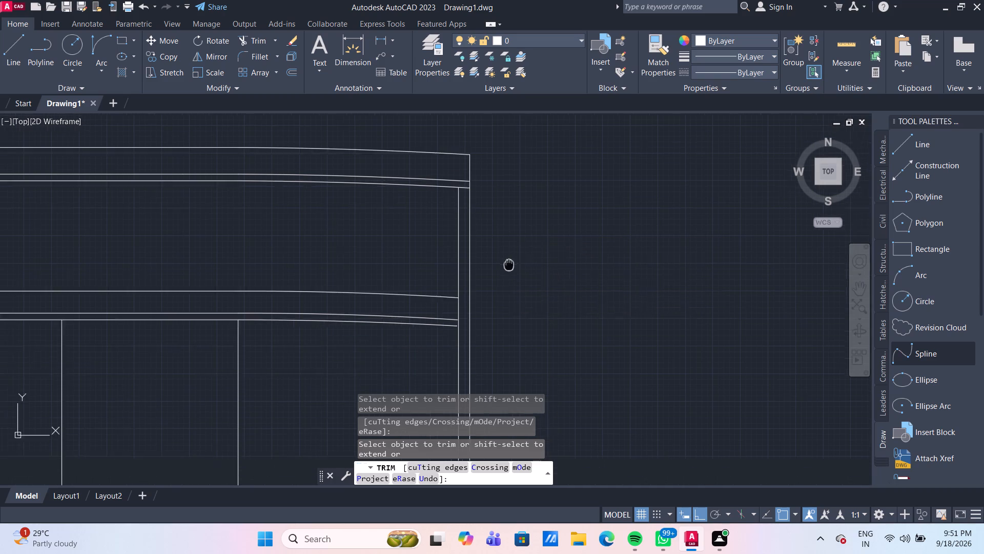
middle_click_drag(509, 265, 519, 226)
scroll(511, 250, "down", 3)
scroll(516, 276, "up", 2)
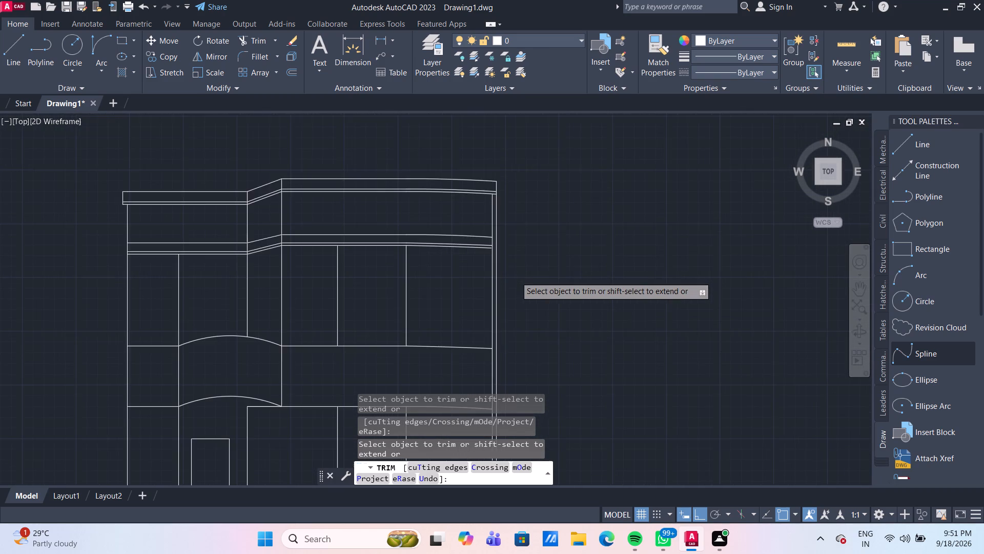
key("Escape")
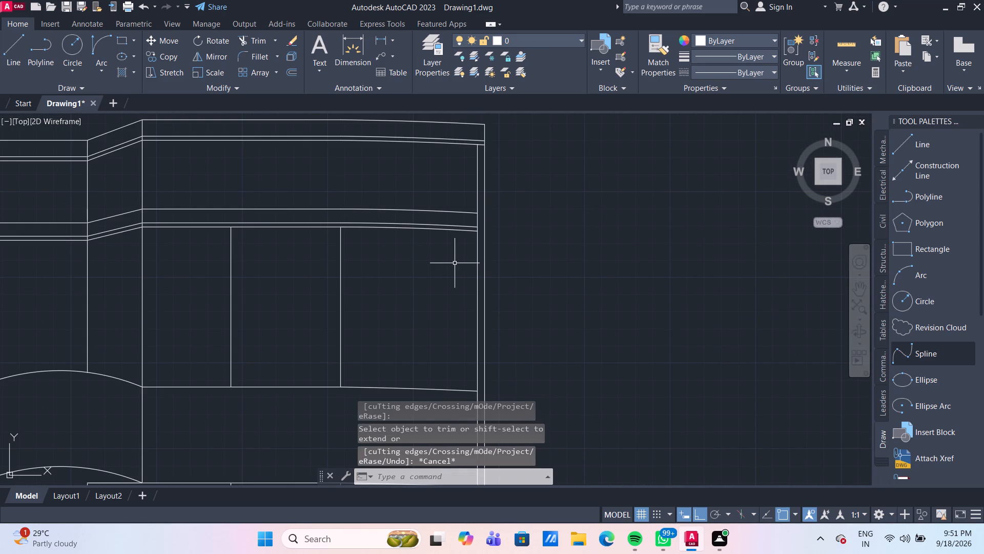
Extend the second band's three horizontal lines at their right ends to the new outer vertical.
type("ex")
key("Return")
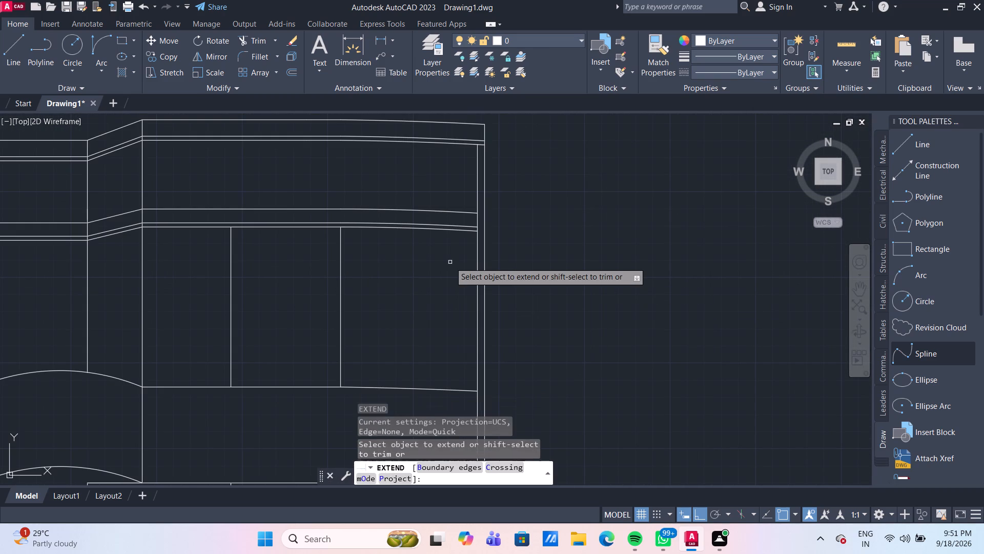
left_click_drag(460, 245, 460, 228)
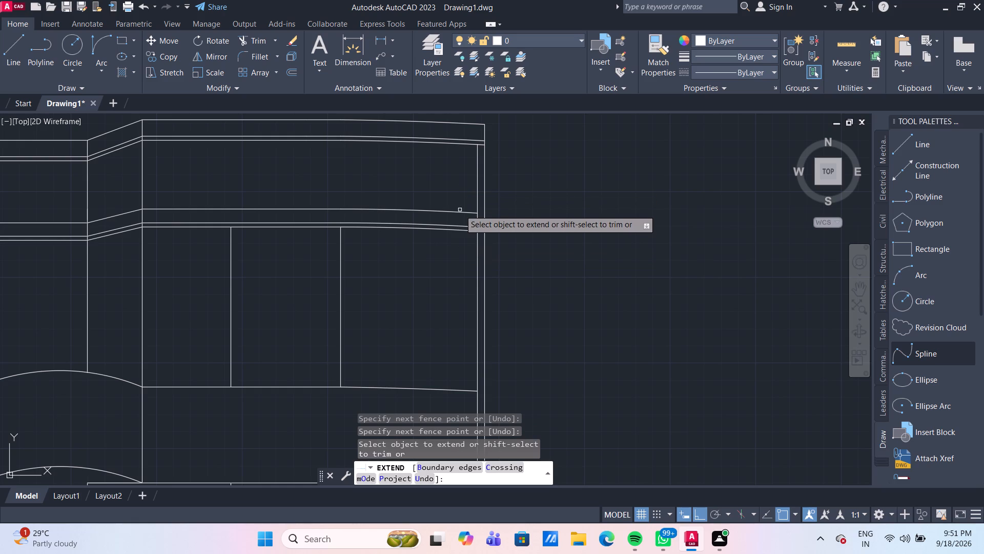
left_click(461, 212)
left_click(464, 226)
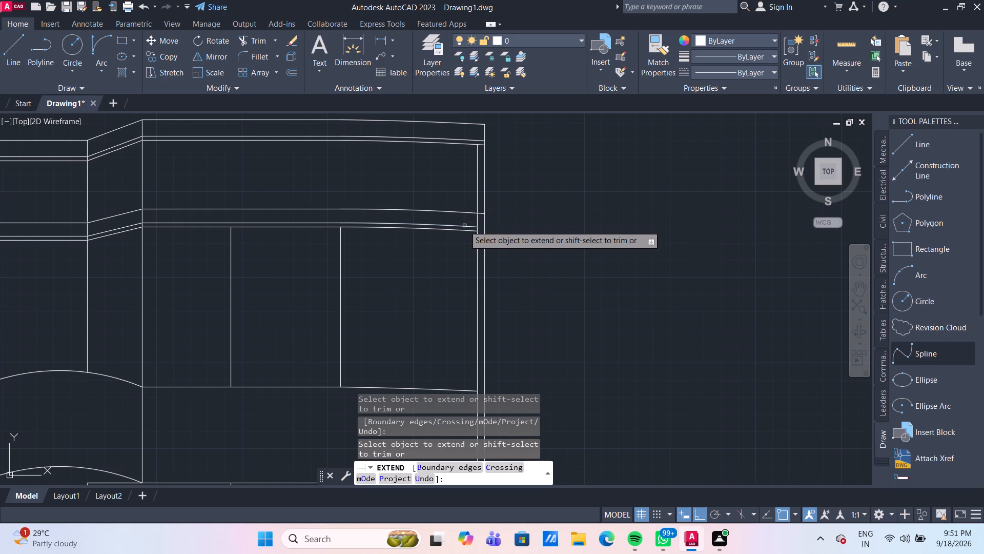
scroll(464, 226, "up", 2)
left_click(484, 226)
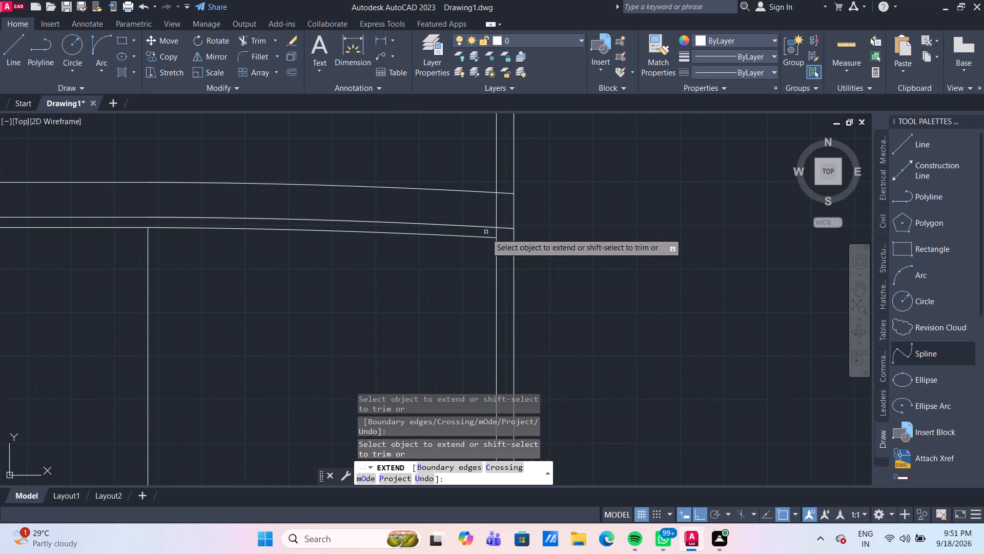
left_click(489, 240)
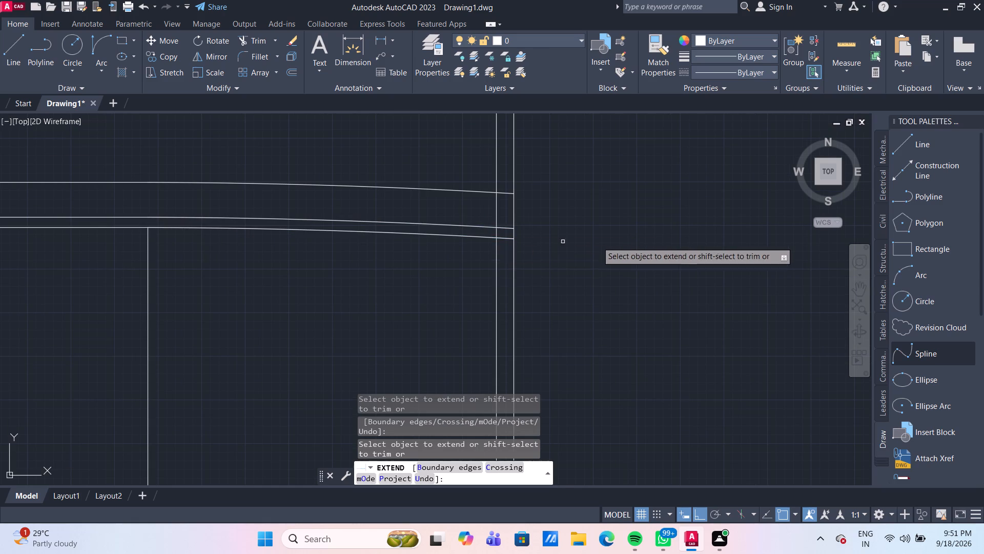
scroll(598, 242, "down", 2)
scroll(619, 281, "down", 2)
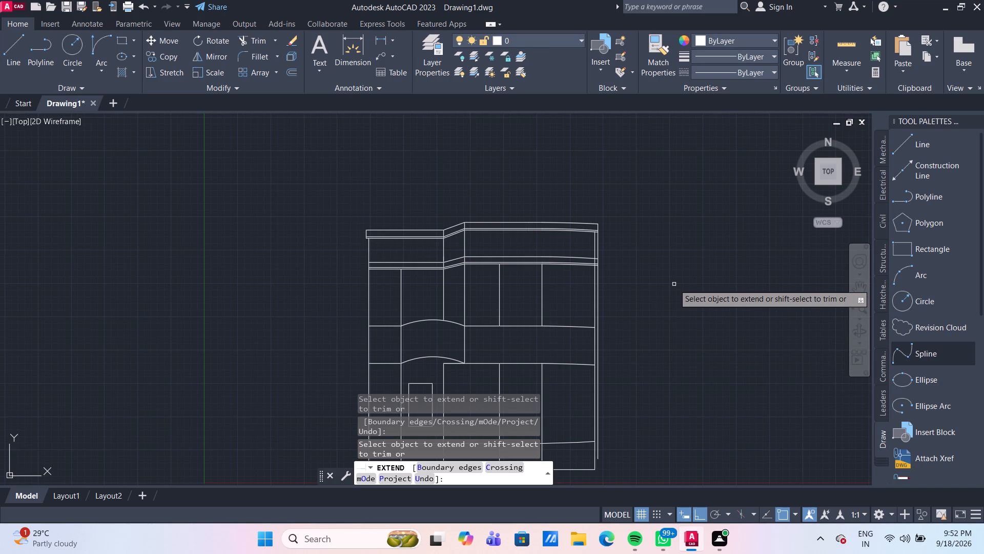
key("Escape")
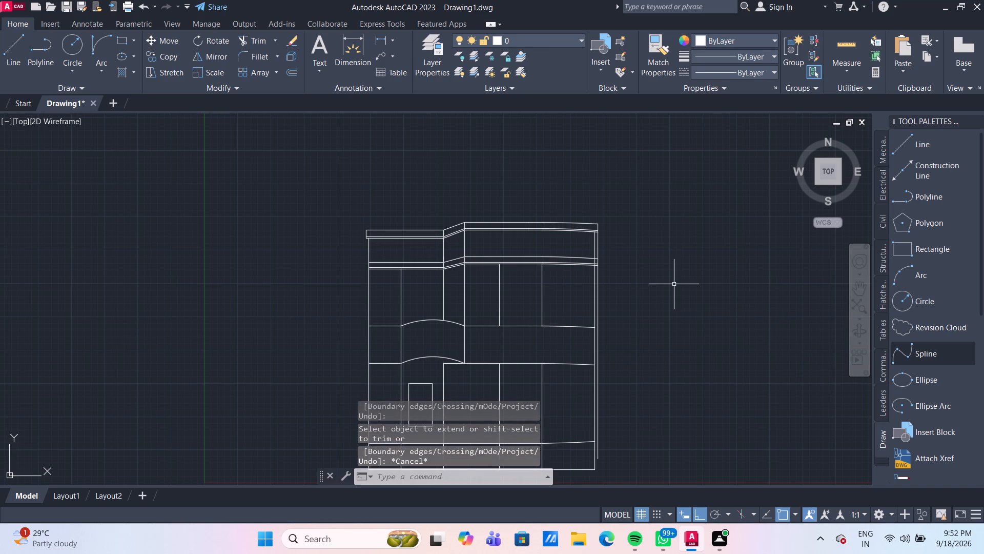
Draw a vertical line from the top band's lower left corner straight down about 485 mm, past the elevation's base line.
scroll(465, 338, "up", 2)
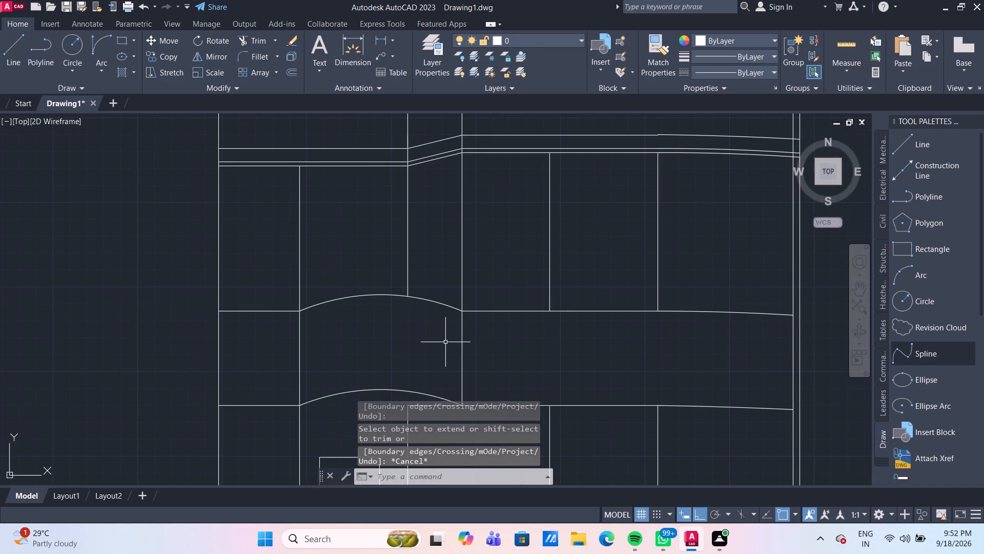
scroll(452, 344, "up", 1)
middle_click_drag(456, 344, 578, 355)
scroll(573, 362, "down", 2)
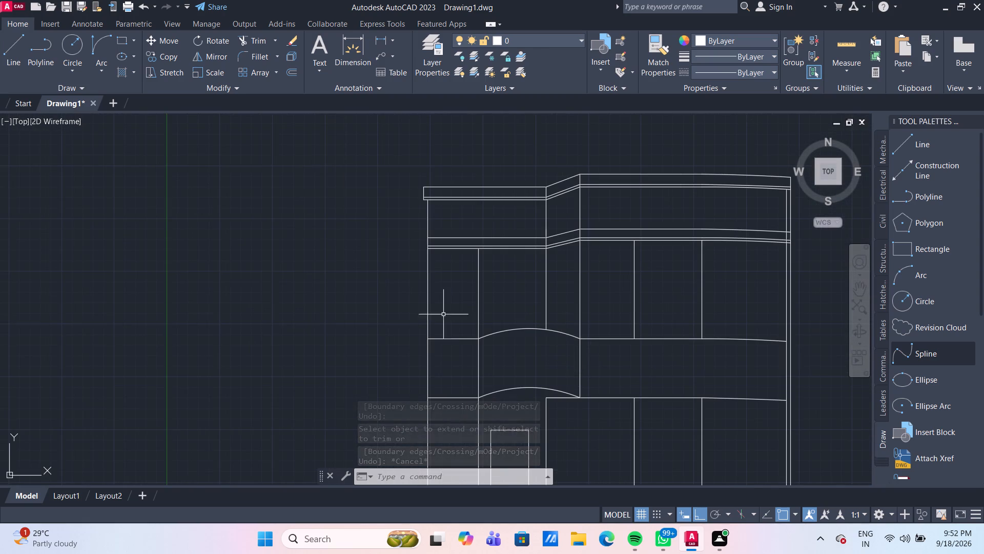
scroll(443, 281, "up", 1)
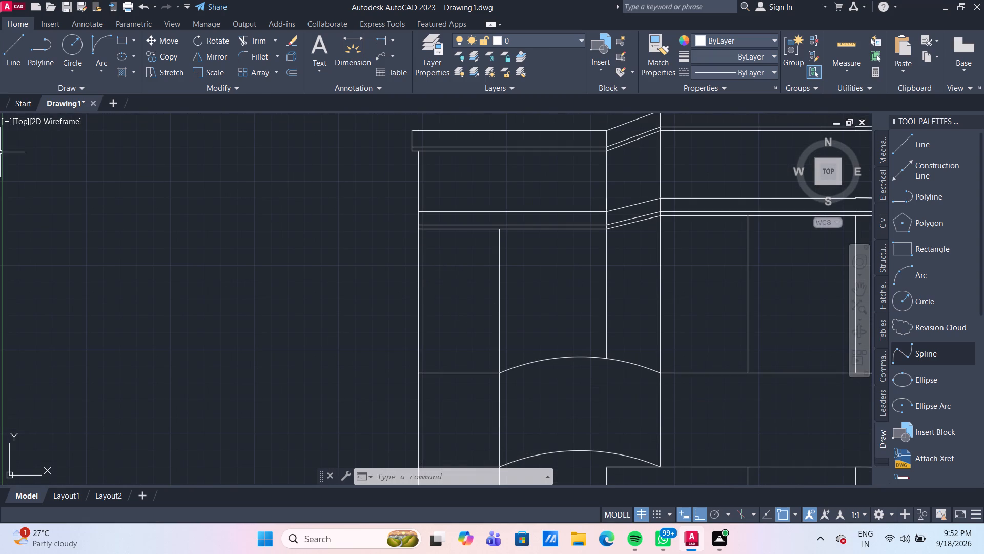
left_click(15, 52)
scroll(392, 249, "up", 1)
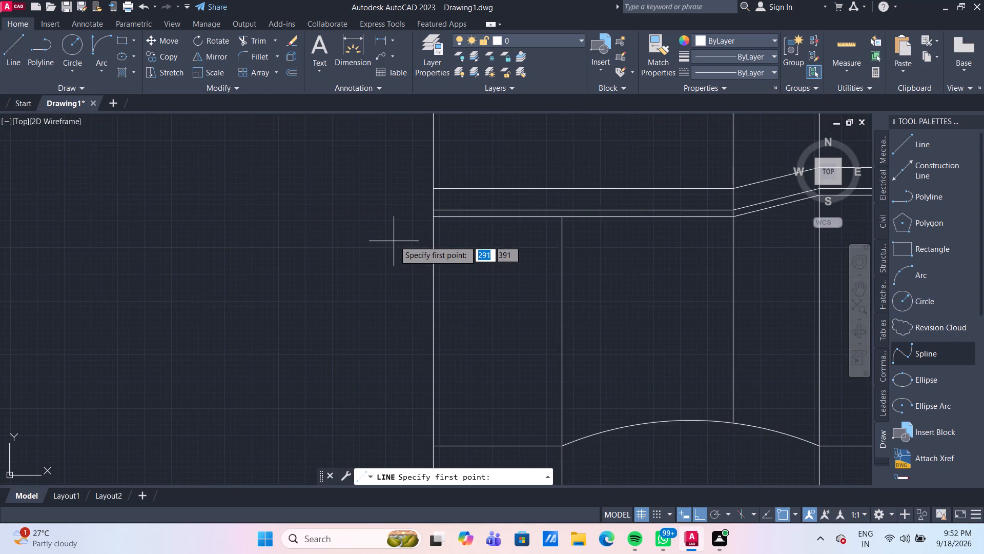
scroll(394, 241, "down", 1)
left_click_drag(412, 150, 412, 165)
scroll(418, 323, "down", 2)
middle_click_drag(409, 337, 406, 199)
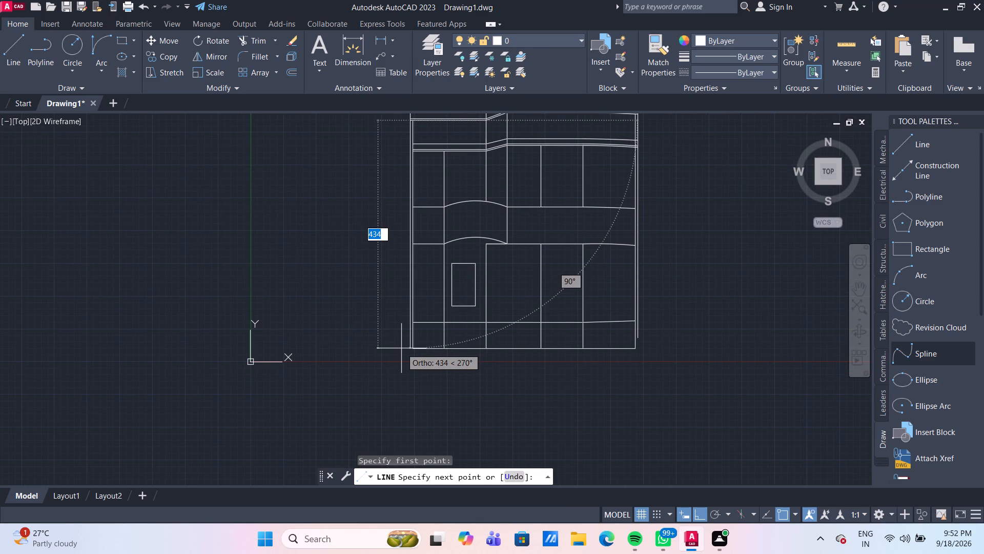
scroll(401, 348, "up", 1)
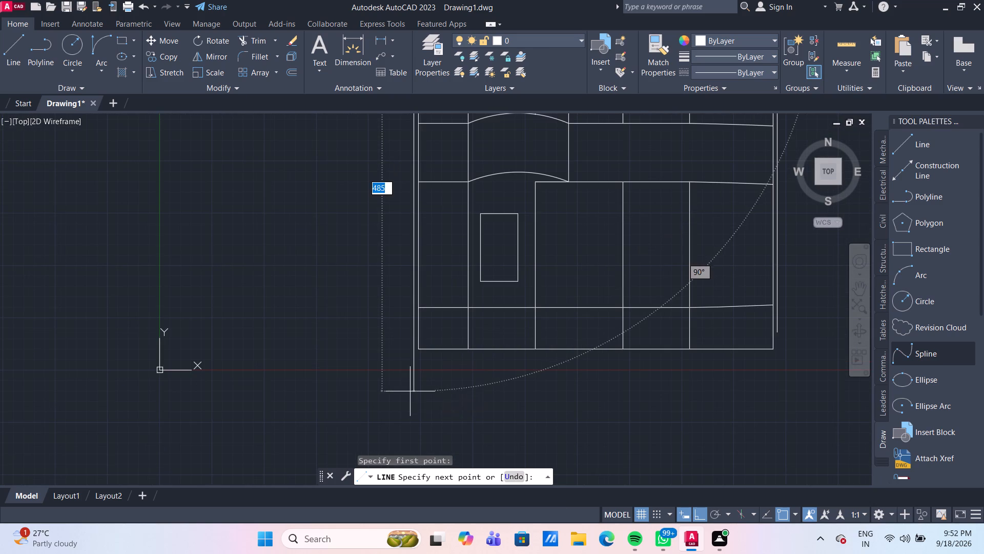
left_click(410, 391)
key("Escape")
scroll(432, 360, "down", 1)
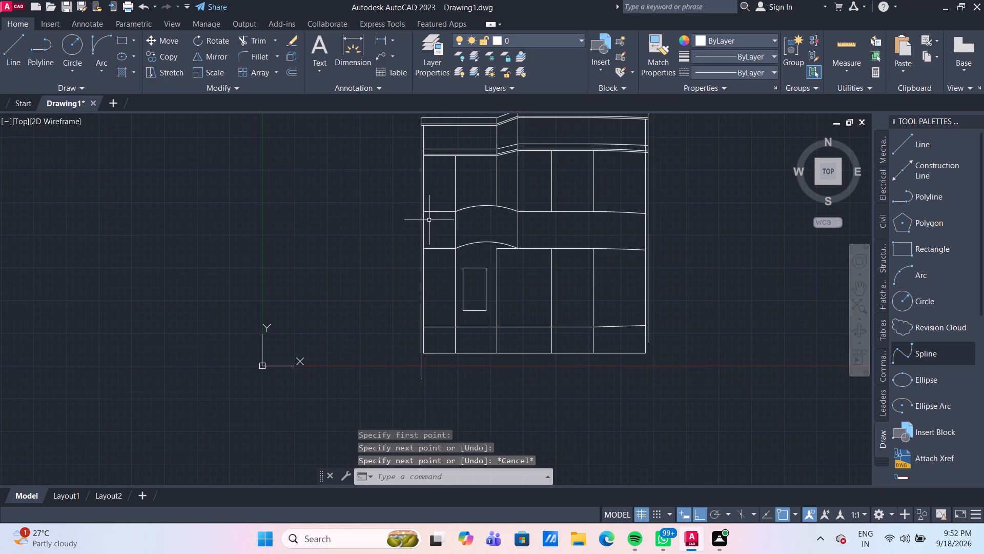
Extend the second band's three horizontal lines at their left ends to the new outer vertical.
middle_click_drag(445, 187, 417, 281)
scroll(427, 257, "down", 1)
scroll(446, 268, "up", 2)
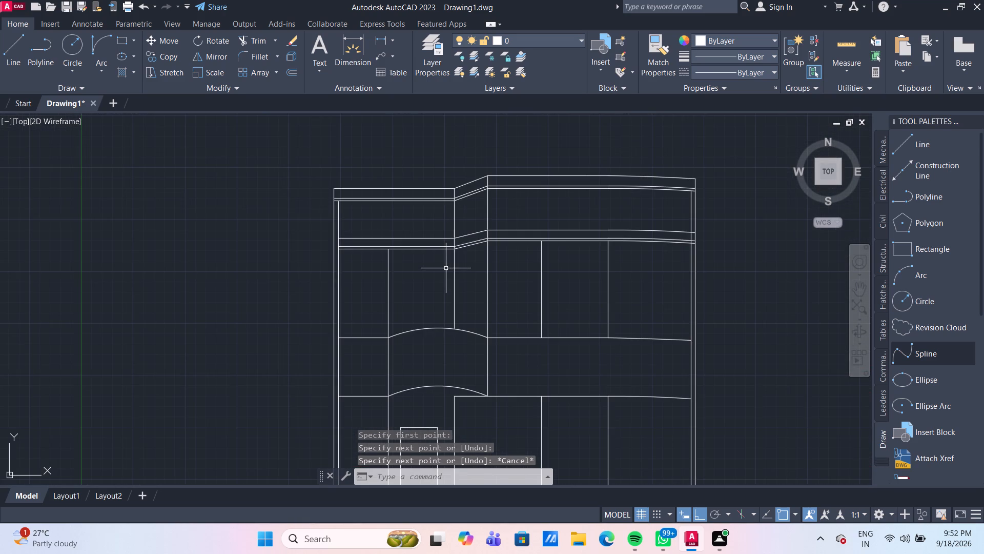
scroll(433, 299, "up", 1)
middle_click_drag(433, 299, 470, 312)
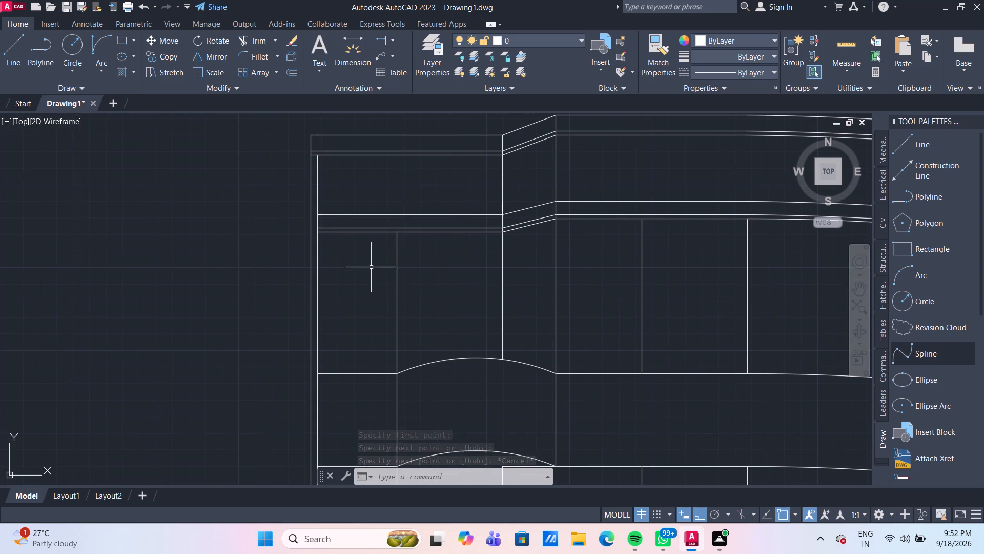
scroll(371, 263, "up", 1)
middle_click_drag(371, 263, 388, 300)
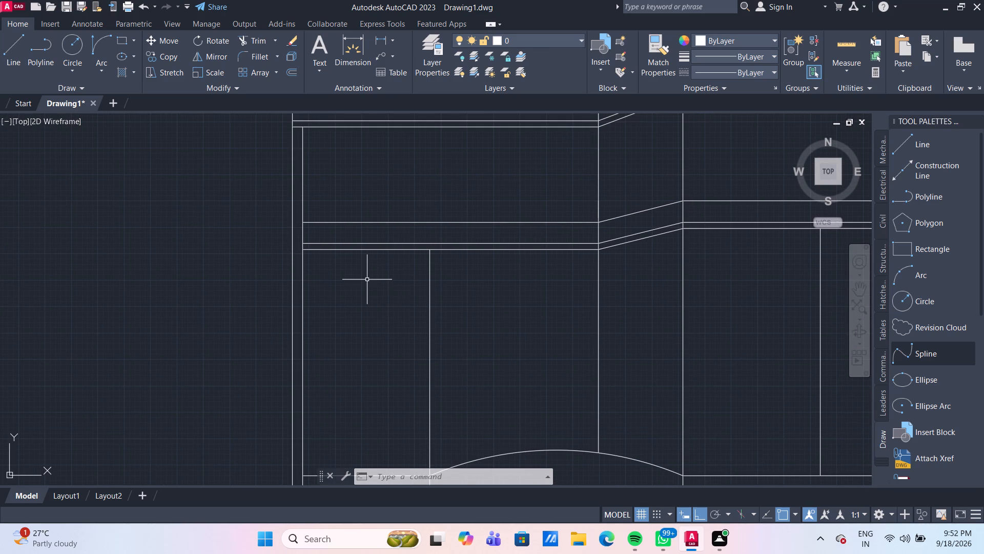
type("ex")
key("Return")
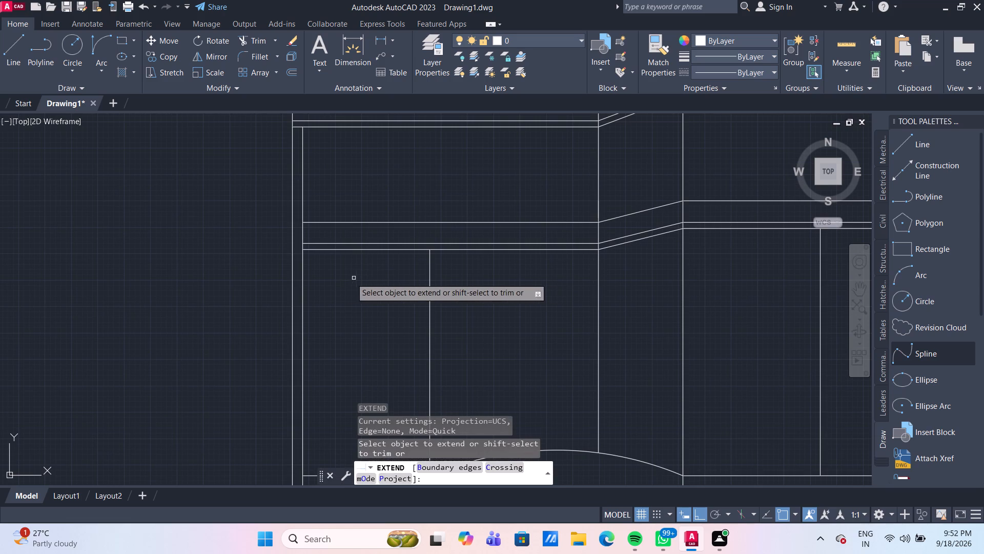
left_click_drag(319, 271, 319, 266)
left_click(322, 203)
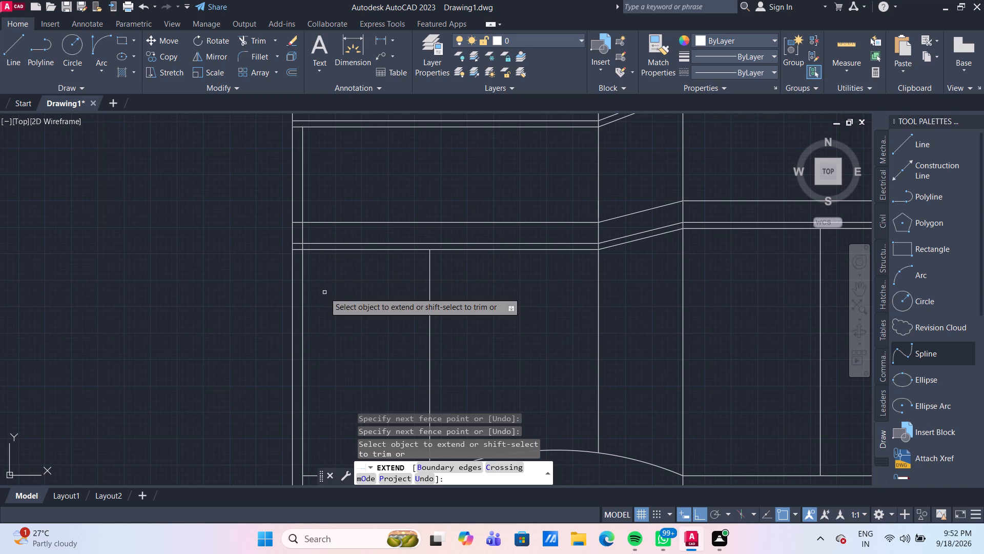
middle_click_drag(336, 177, 351, 254)
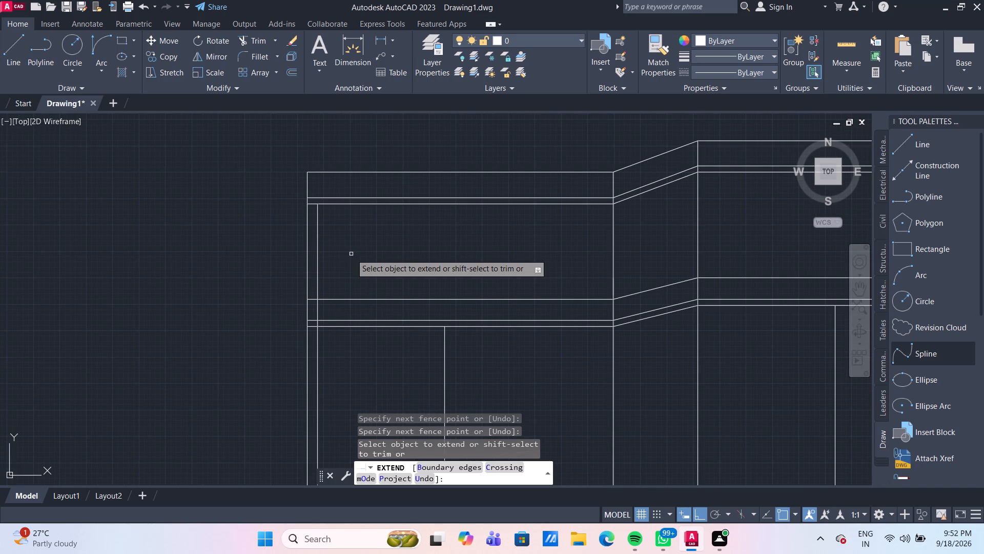
key("Escape")
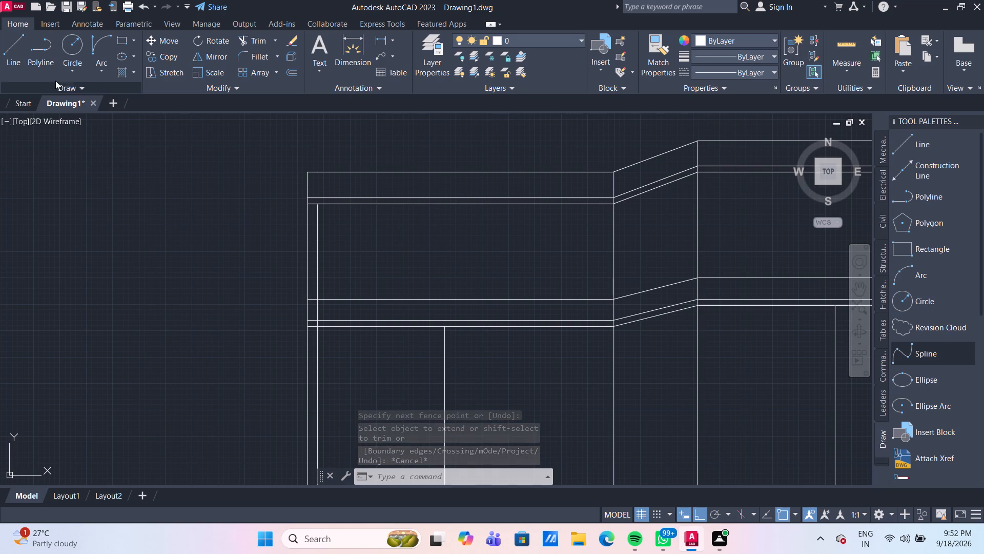
Draw a line 3 mm outward from the left end of the second band's middle line, continuing up to the top band's lower left corner.
left_click_drag(10, 48, 17, 62)
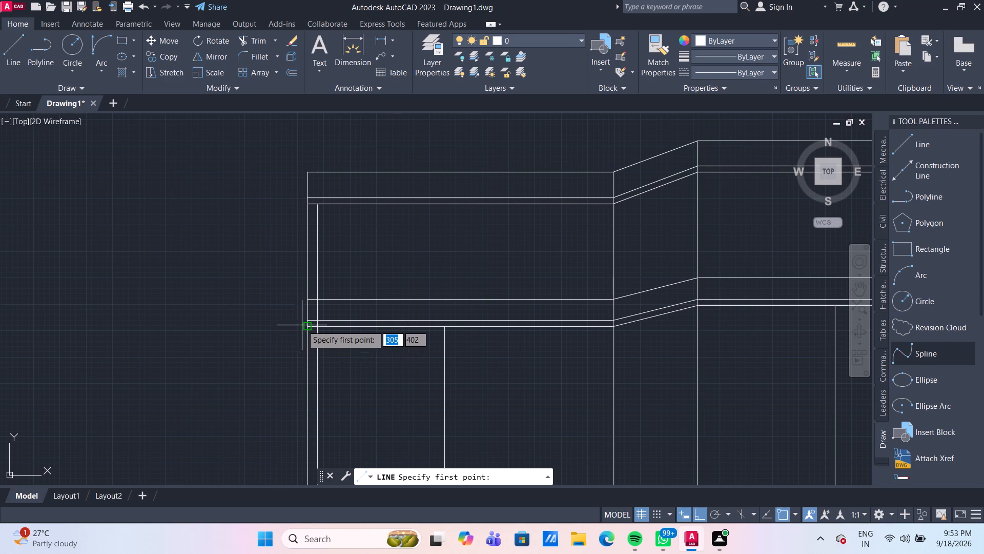
scroll(302, 325, "up", 1)
left_click(308, 319)
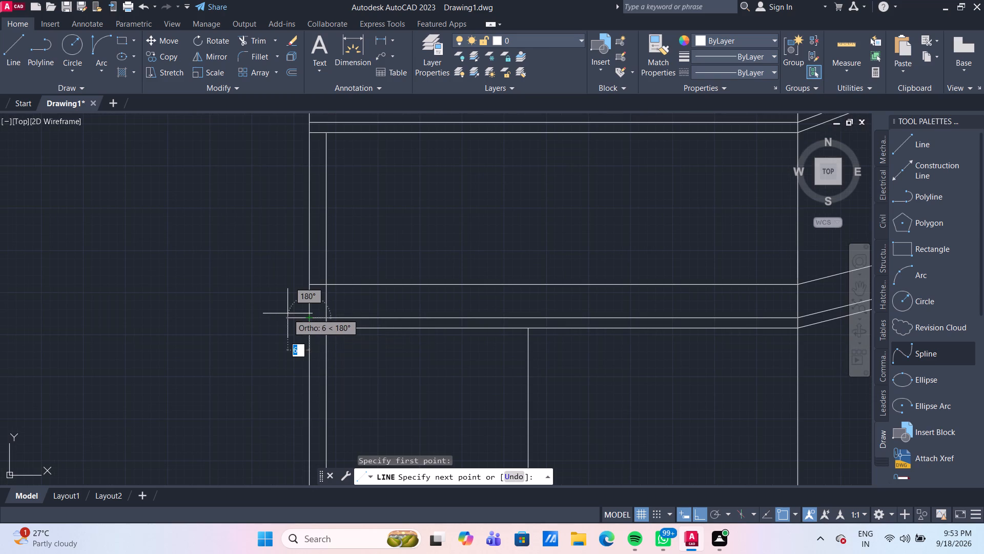
key("3")
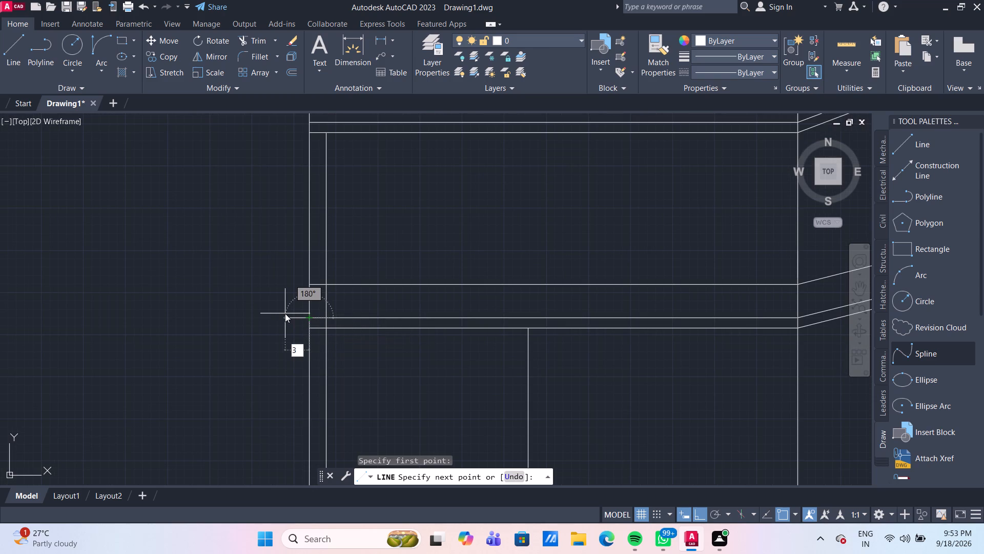
key("Return")
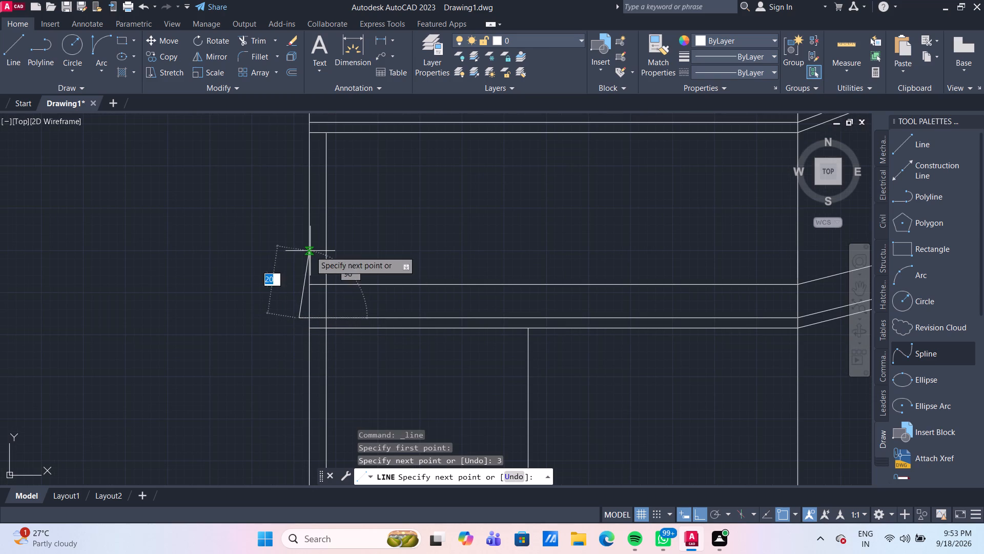
middle_click_drag(323, 145, 301, 216)
scroll(293, 203, "up", 1)
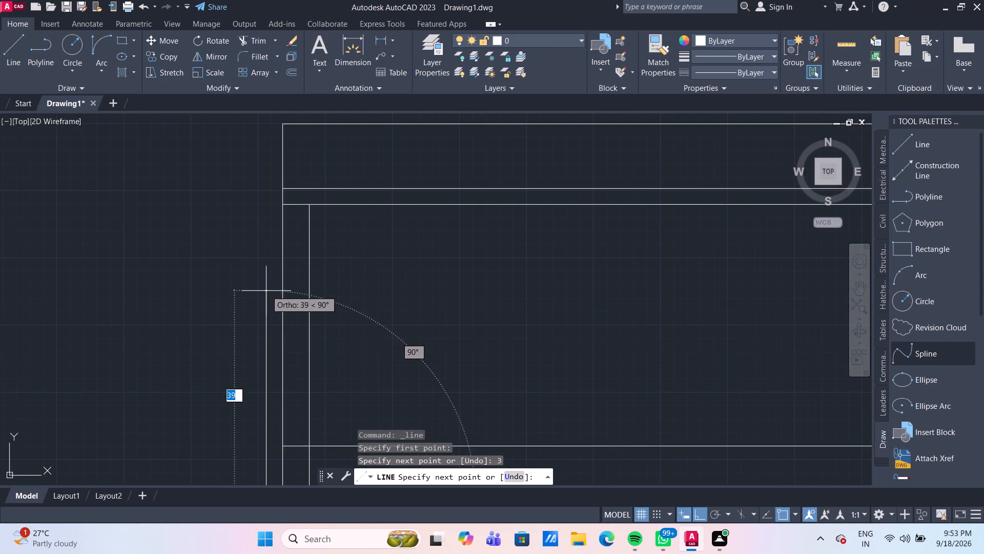
left_click(285, 202)
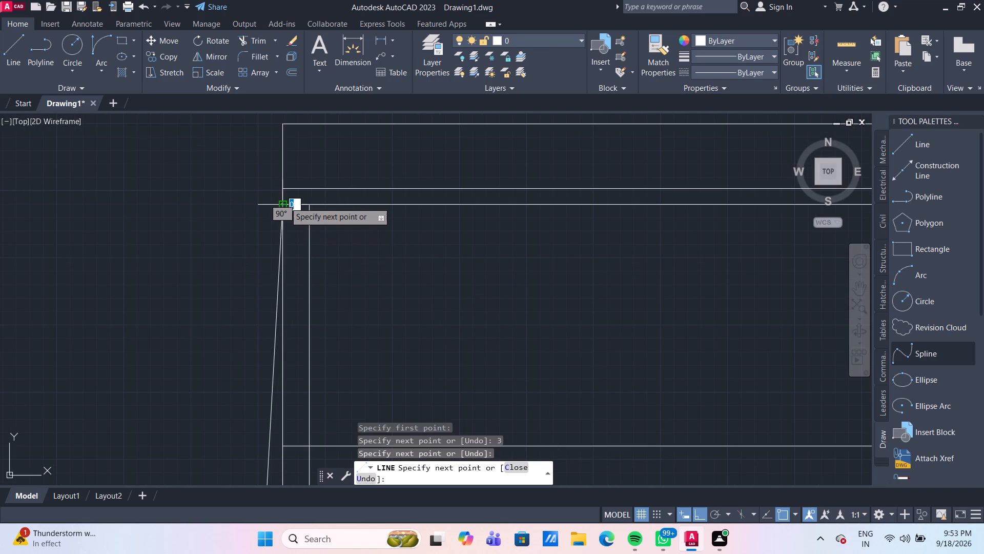
key("Escape")
Trim away the outer left vertical between the top band and the second band, keeping the new slanted edge.
scroll(299, 312, "down", 1)
middle_click_drag(299, 326, 291, 256)
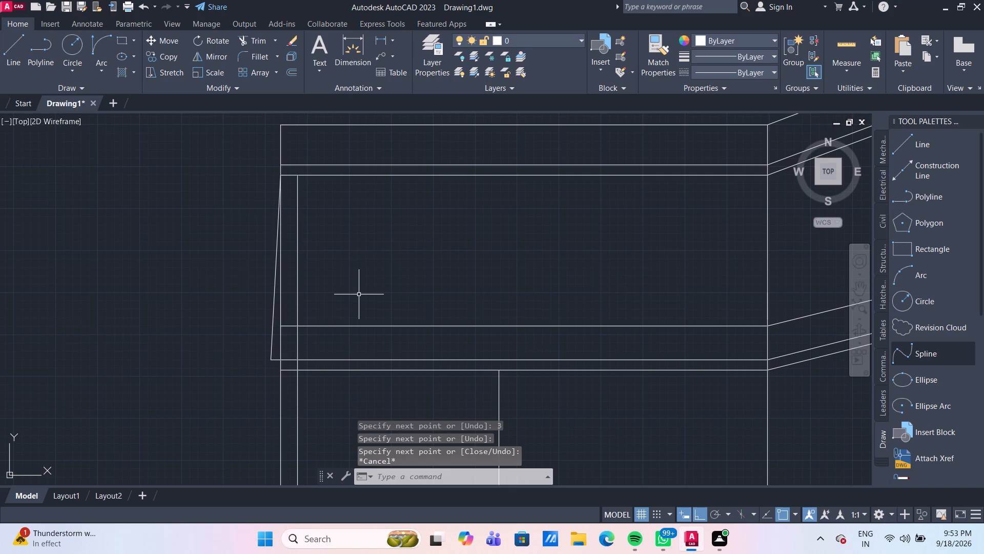
key("r")
key("BackSpace")
type("tr")
key("Return")
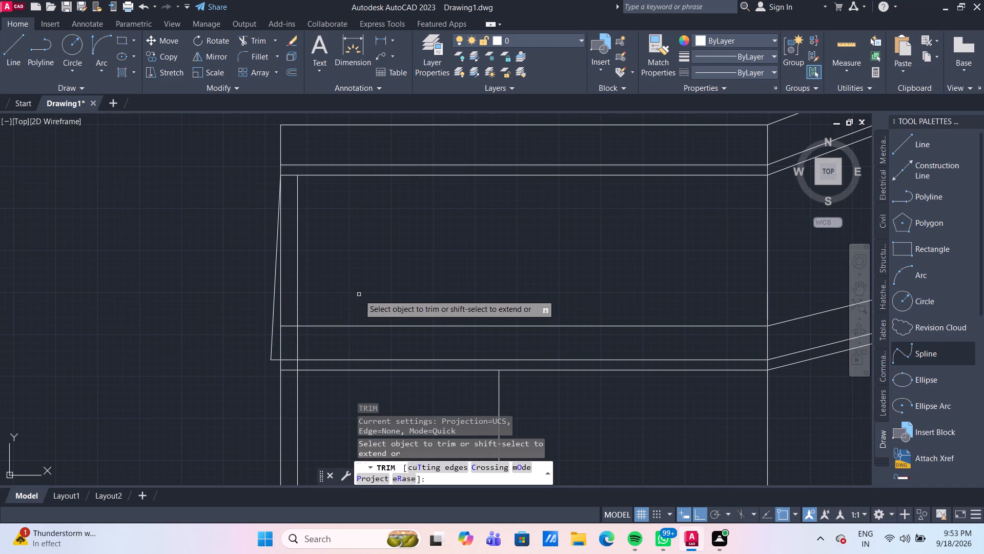
left_click(279, 293)
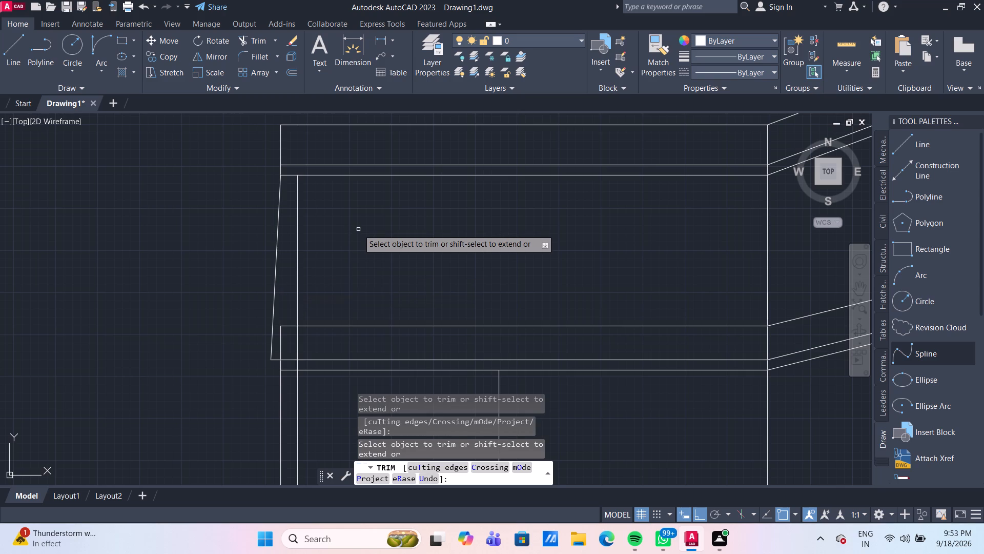
scroll(359, 229, "down", 2)
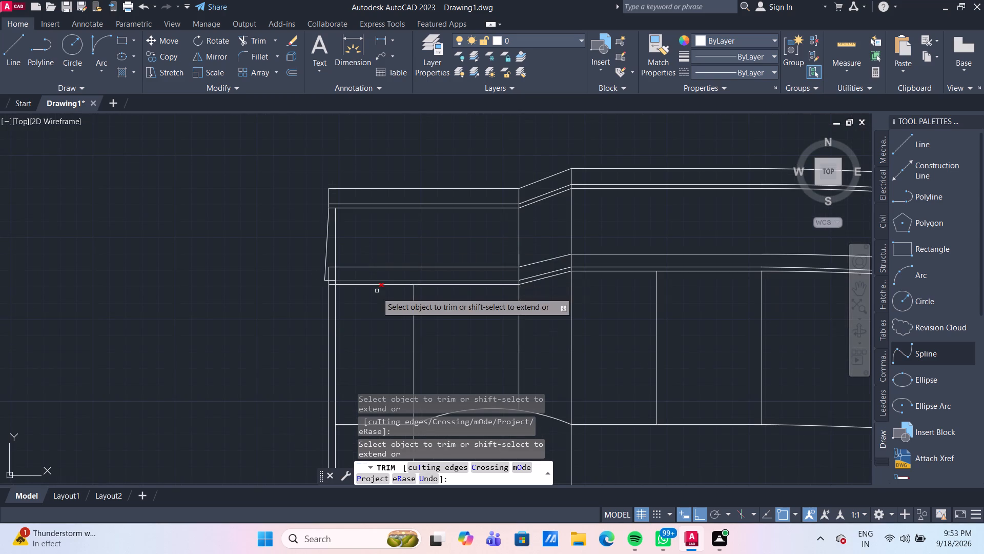
scroll(377, 322, "down", 1)
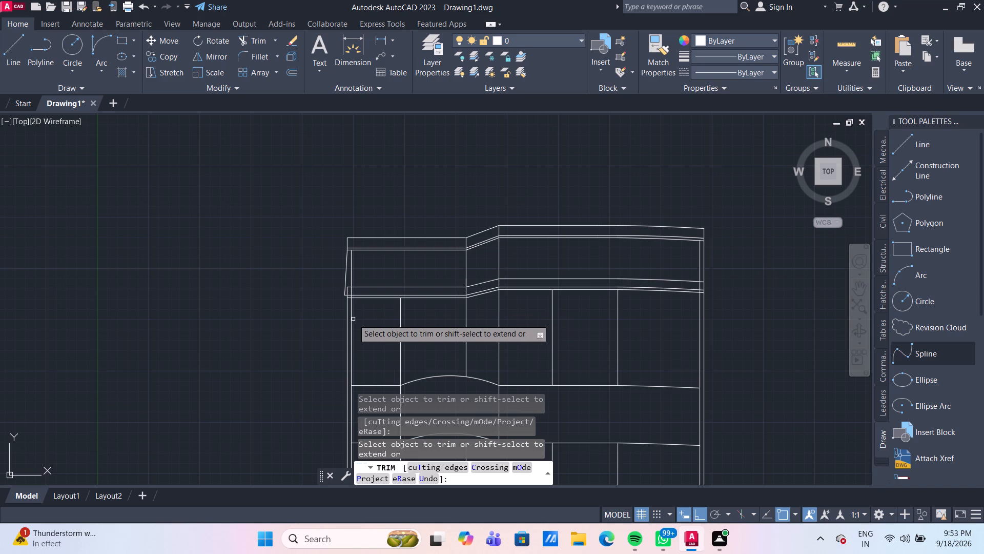
scroll(353, 319, "up", 2)
middle_click_drag(361, 302, 362, 276)
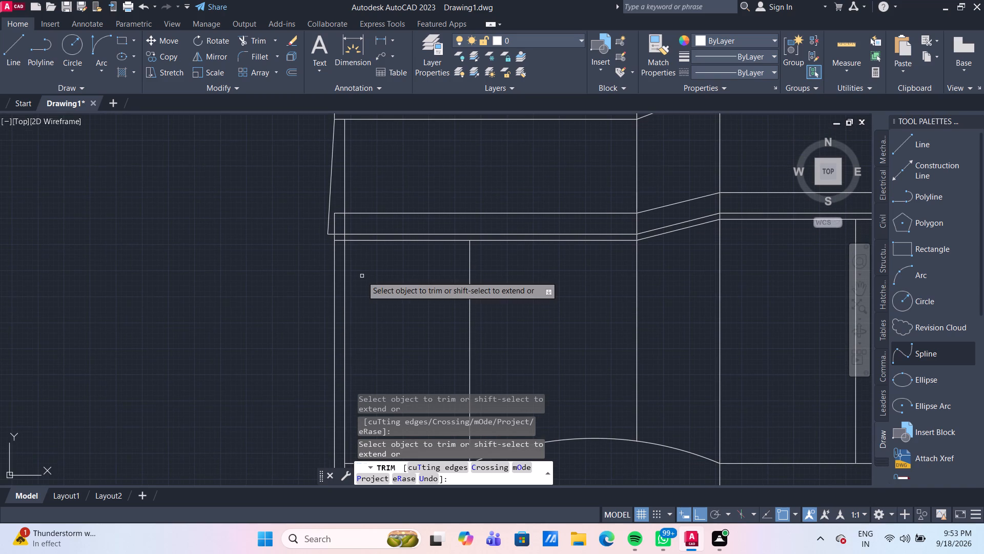
key("Escape")
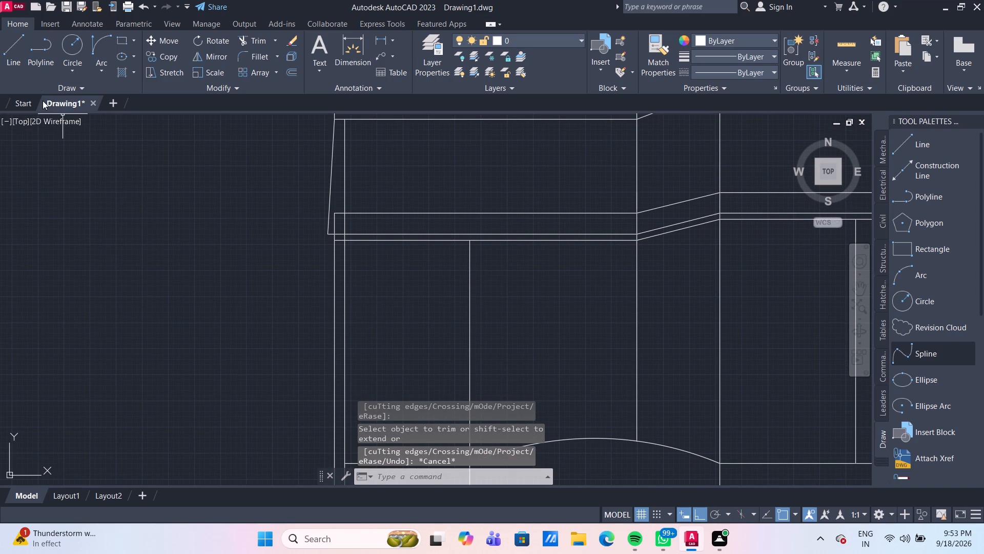
Draw a line about 3 mm outward from the left inner vertical, continuing about 41 mm up to where that vertical meets the second band's underside.
left_click(16, 53)
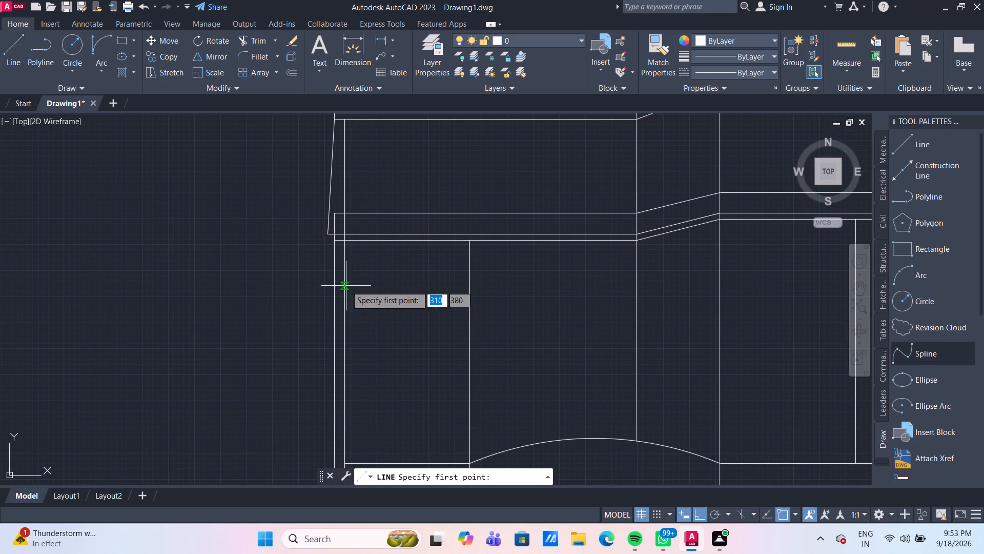
left_click(344, 327)
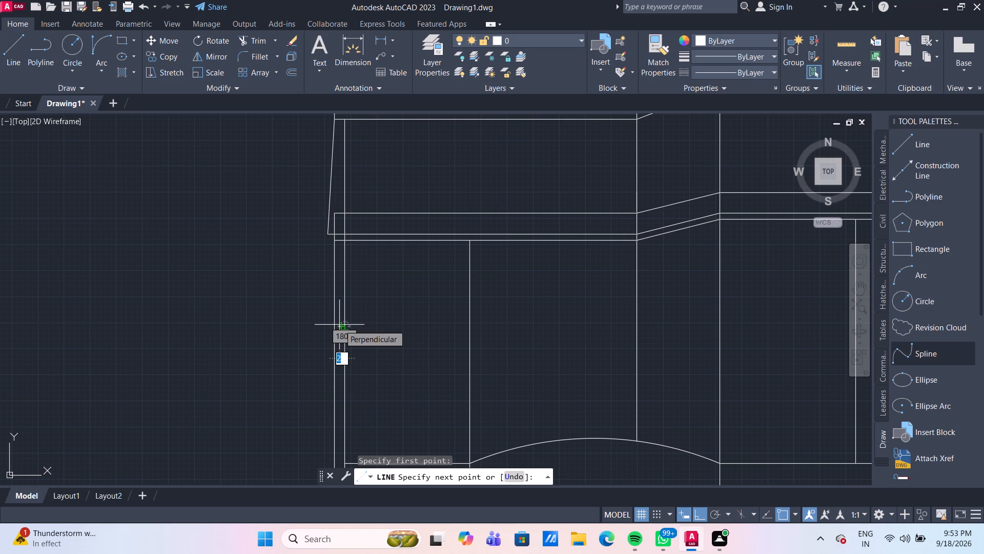
scroll(339, 325, "up", 3)
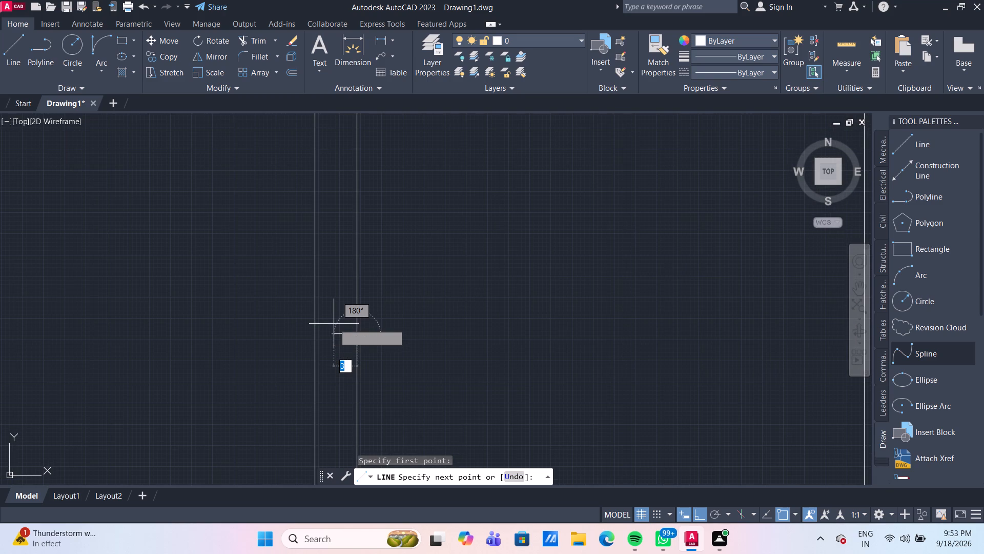
left_click(329, 323)
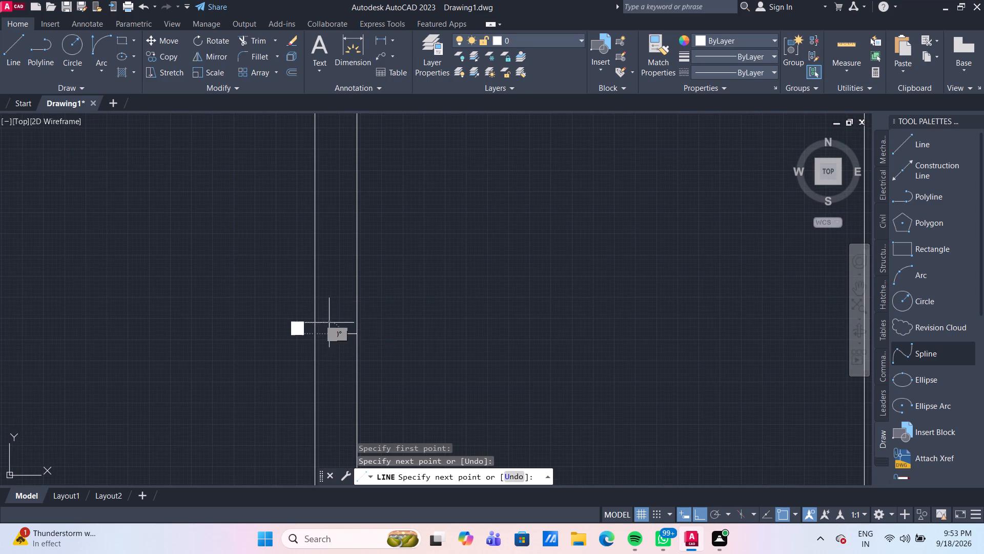
scroll(350, 230, "down", 2)
middle_click_drag(355, 219, 336, 311)
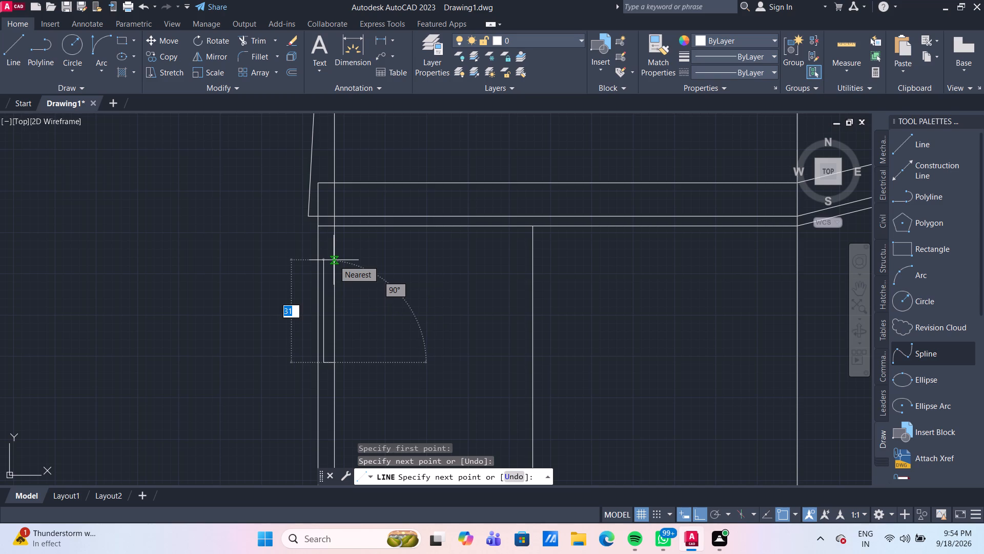
scroll(334, 260, "up", 1)
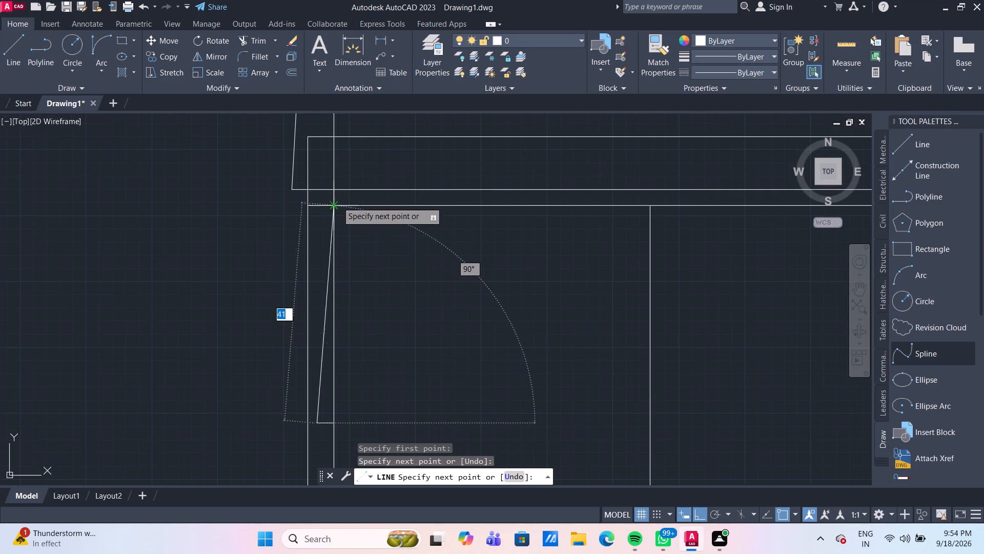
left_click(337, 202)
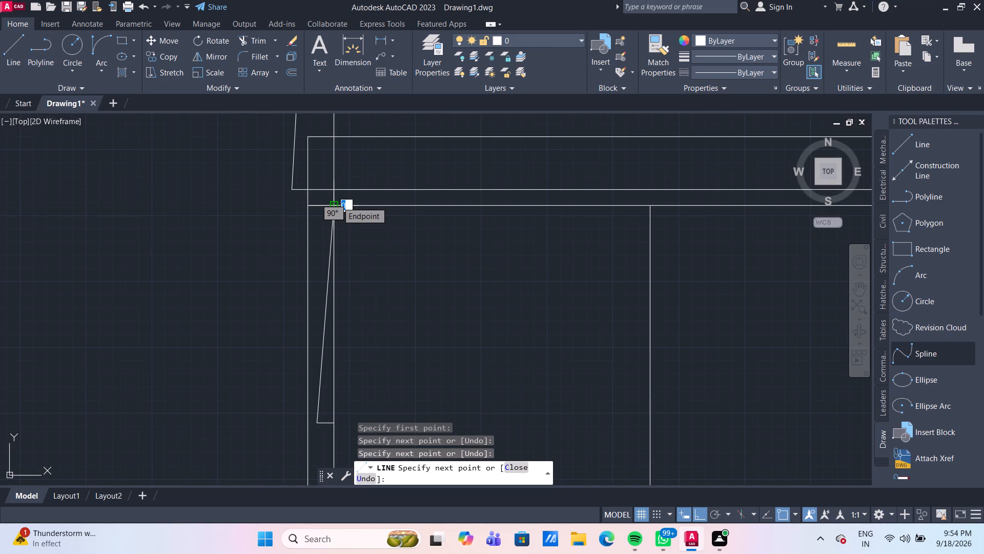
key("Escape")
Trim away both segments of the left inner vertical that cross the second band's three horizontal lines.
scroll(373, 289, "down", 1)
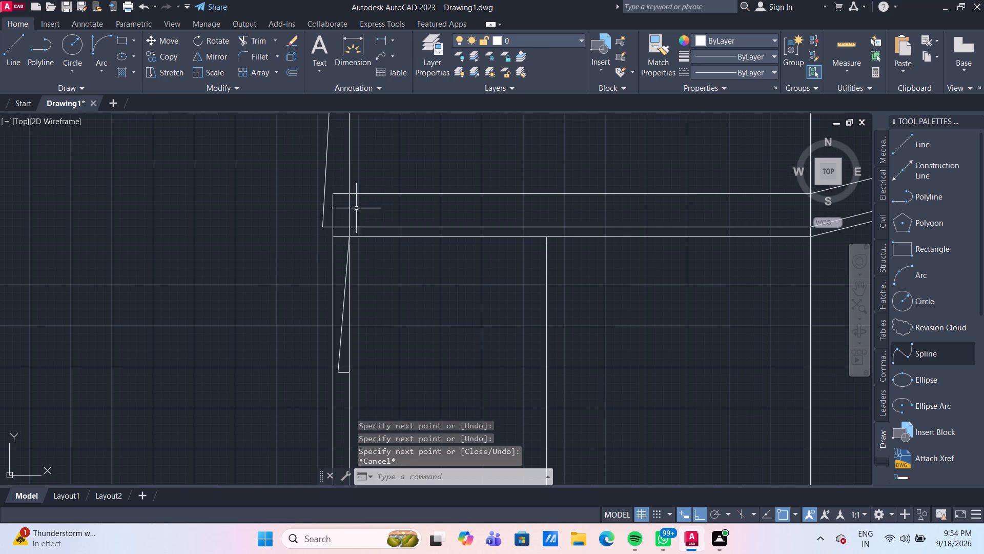
middle_click_drag(362, 185, 354, 302)
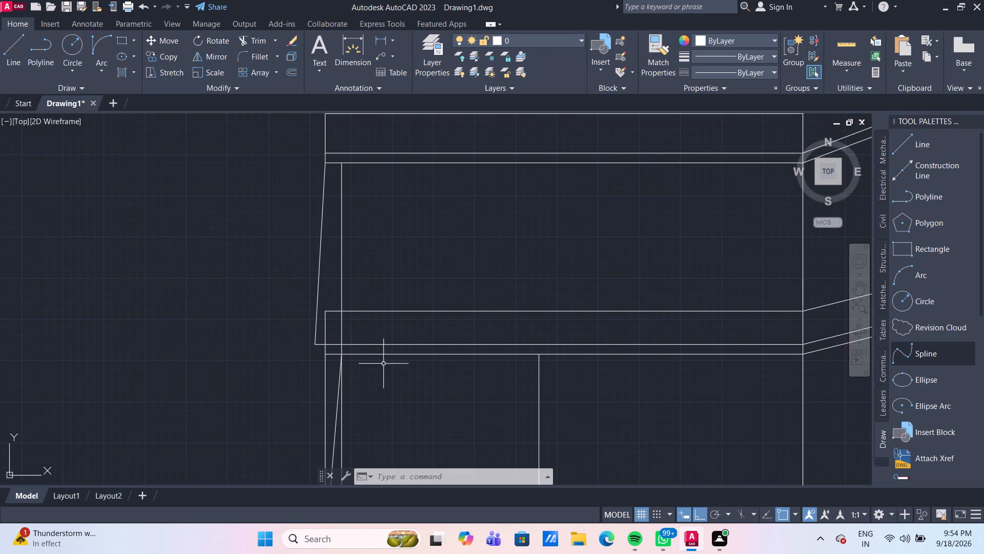
middle_click_drag(383, 377, 361, 246)
scroll(345, 289, "down", 1)
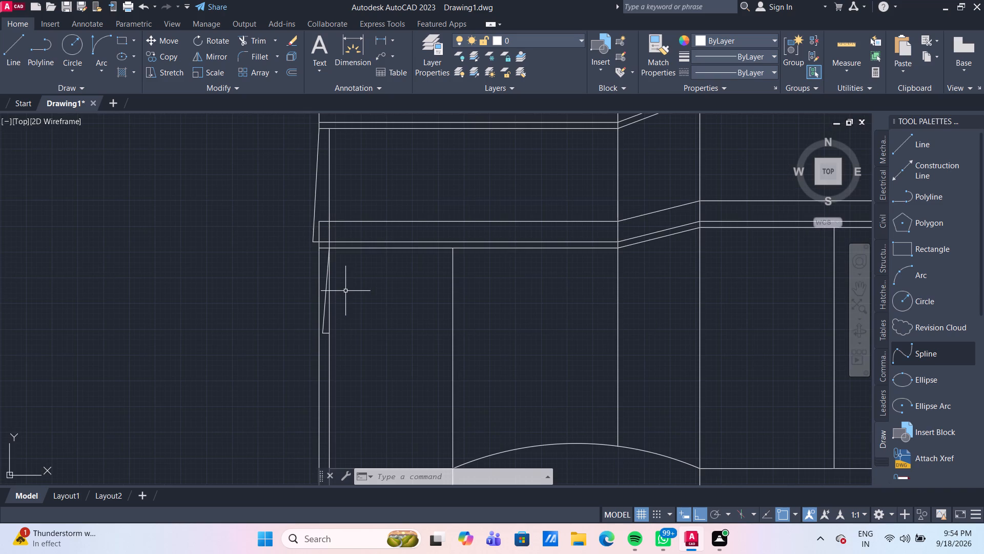
scroll(351, 276, "up", 1)
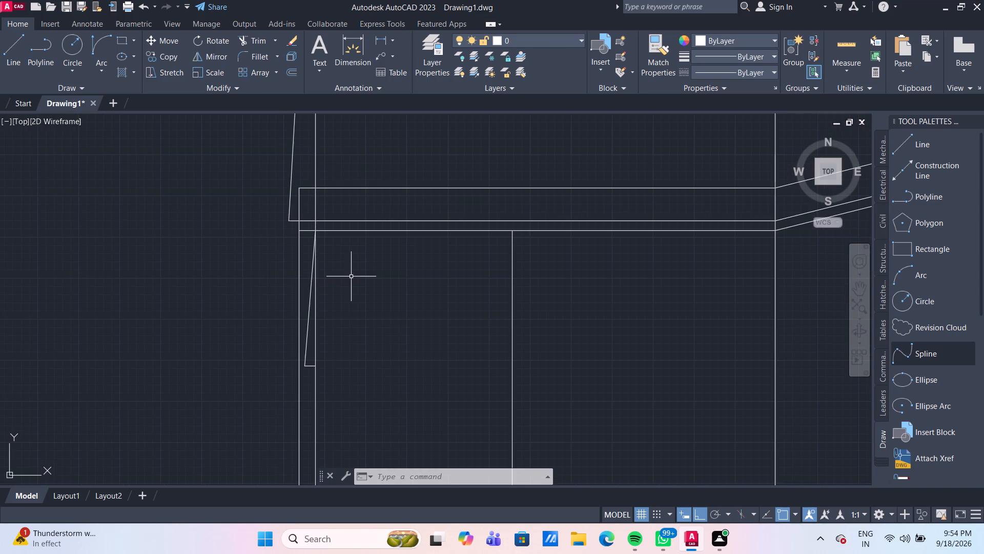
middle_click_drag(355, 276, 402, 355)
scroll(402, 355, "down", 1)
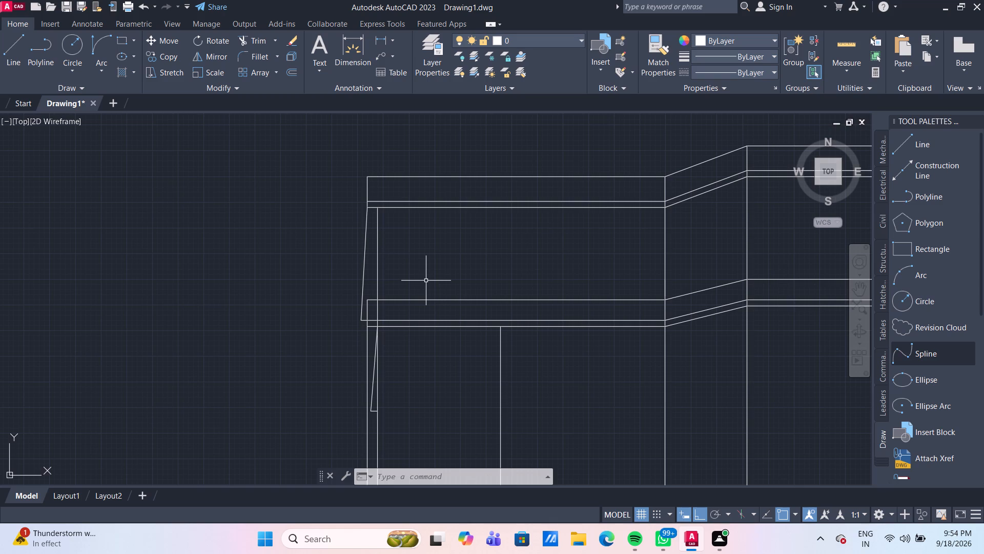
type("tr")
key("Return")
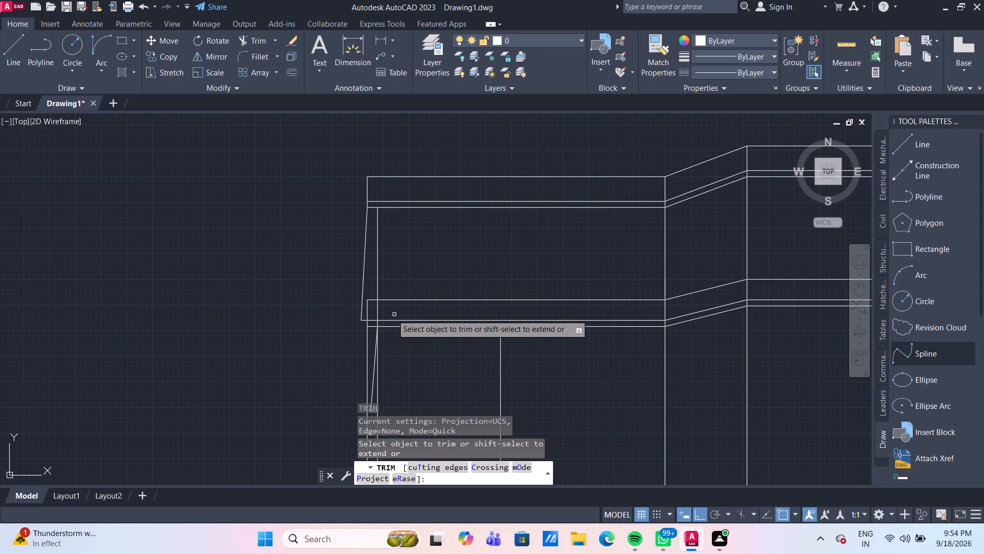
left_click(377, 313)
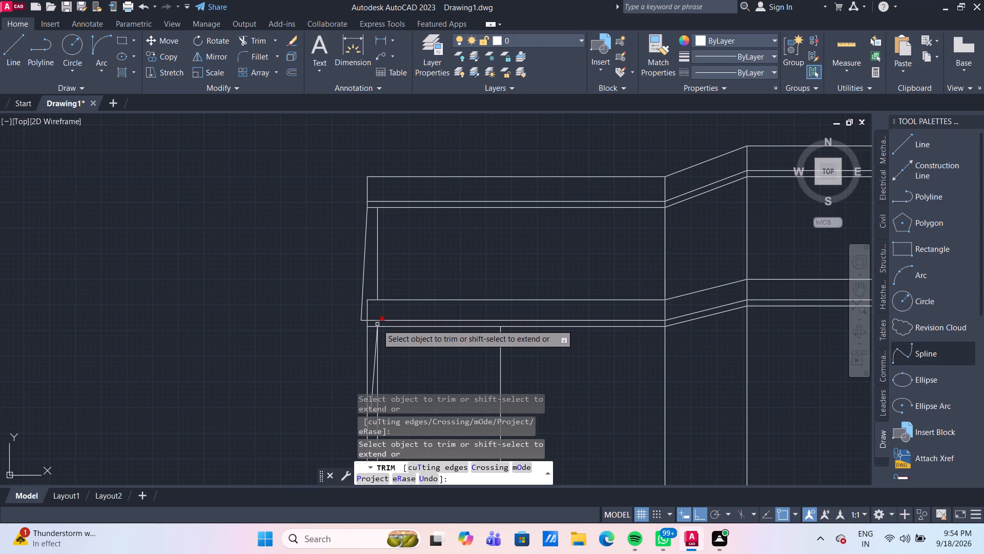
left_click(377, 324)
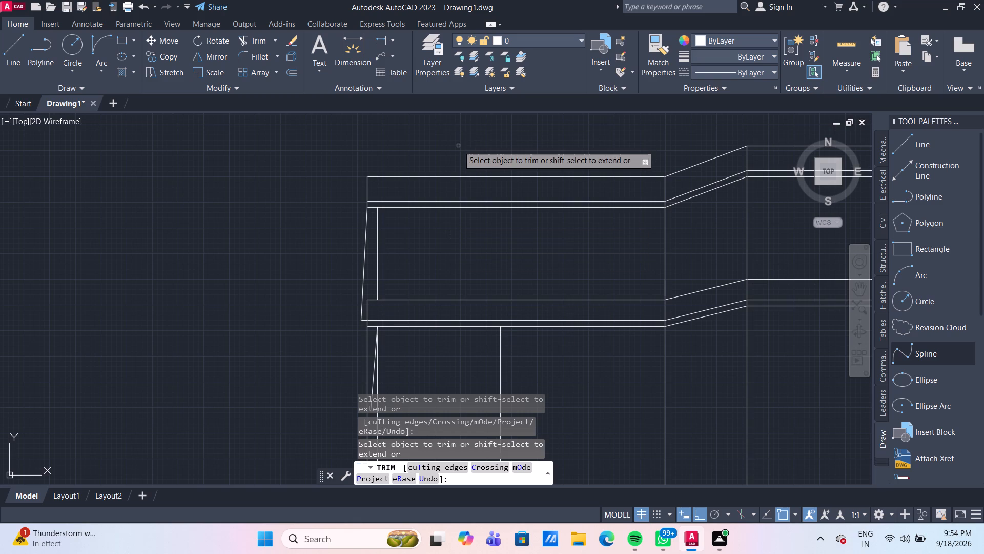
key("Escape")
Examine the whole elevation, from the sloped bands down through the arched horizontals to the base line.
scroll(458, 146, "down", 4)
scroll(474, 190, "up", 2)
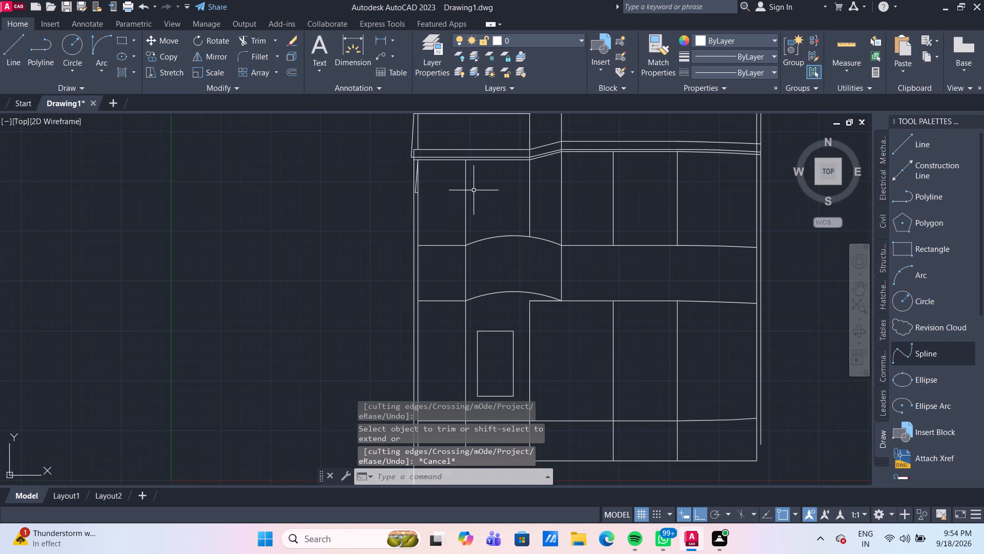
middle_click_drag(460, 204, 413, 258)
scroll(391, 262, "up", 1)
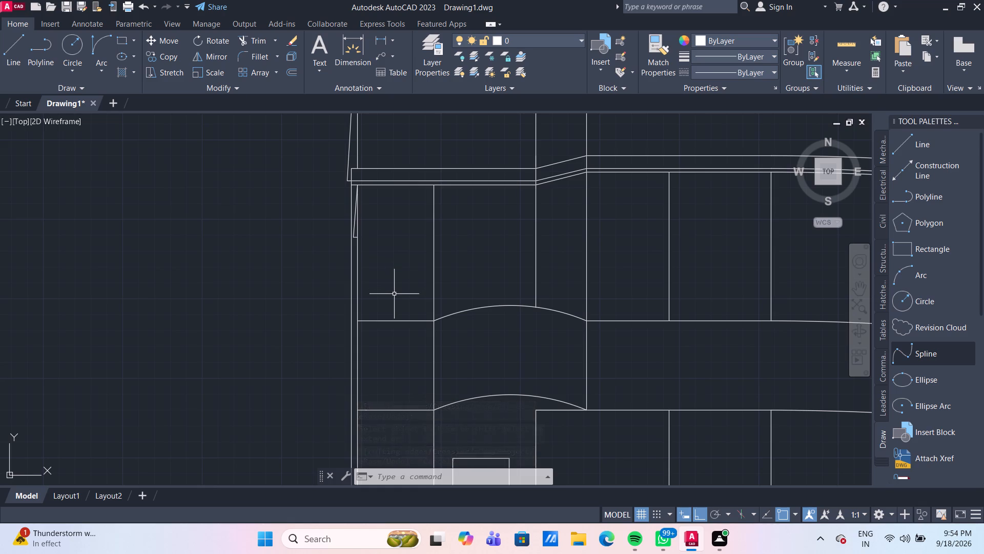
middle_click_drag(394, 294, 341, 256)
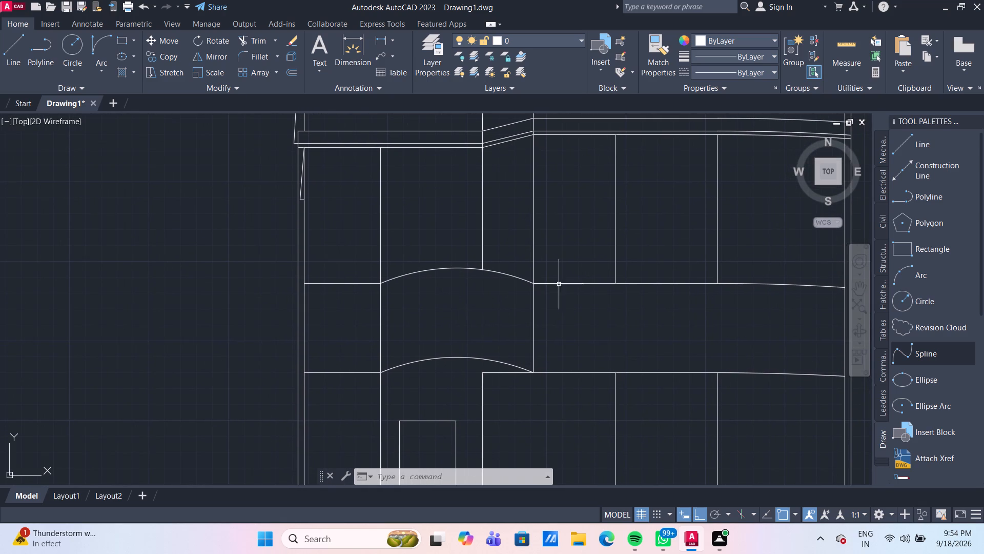
scroll(565, 314, "down", 2)
scroll(588, 318, "up", 1)
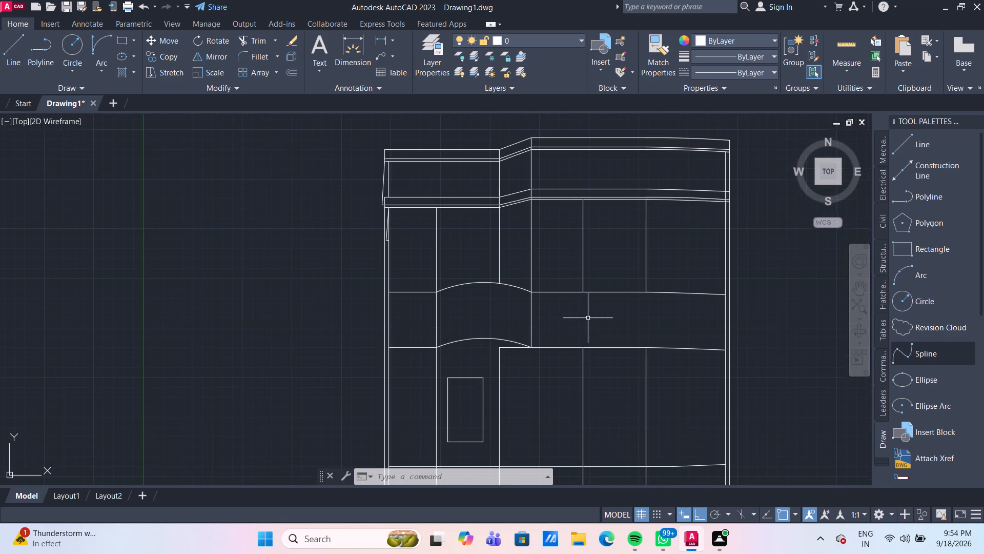
middle_click_drag(588, 318, 470, 331)
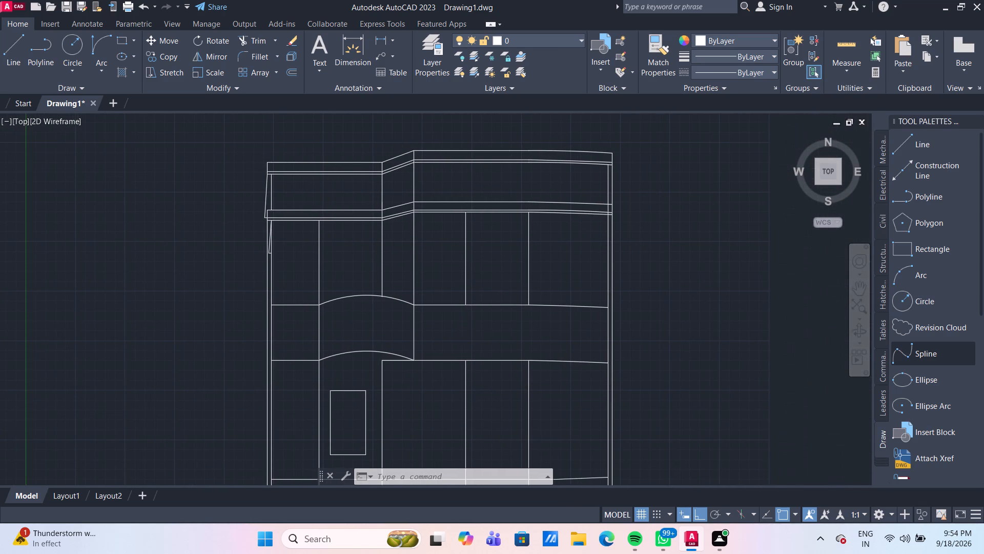
scroll(470, 337, "down", 1)
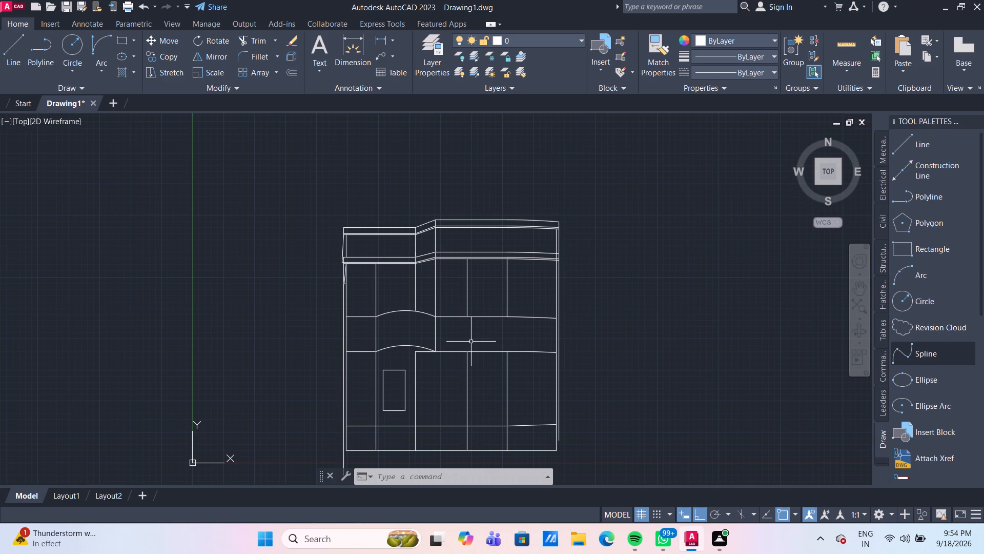
Start an Offset for the elevation's linework around the arched horizontals.
scroll(461, 311, "up", 2)
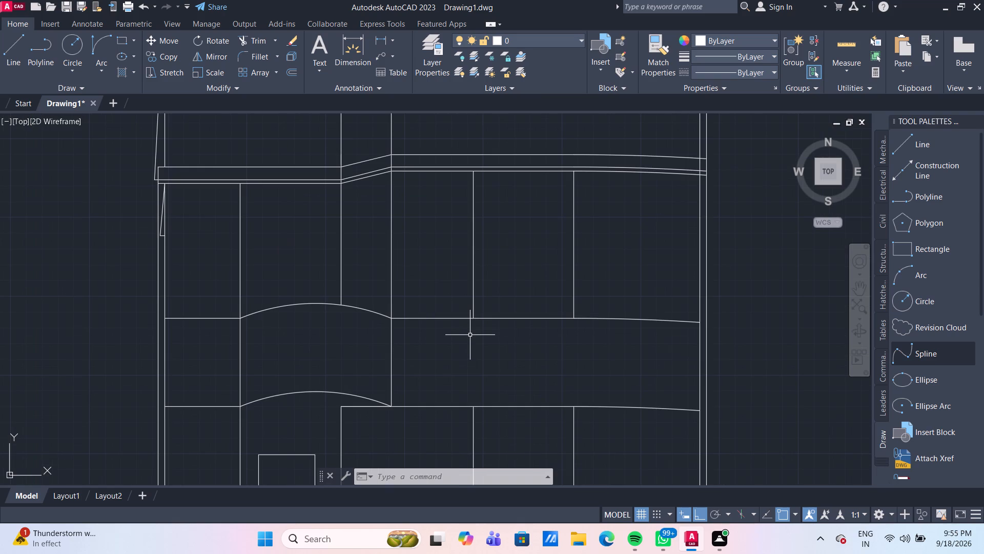
key("o")
key("Return")
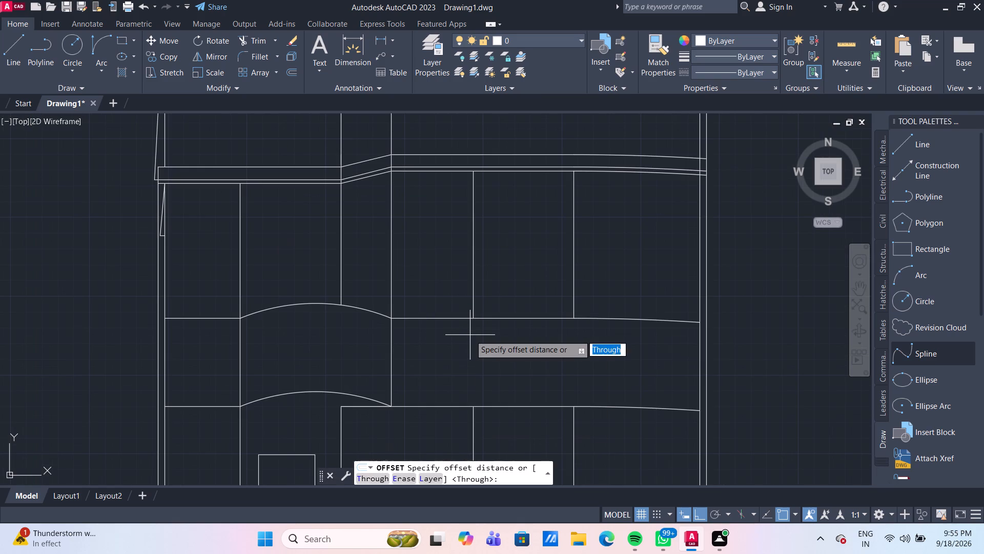
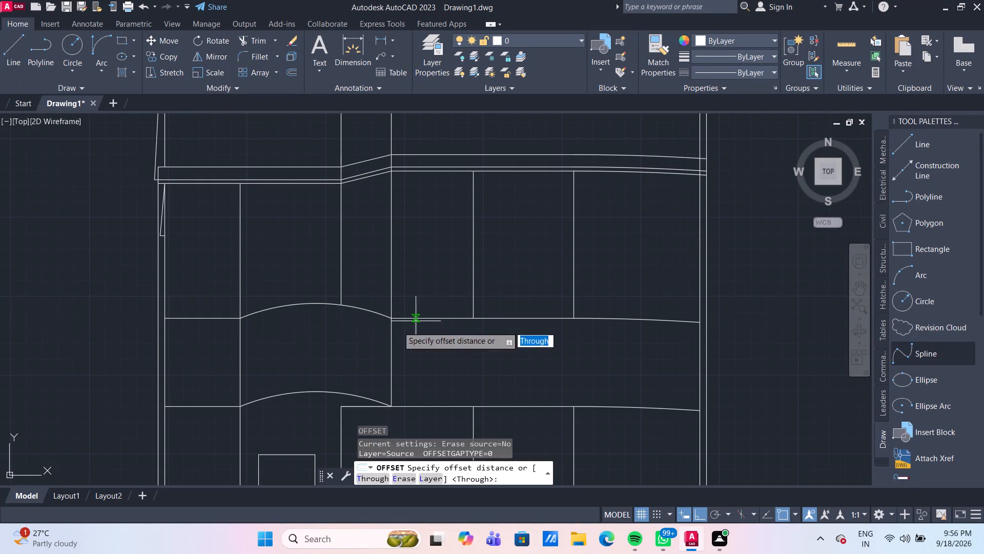
Offset the slightly curved right segment and adjoining straight middle segment of the facade's mid-height line 3 units downward.
key("Return")
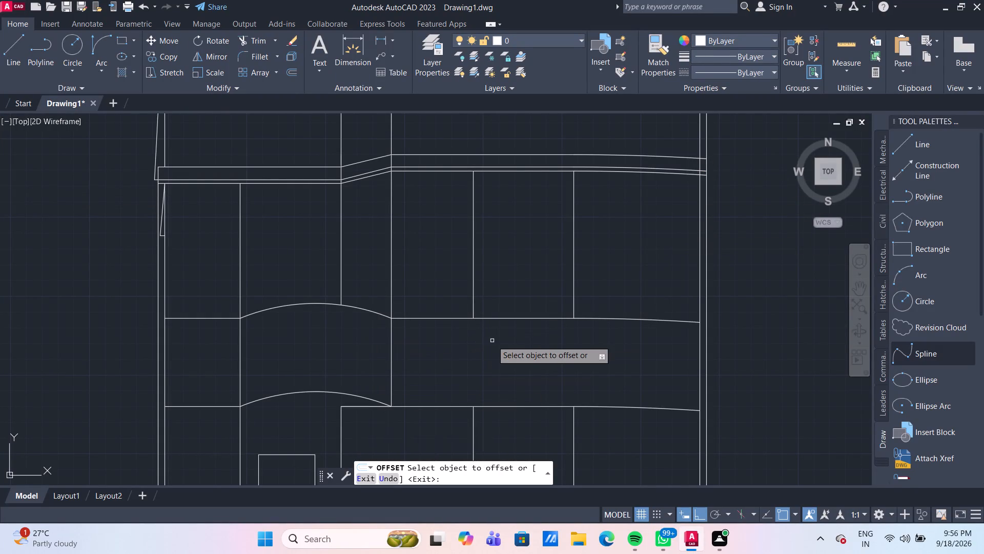
middle_click_drag(649, 358, 601, 270)
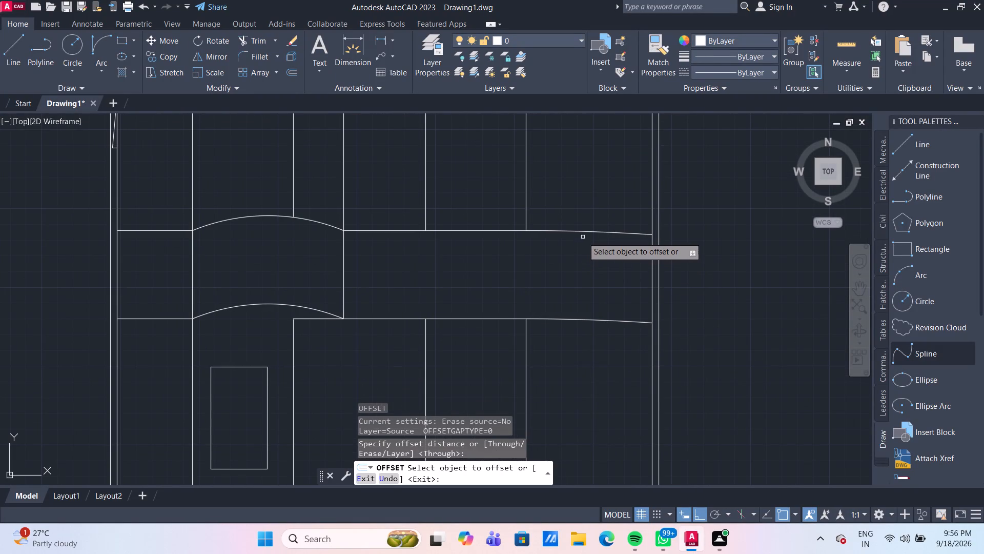
left_click(586, 232)
key("3")
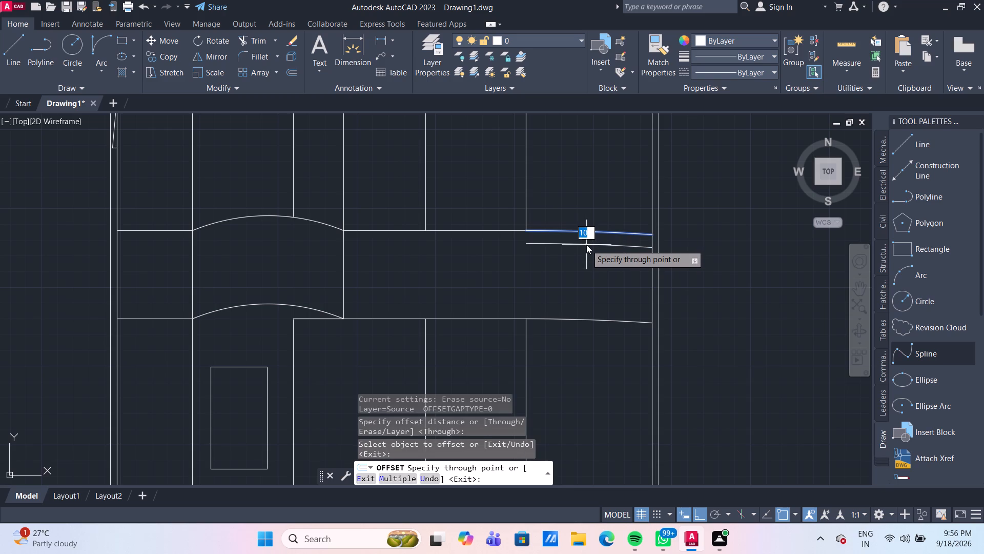
key("Return")
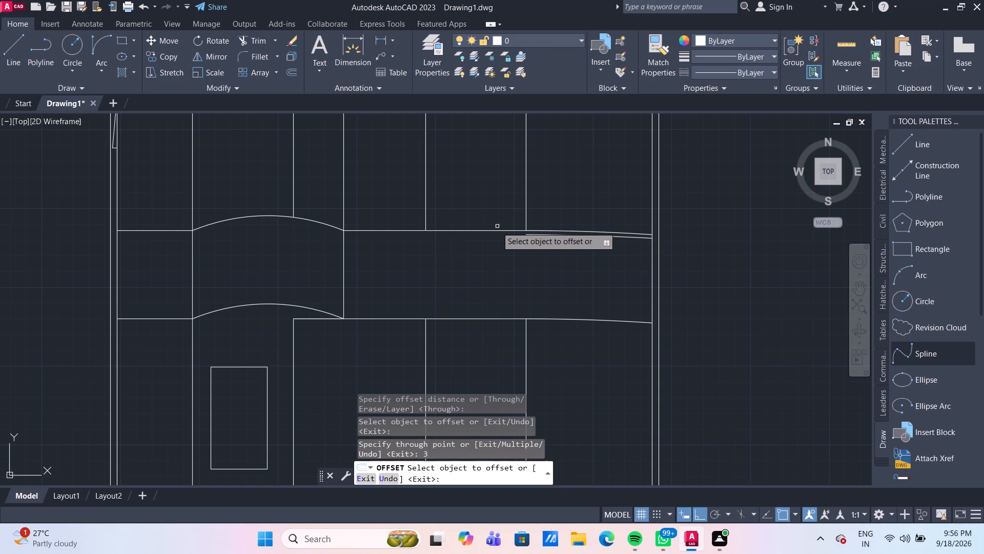
left_click(497, 230)
key("3")
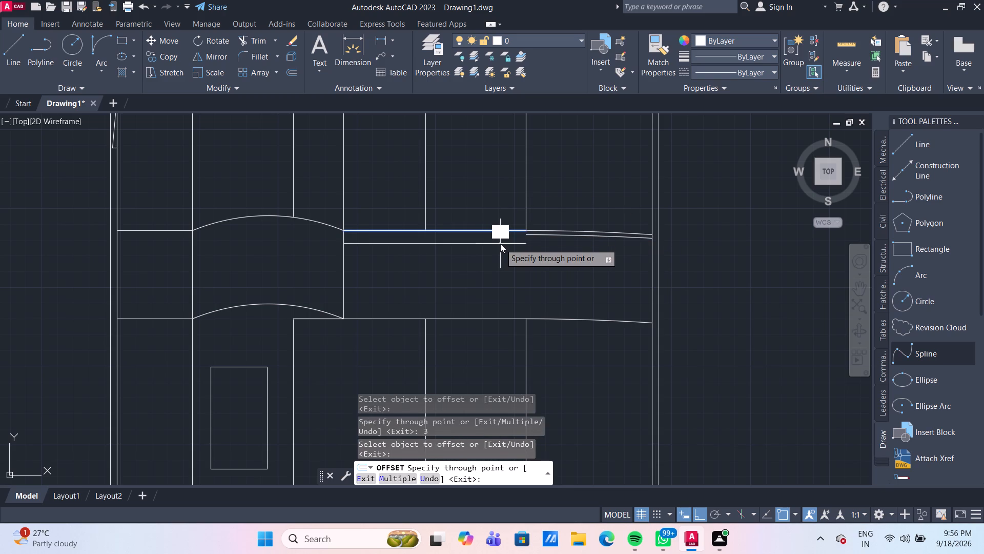
key("Return")
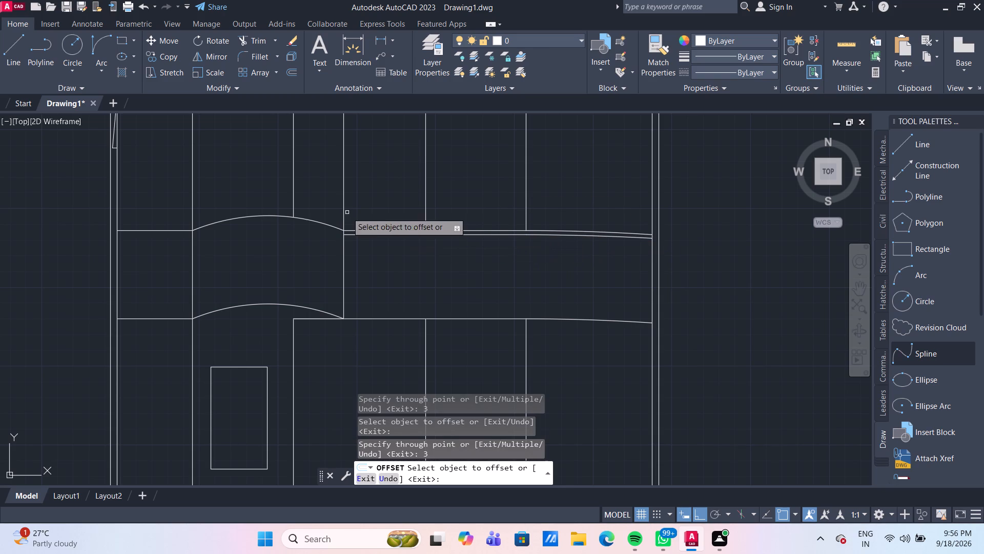
Offset the upper arch and the short straight segment on its left 3 units downward.
left_click(317, 224)
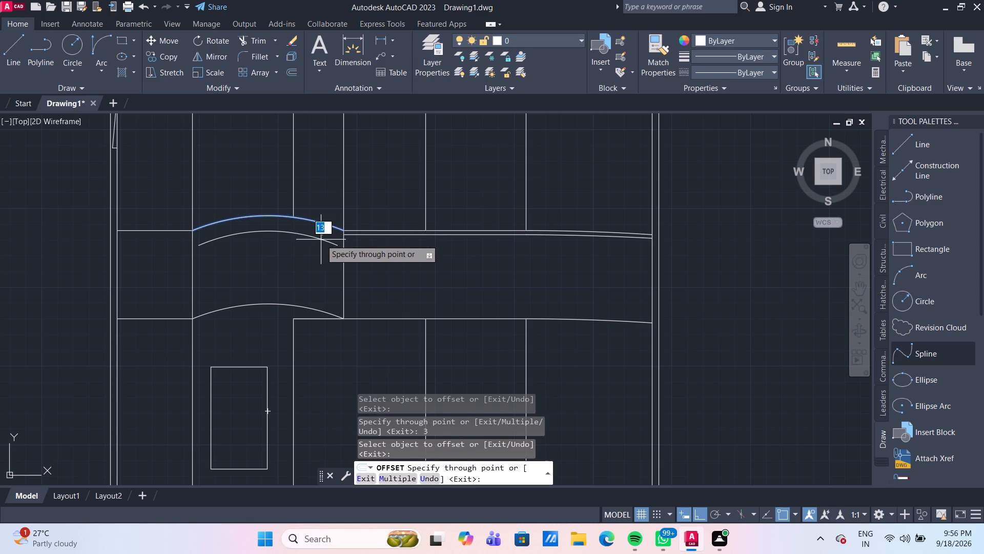
key("3")
key("Return")
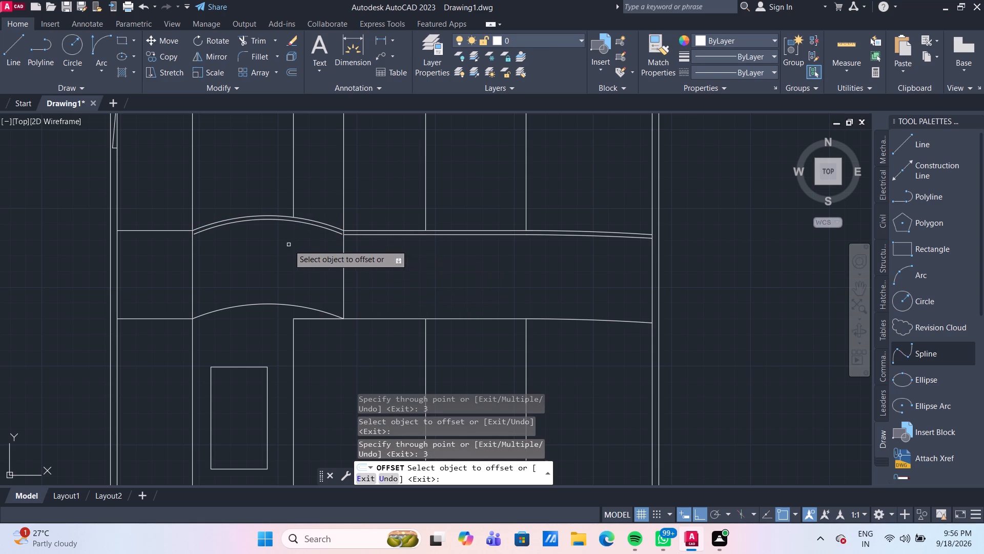
scroll(225, 226, "up", 1)
middle_click_drag(229, 227, 360, 257)
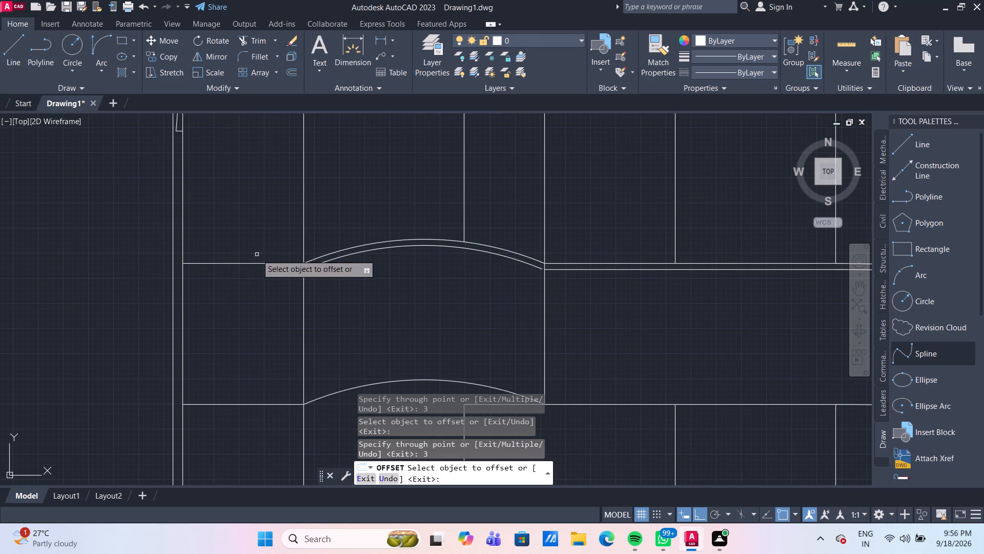
left_click(256, 264)
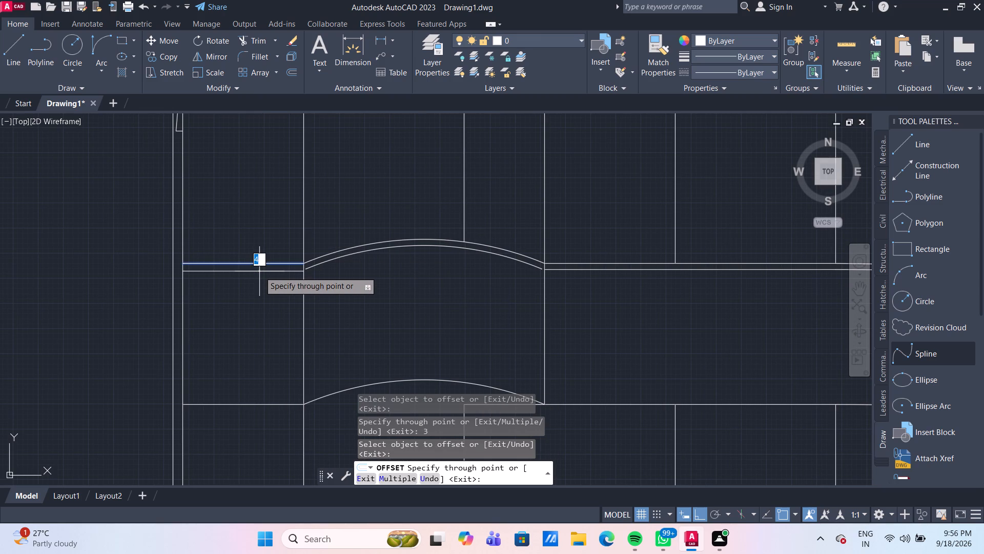
key("3")
key("Return")
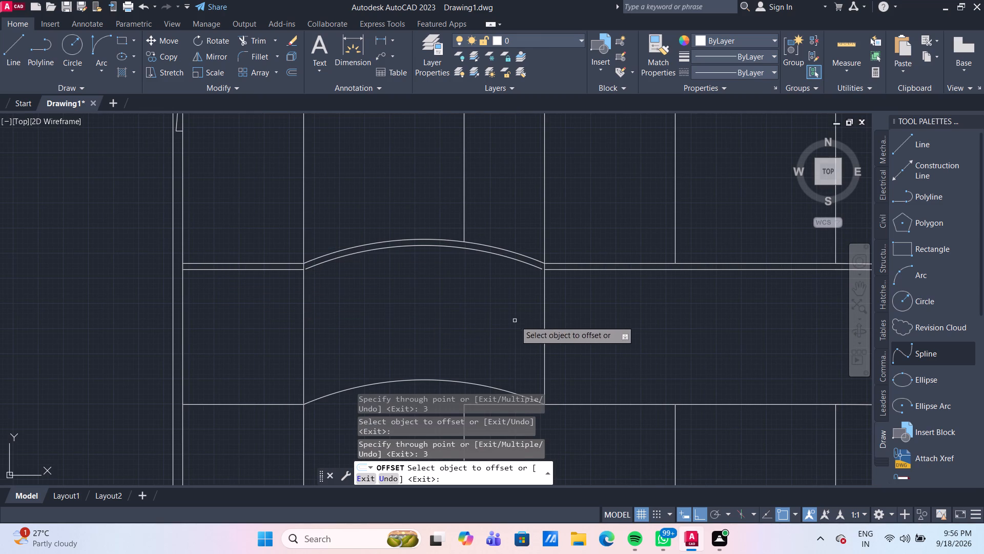
Offset the original curved right segment and straight middle segment of the mid-height line 10 units upward.
scroll(623, 305, "down", 3)
scroll(623, 305, "up", 2)
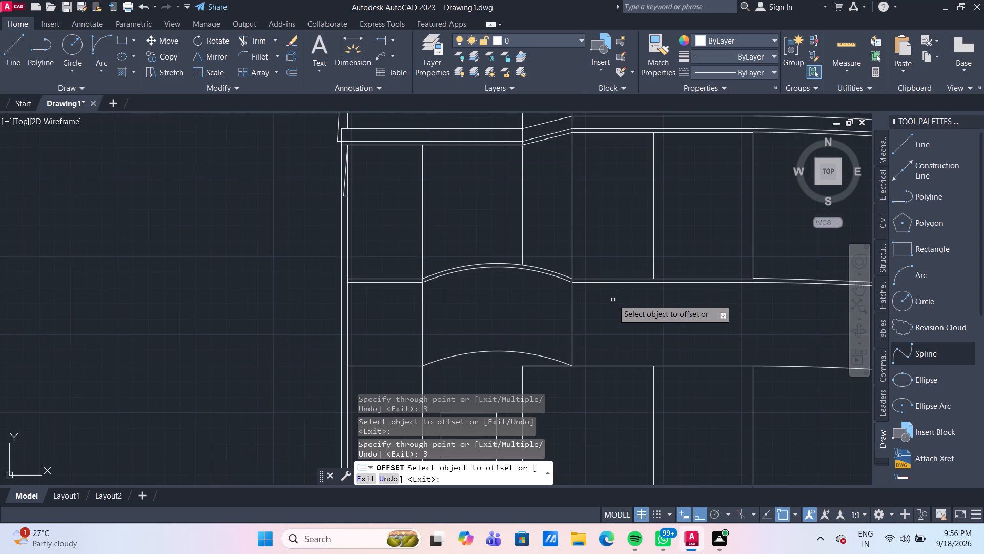
scroll(586, 293, "up", 2)
scroll(566, 298, "down", 4)
middle_click_drag(625, 298, 464, 245)
scroll(486, 253, "down", 1)
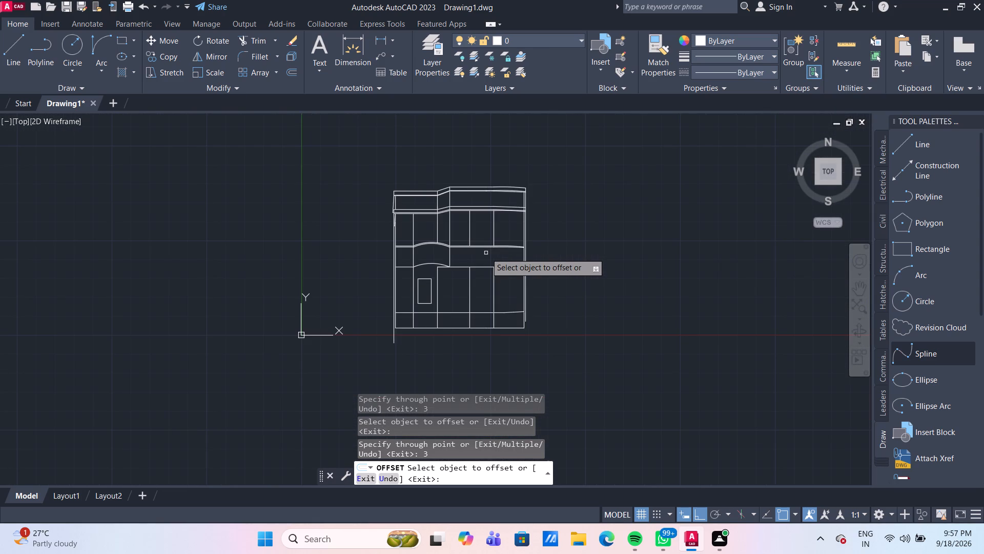
scroll(495, 244, "up", 2)
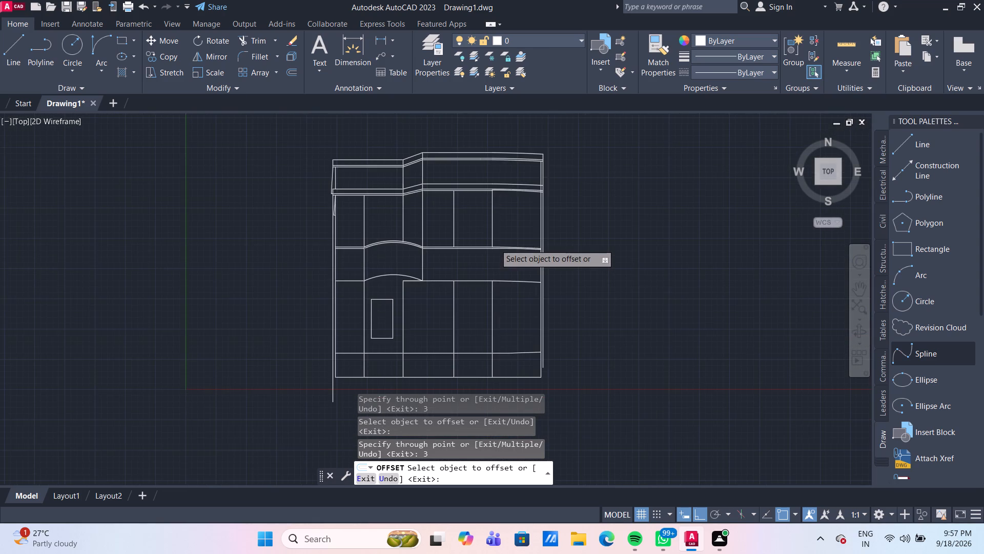
scroll(495, 244, "up", 2)
left_click(551, 256)
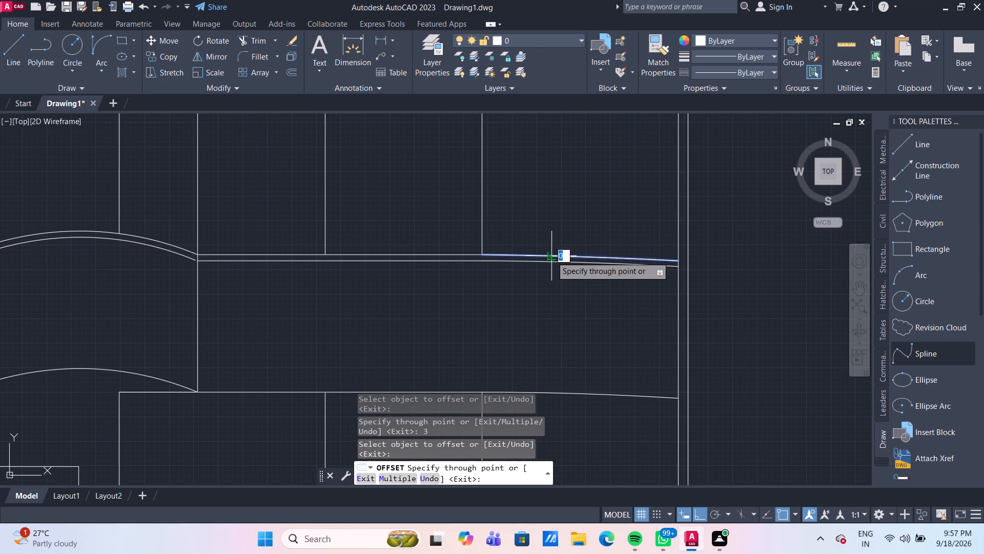
type("10")
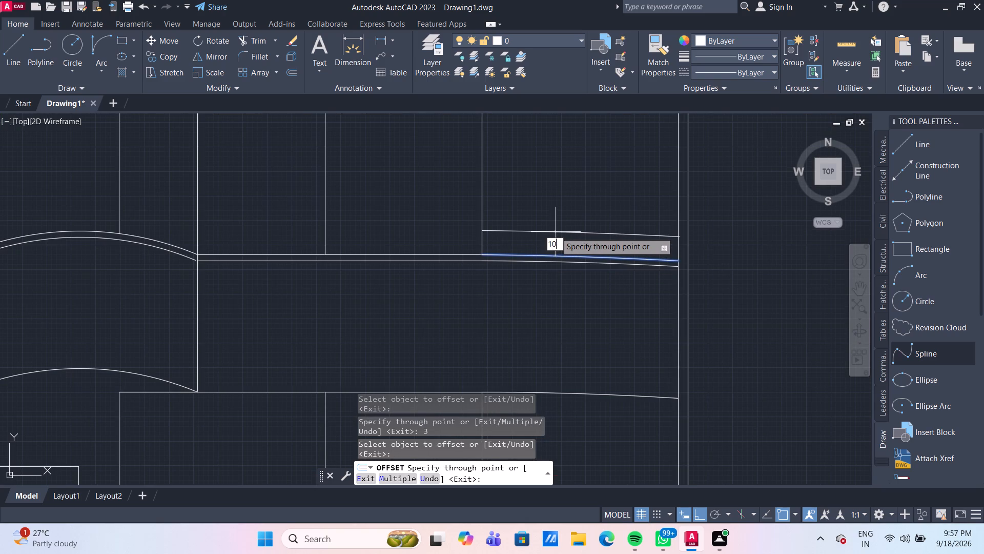
key("Return")
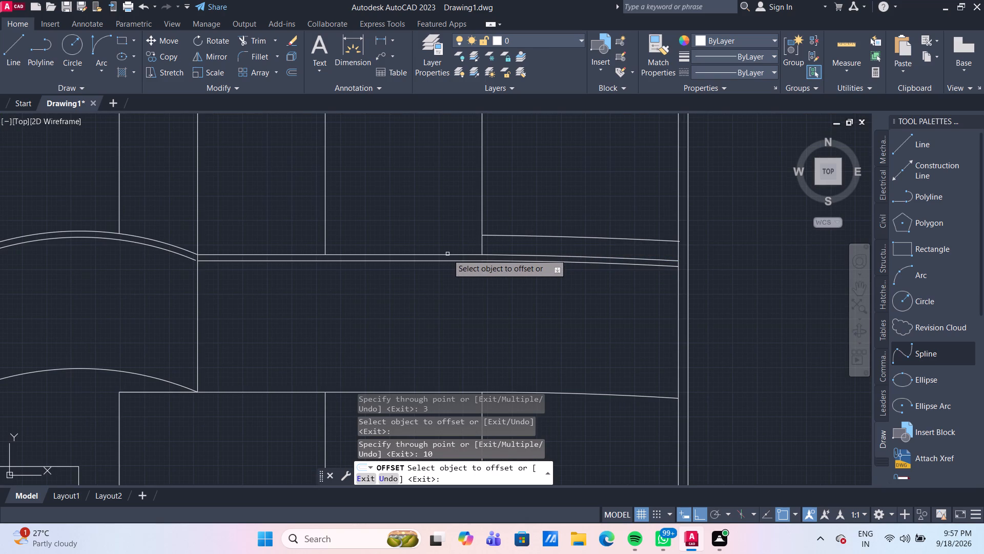
left_click(447, 254)
type("10")
key("Return")
Offset the original upper arch and the straight segment on its left 10 units upward.
middle_click_drag(227, 238, 407, 284)
left_click_drag(331, 286, 334, 274)
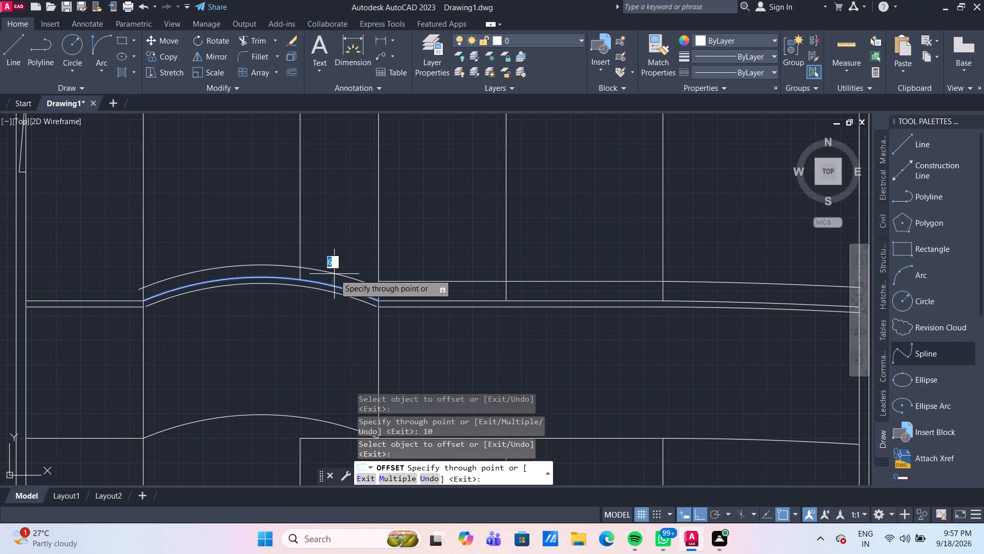
type("10")
key("Return")
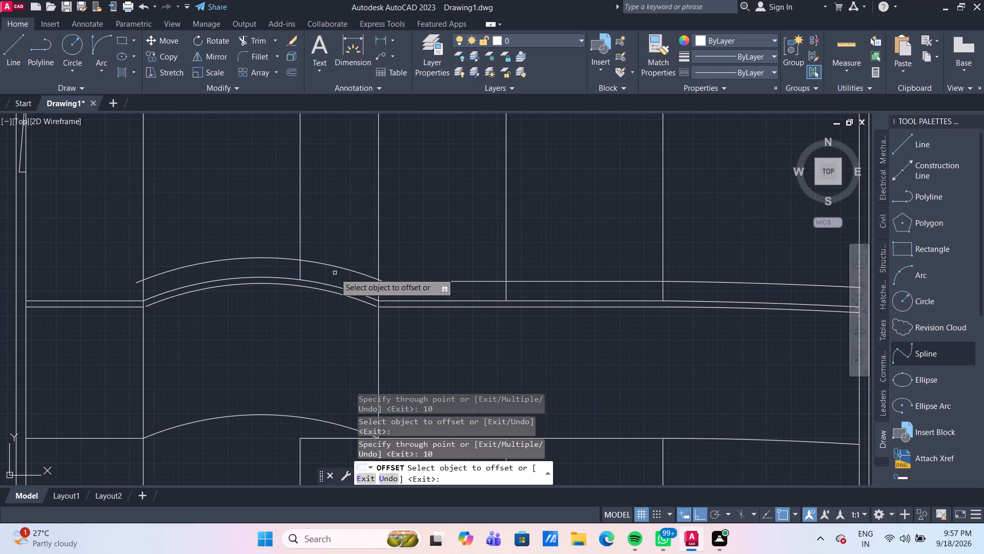
middle_click_drag(182, 266, 354, 274)
scroll(247, 301, "up", 1)
left_click(248, 315)
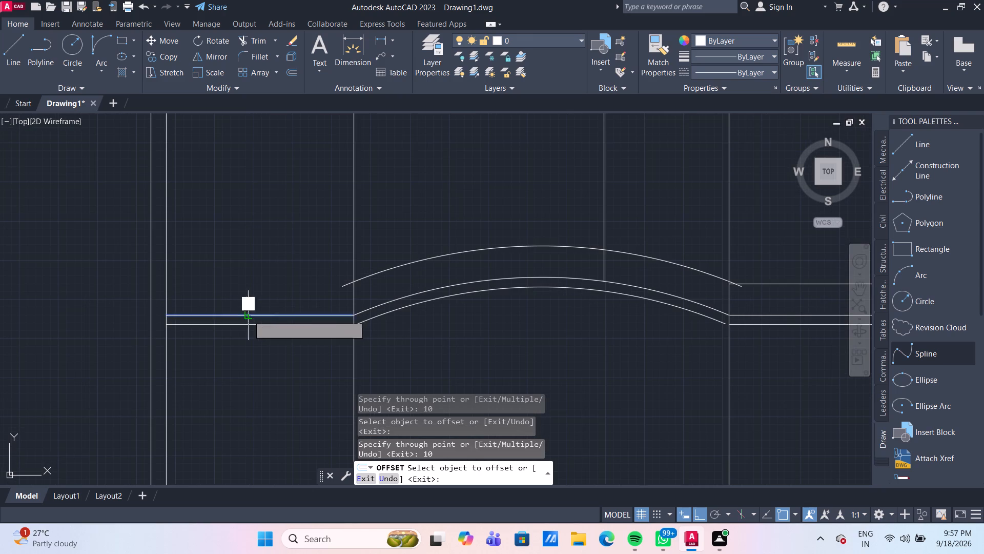
type("10")
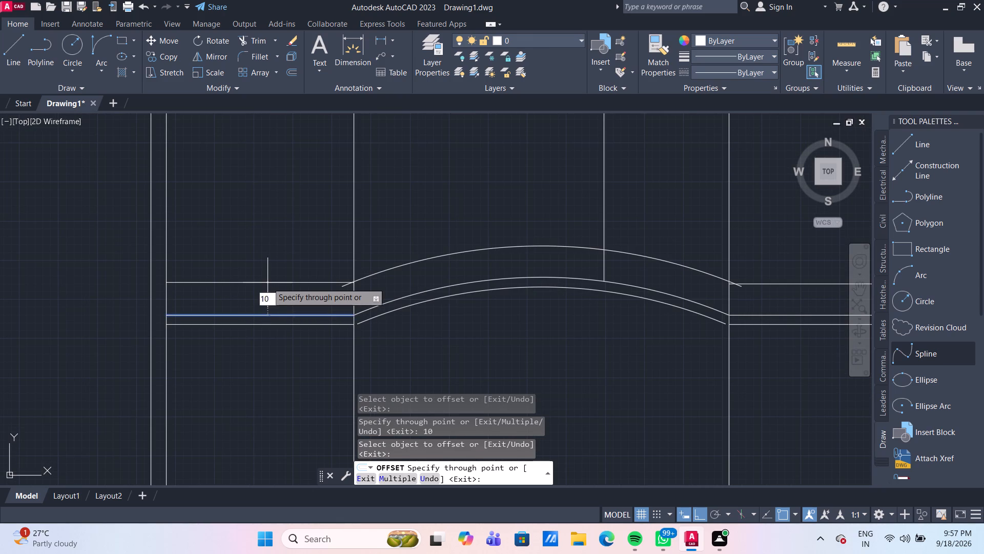
key("Return")
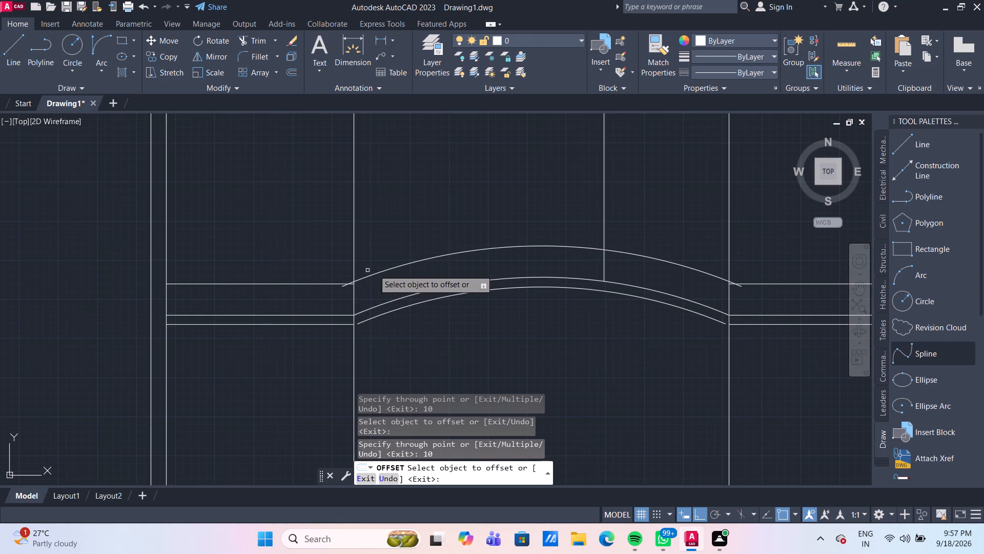
scroll(406, 265, "down", 2)
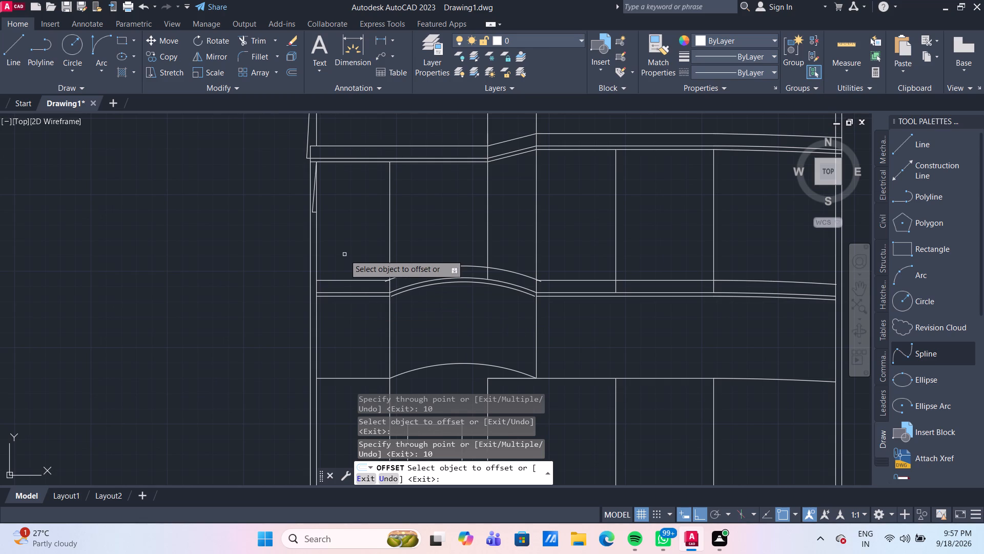
key("Escape")
Extend the three horizontal band lines left of the arch to the outer left wall line.
scroll(343, 266, "up", 2)
middle_click_drag(343, 242, 349, 173)
type("ex")
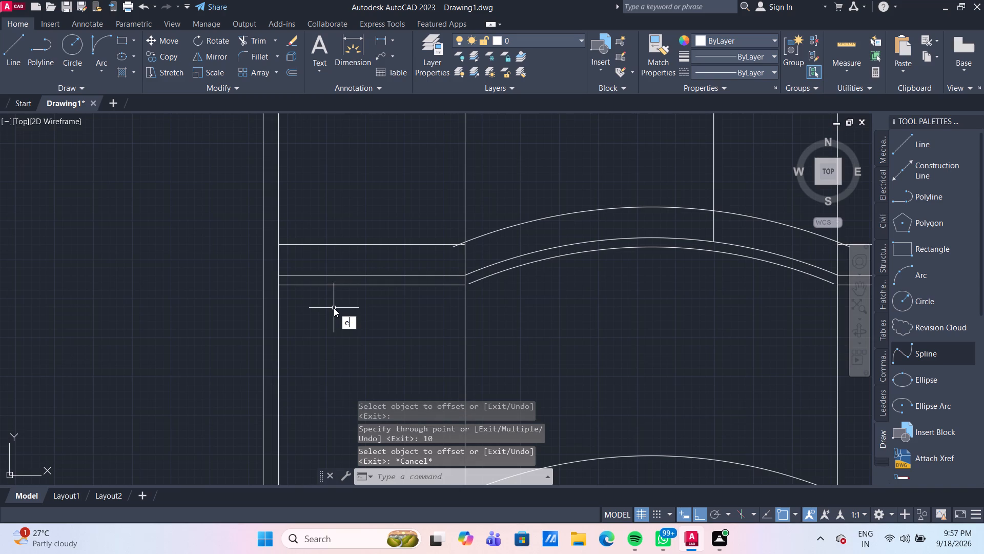
key("Return")
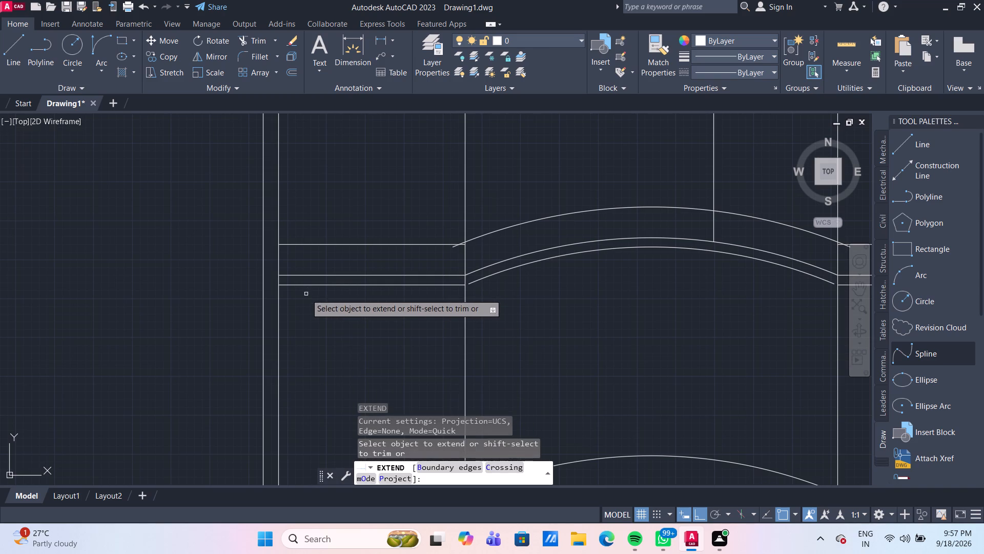
left_click_drag(306, 294, 306, 281)
left_click(299, 246)
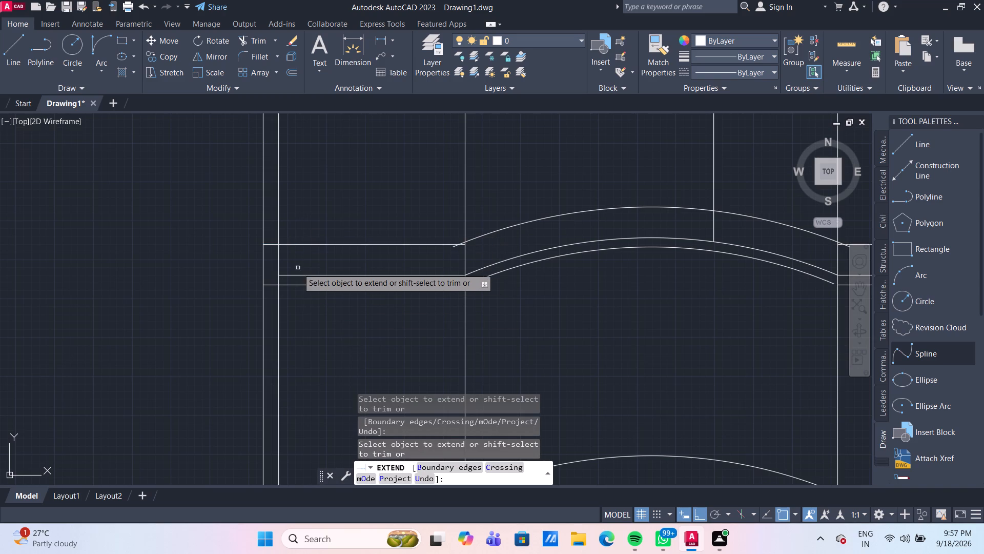
left_click(300, 275)
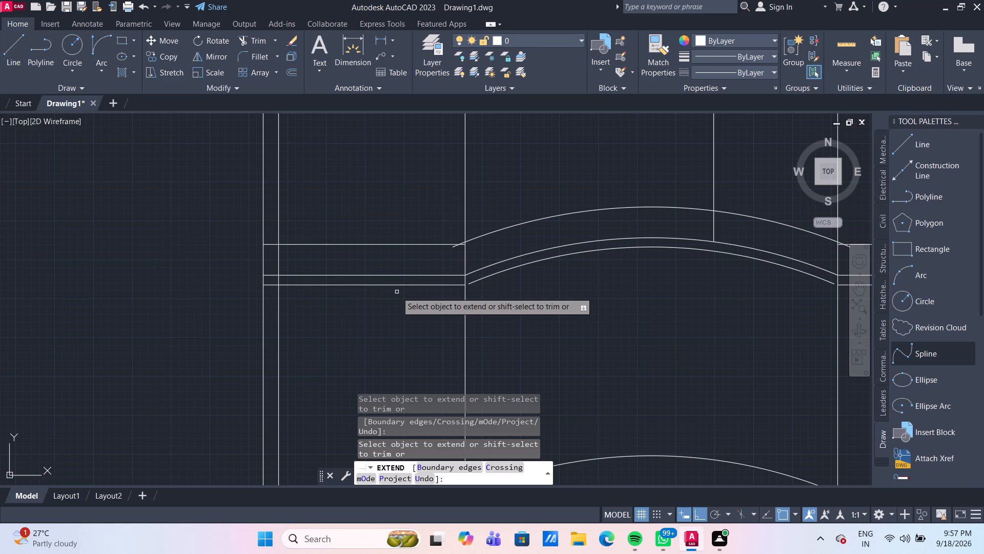
Extend both ends of the band's lowest arch to the vertical lines on either side.
scroll(397, 292, "down", 1)
middle_click_drag(496, 315, 422, 258)
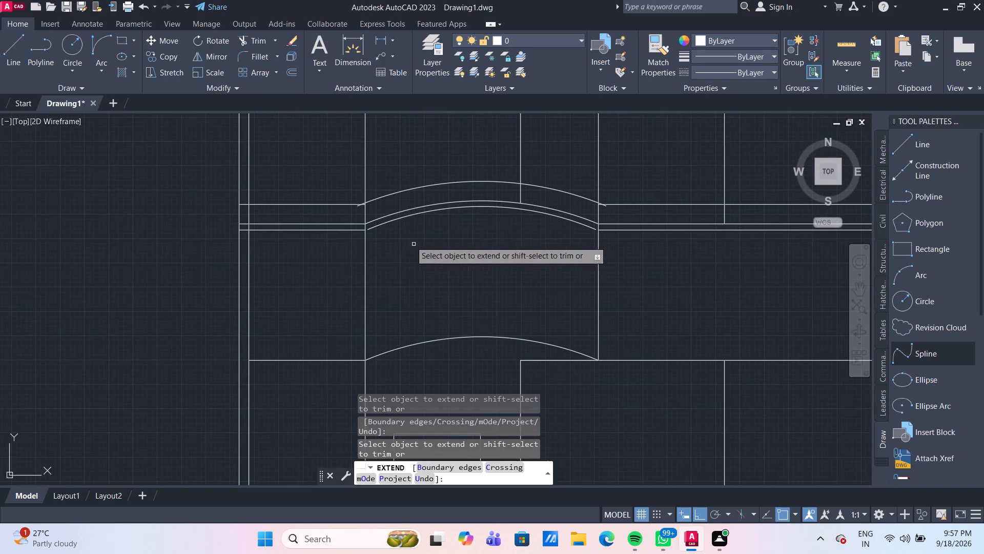
scroll(375, 220, "up", 2)
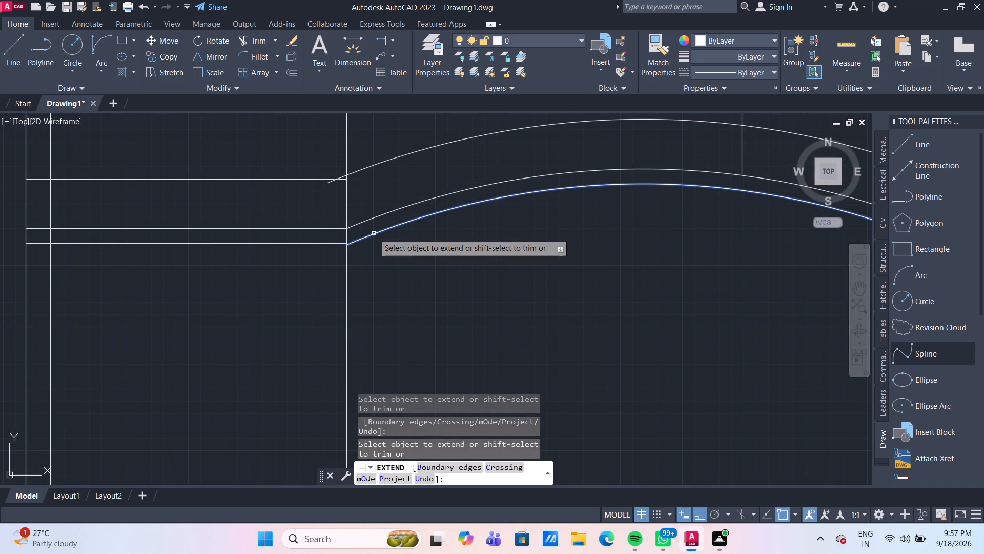
scroll(374, 233, "up", 2)
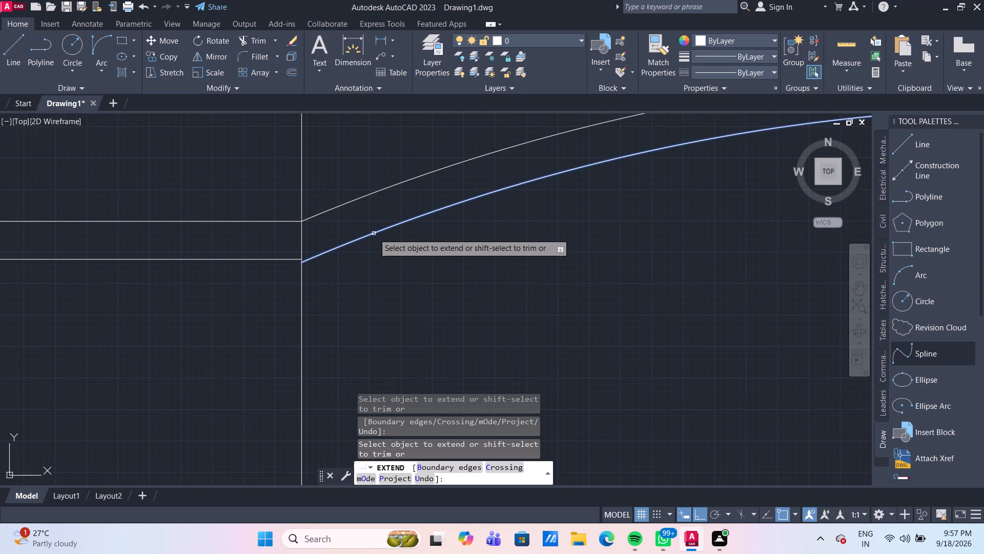
left_click(374, 233)
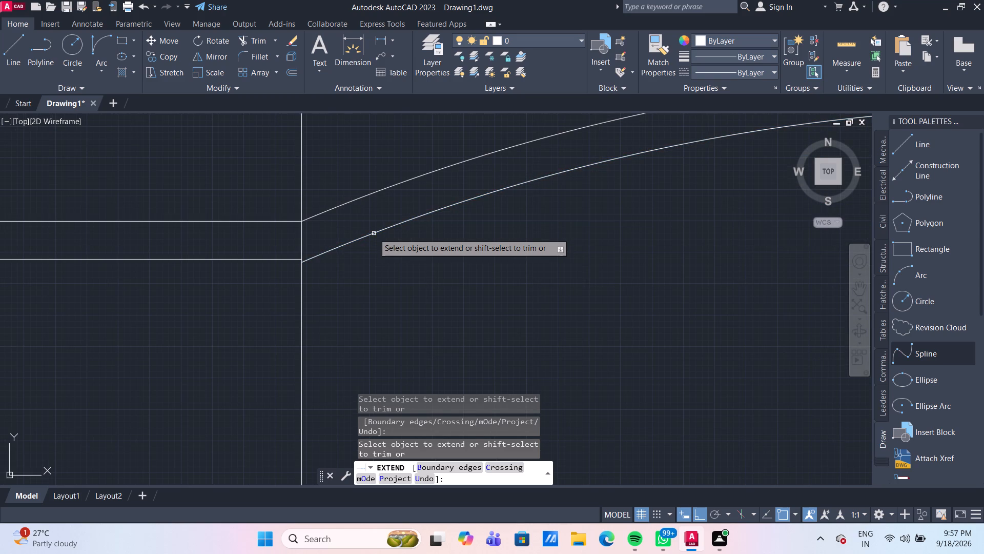
scroll(432, 241, "down", 3)
scroll(767, 253, "down", 1)
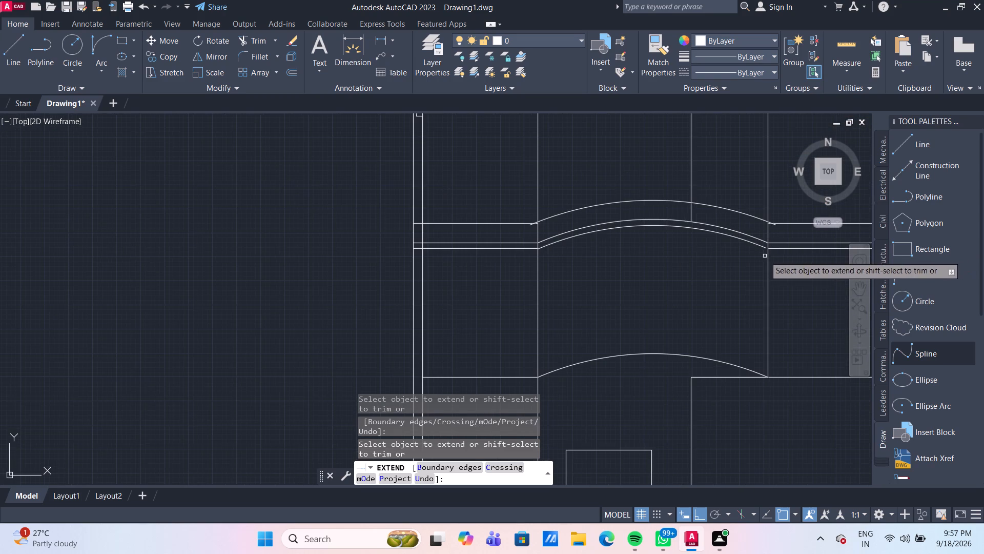
middle_click_drag(785, 263, 690, 261)
scroll(673, 254, "up", 3)
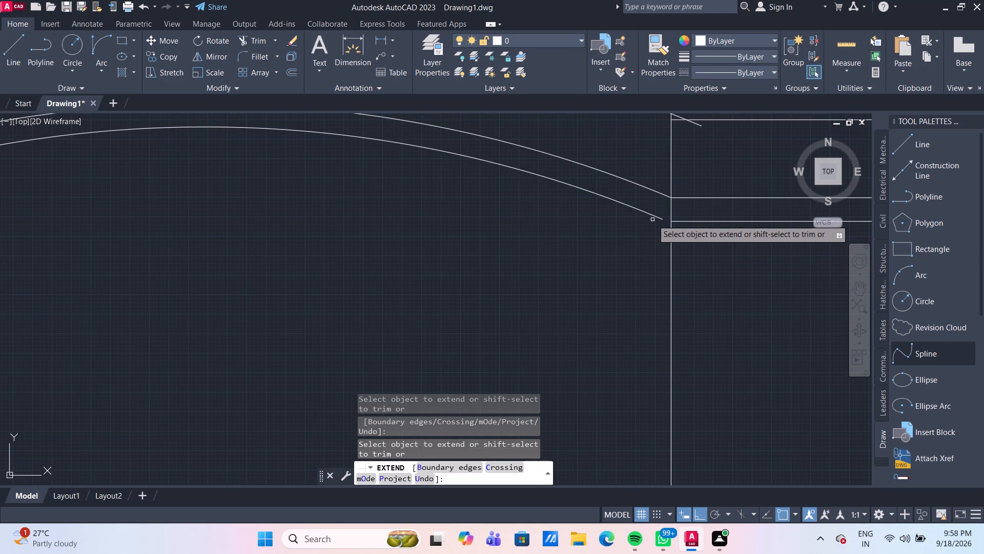
left_click(652, 217)
key("Escape")
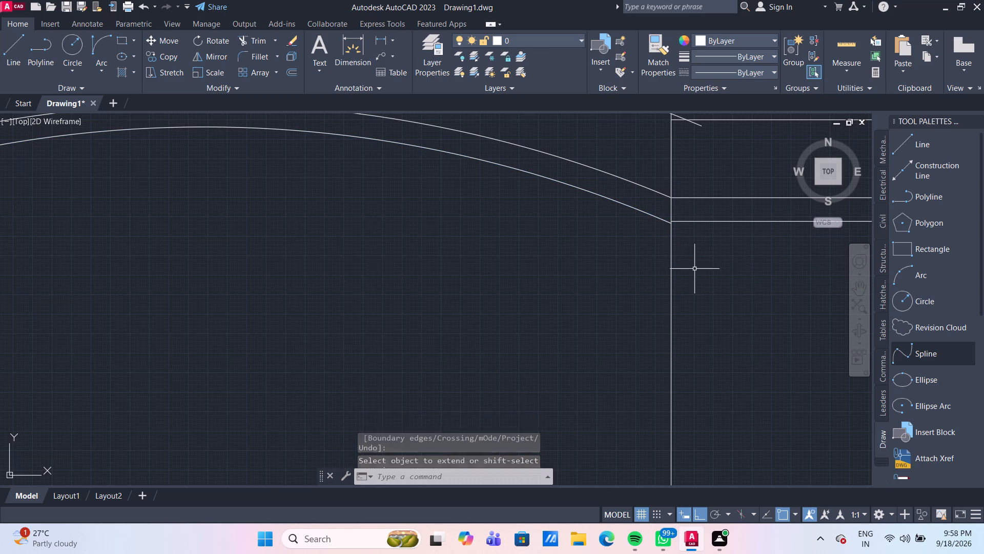
Stretch the right end of the band's lowest arch up to the endpoint of the adjoining lowest horizontal band line.
scroll(700, 243, "down", 2)
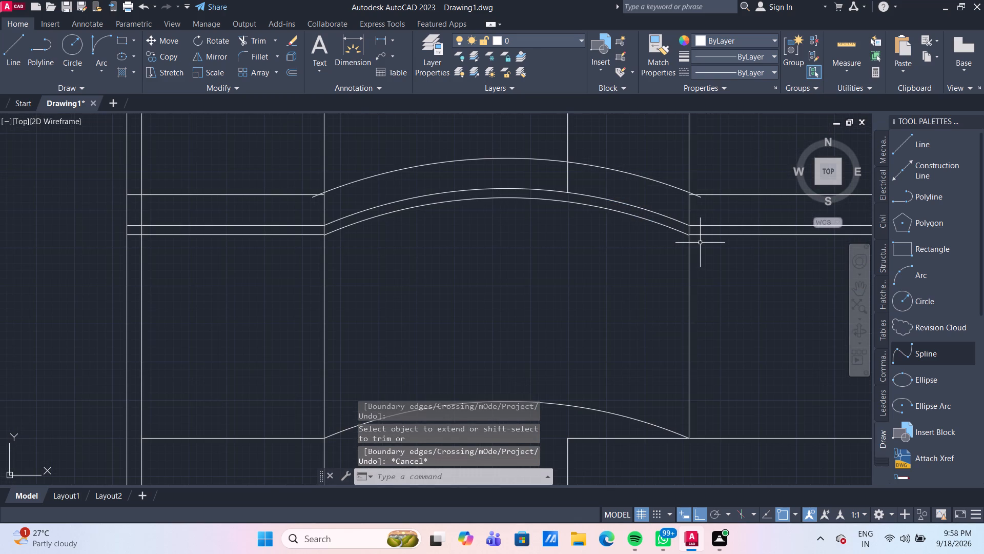
scroll(679, 241, "up", 1)
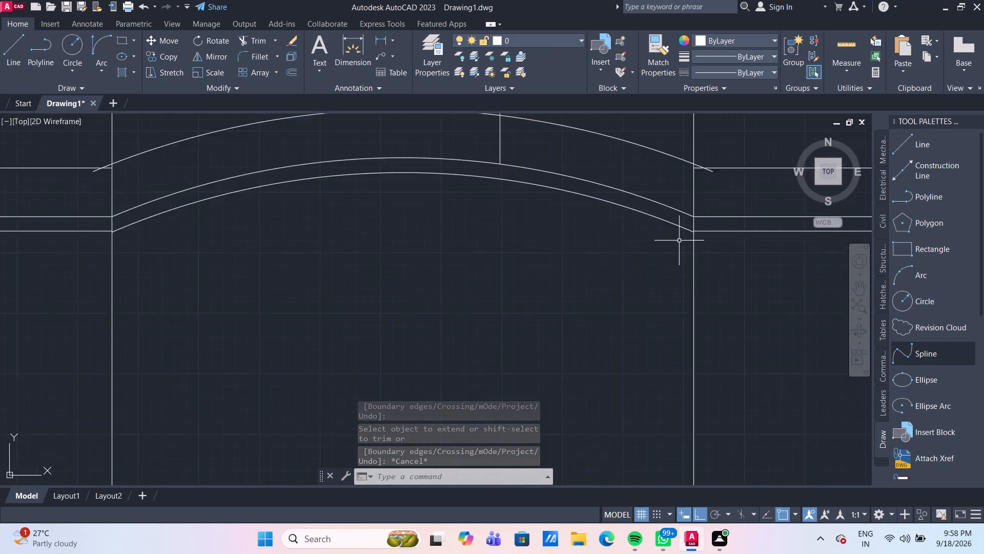
scroll(679, 241, "up", 1)
scroll(729, 221, "up", 3)
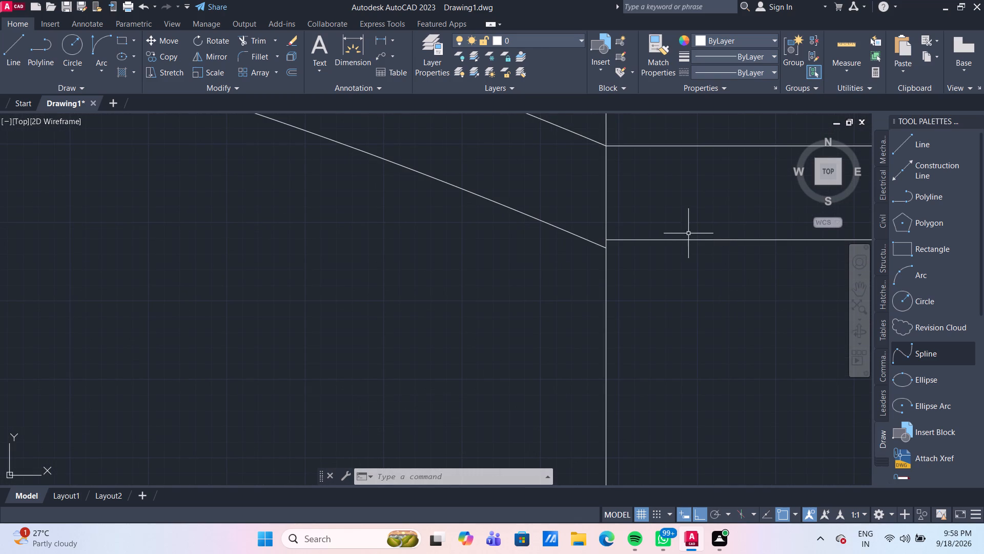
scroll(596, 244, "down", 2)
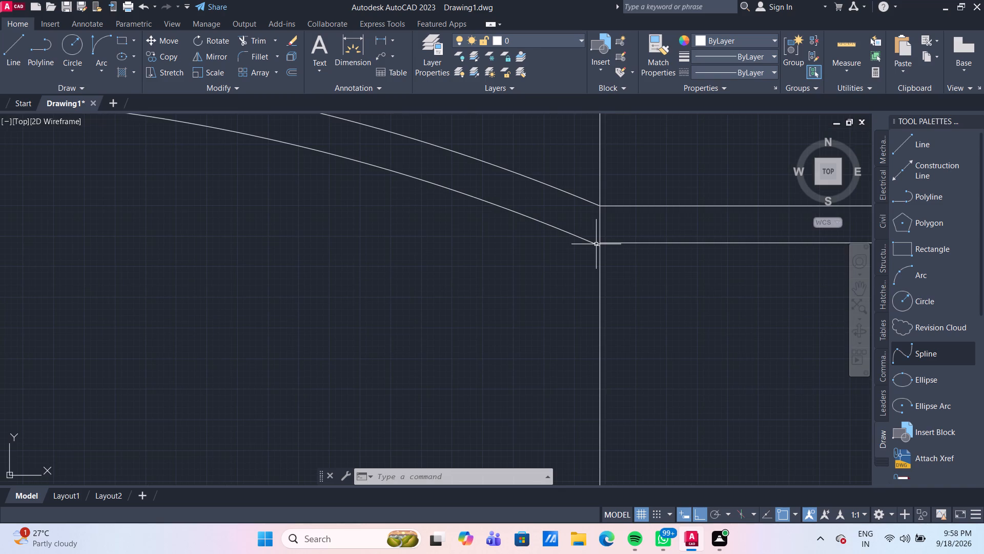
scroll(589, 241, "up", 3)
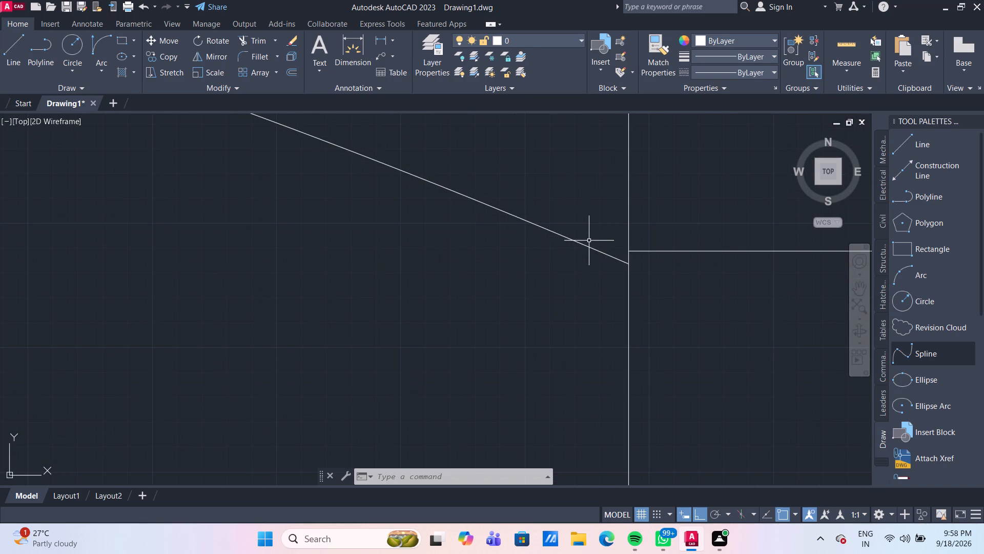
left_click(596, 250)
middle_click_drag(641, 302, 464, 338)
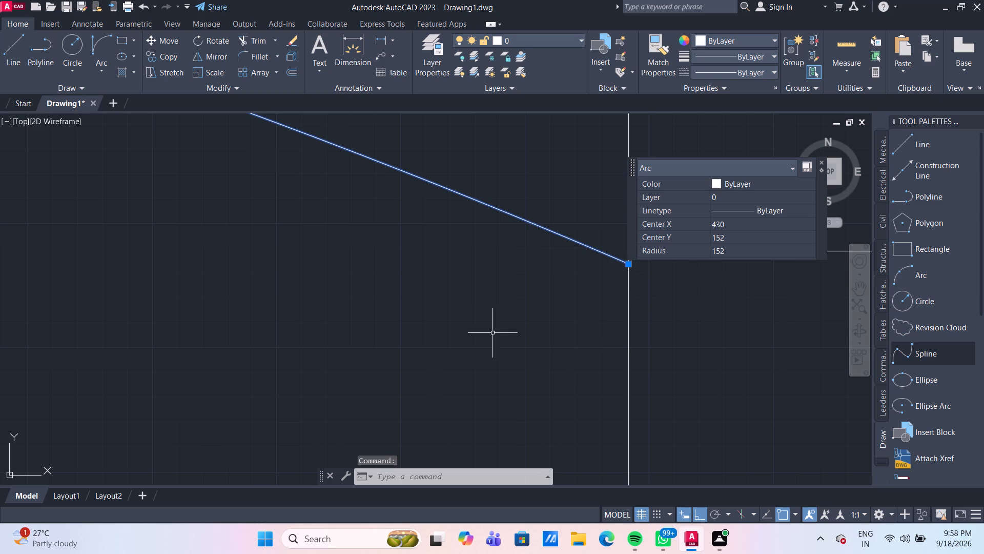
scroll(679, 308, "down", 1)
middle_click_drag(679, 308, 550, 330)
scroll(537, 318, "up", 2)
middle_click_drag(536, 318, 539, 412)
scroll(539, 412, "down", 1)
scroll(539, 412, "up", 1)
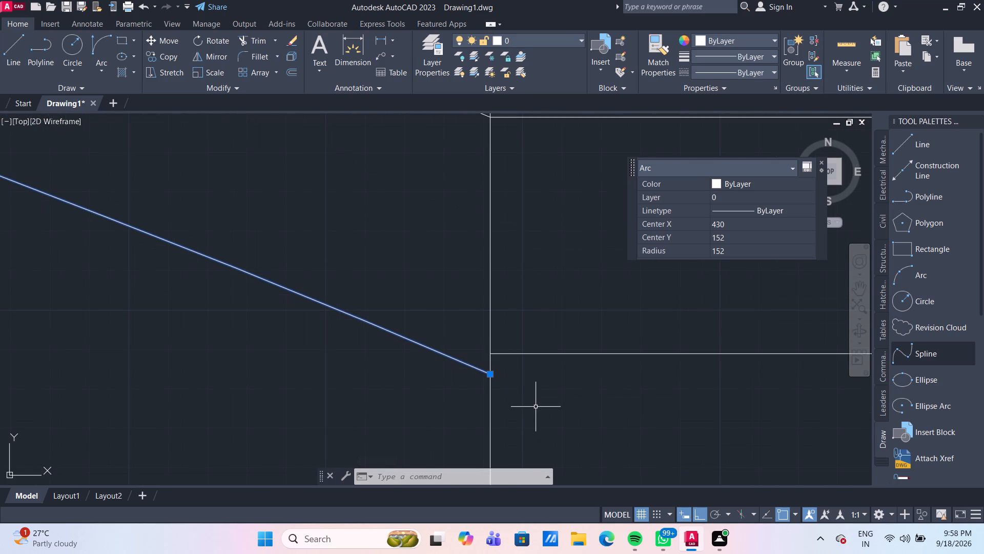
scroll(491, 385, "up", 1)
left_click(491, 367)
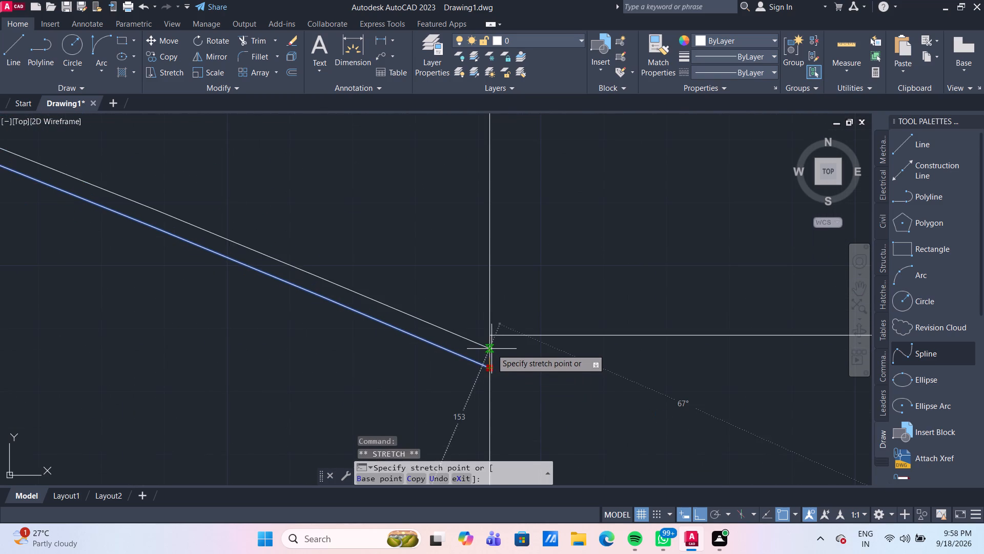
left_click(490, 335)
Stretch the left end of the band's lowest arch up to the endpoint of the adjoining lowest horizontal band line.
scroll(490, 335, "down", 4)
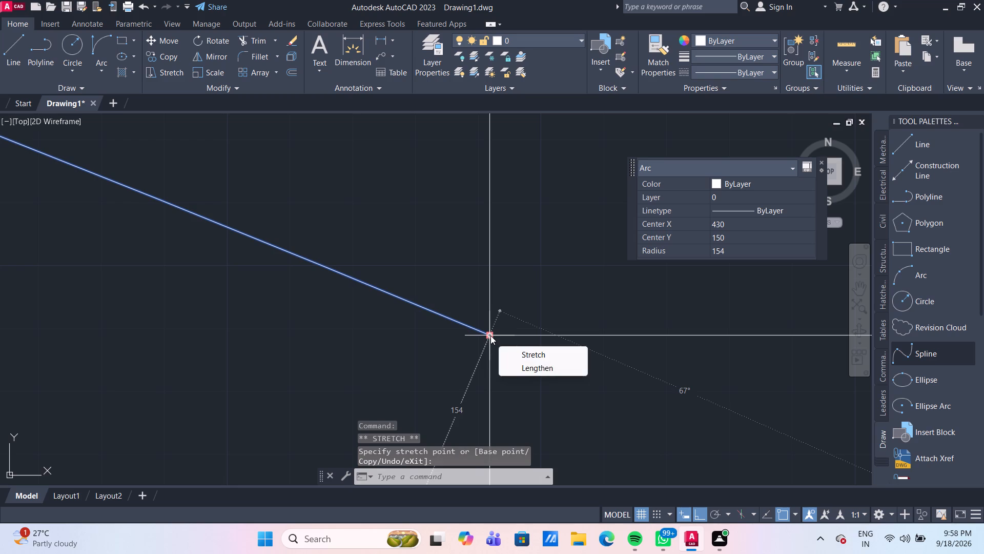
scroll(544, 279, "down", 9)
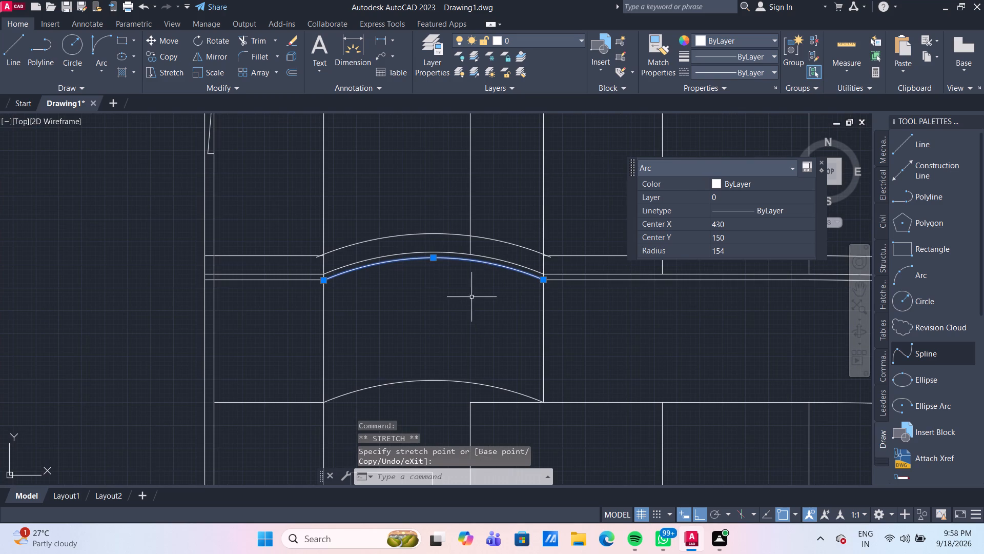
scroll(382, 277, "up", 2)
scroll(317, 266, "up", 2)
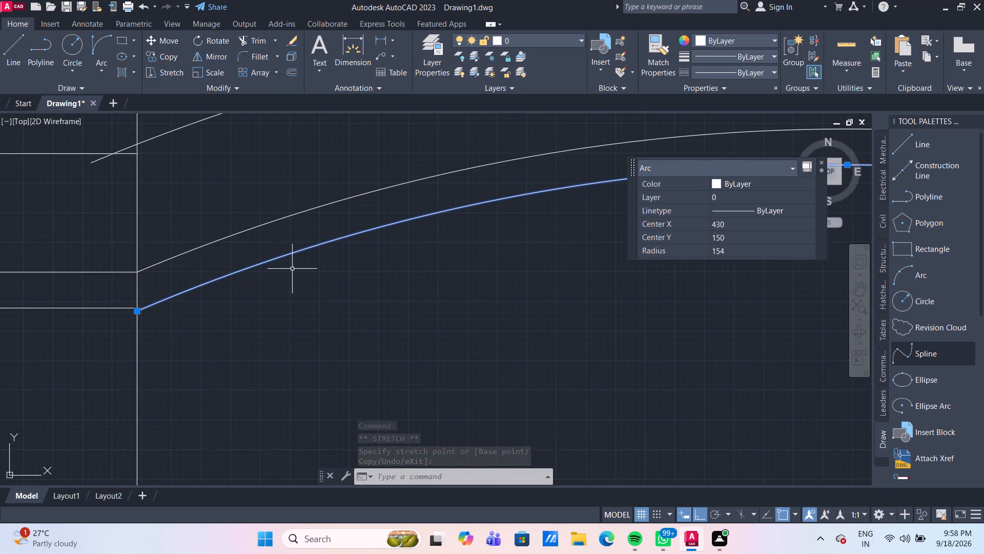
middle_click_drag(312, 269, 471, 254)
scroll(271, 290, "up", 3)
scroll(366, 329, "up", 2)
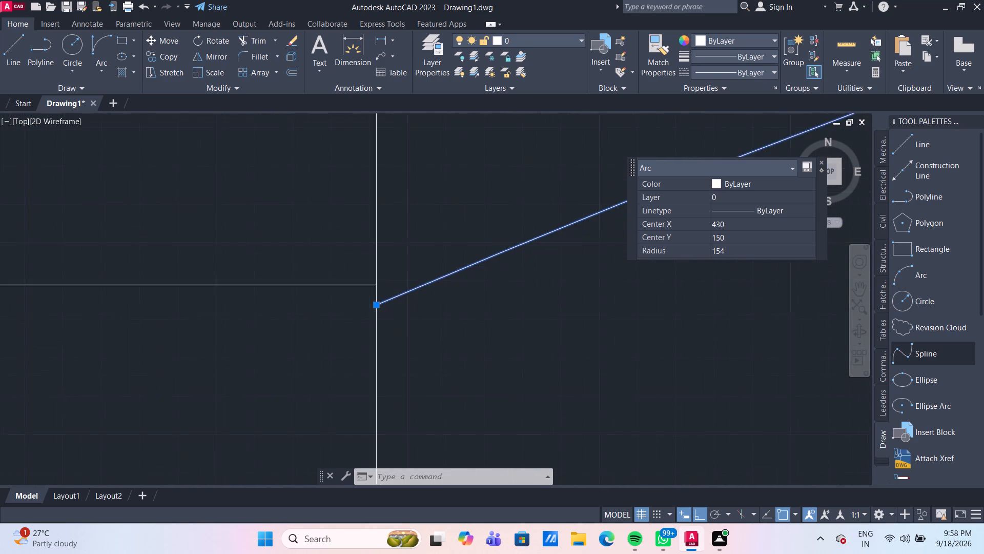
left_click(382, 291)
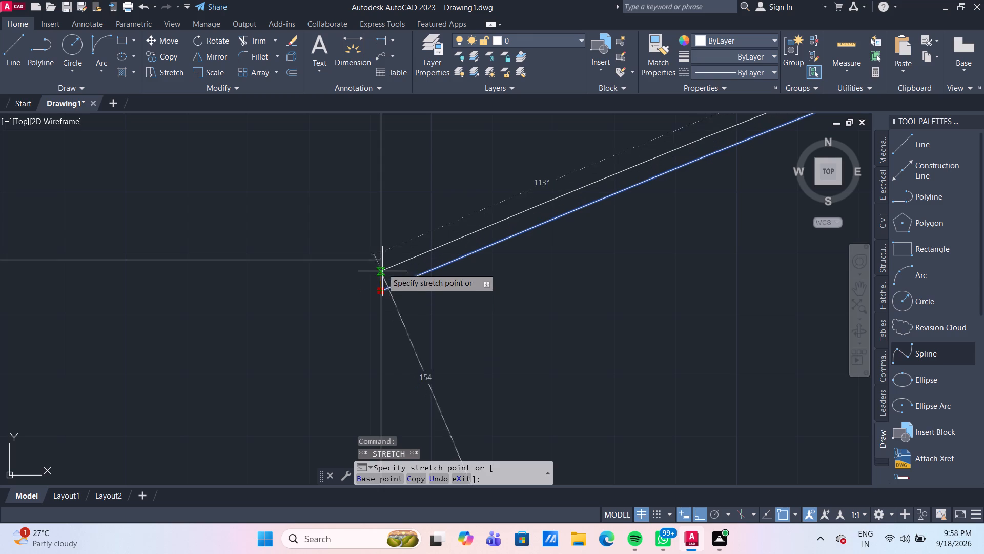
left_click(384, 261)
scroll(388, 270, "down", 2)
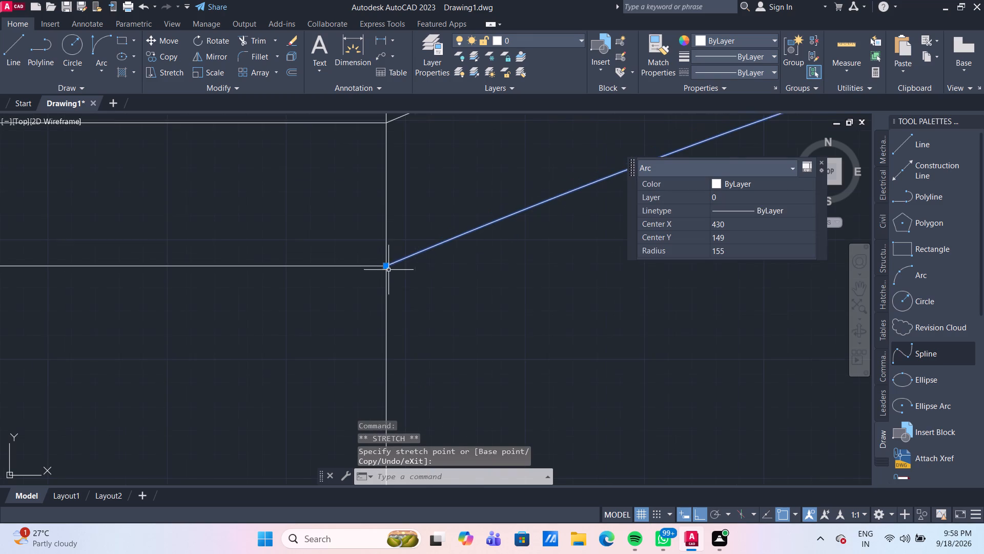
scroll(557, 300, "down", 3)
middle_click_drag(503, 302, 297, 284)
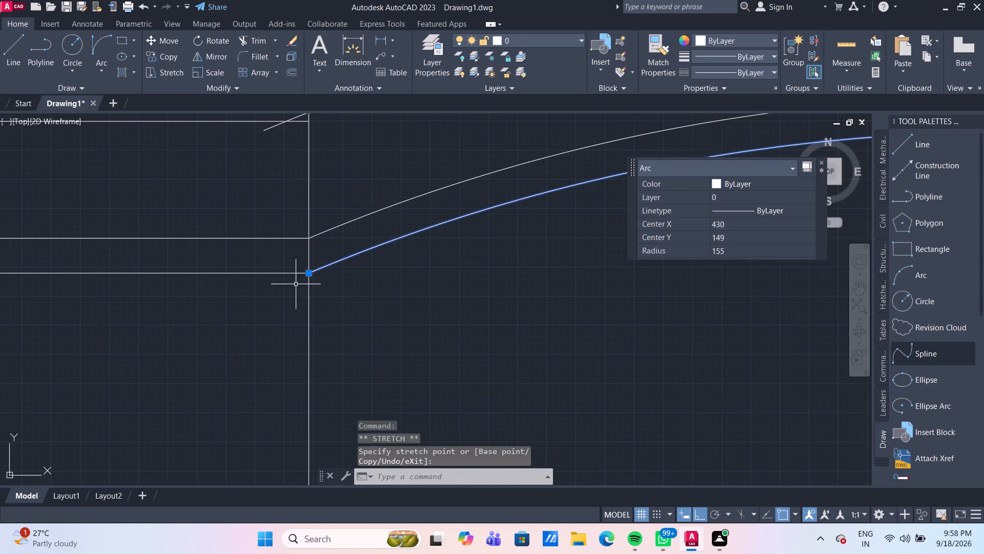
scroll(508, 314, "down", 3)
middle_click_drag(542, 309, 358, 305)
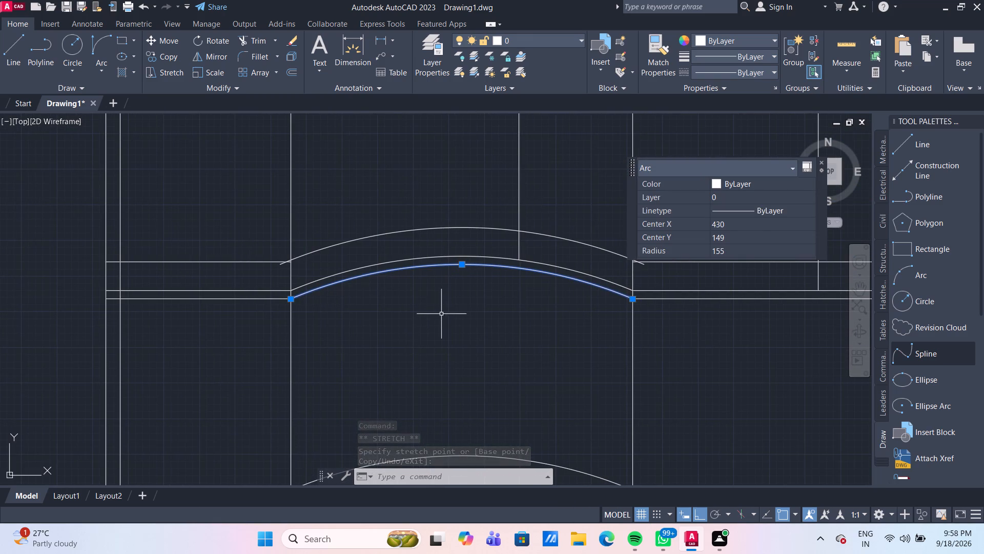
scroll(465, 305, "up", 2)
scroll(467, 311, "down", 1)
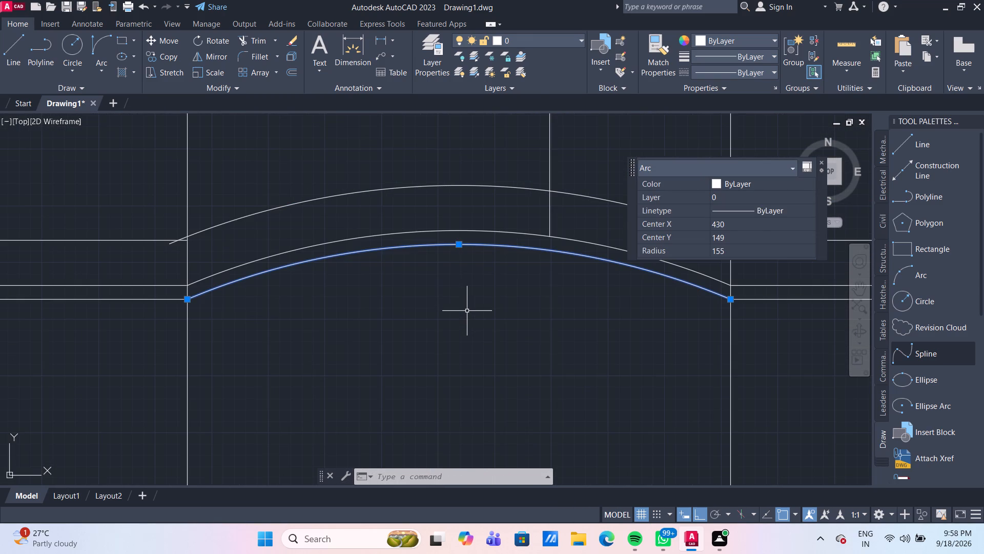
key("Escape")
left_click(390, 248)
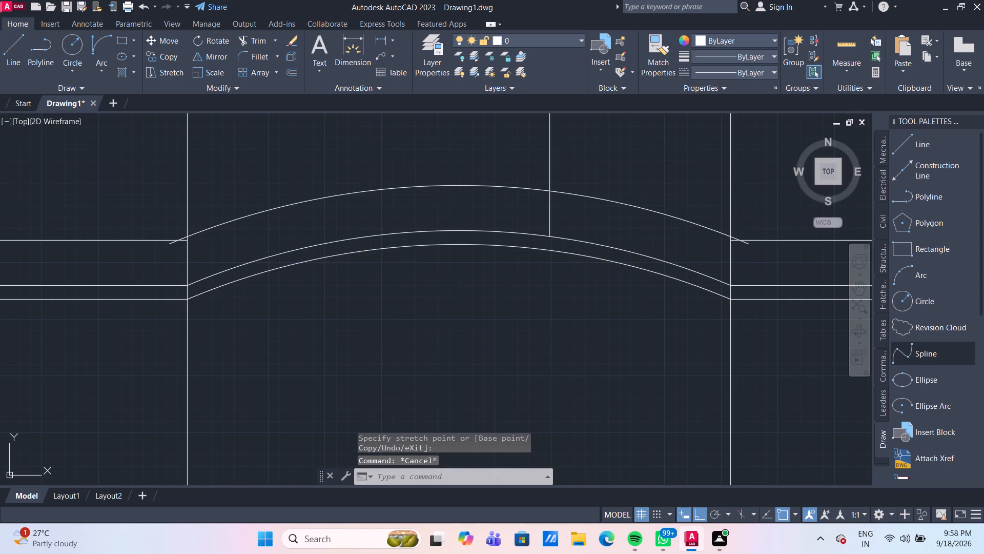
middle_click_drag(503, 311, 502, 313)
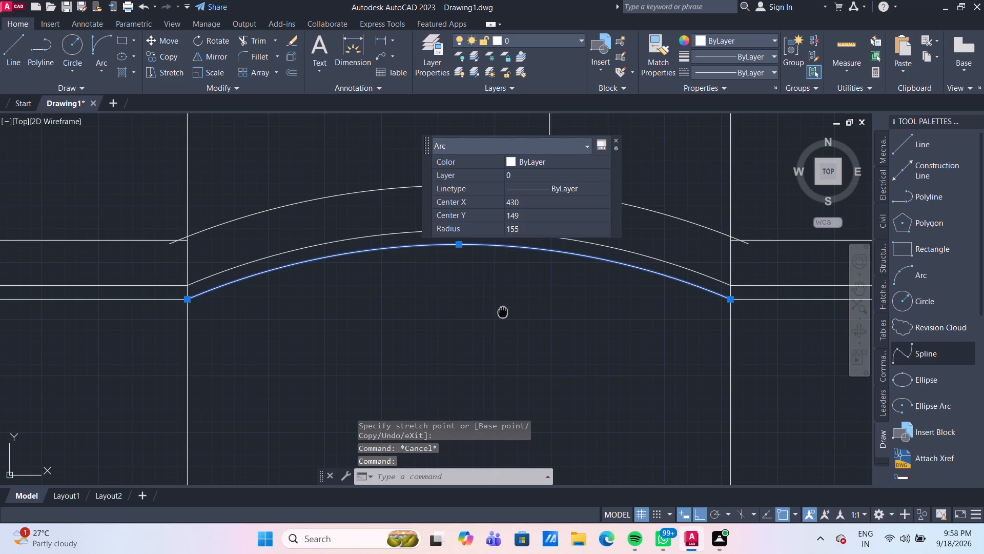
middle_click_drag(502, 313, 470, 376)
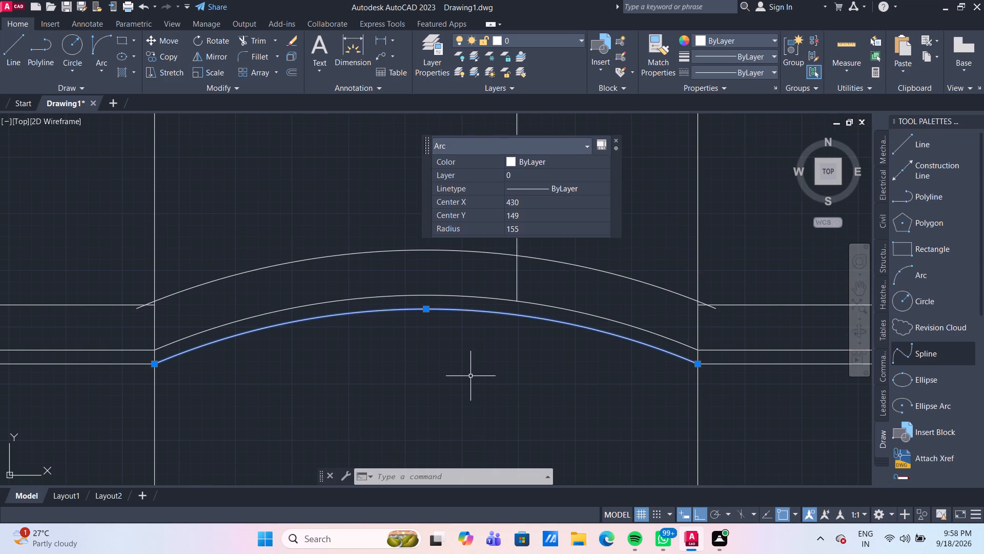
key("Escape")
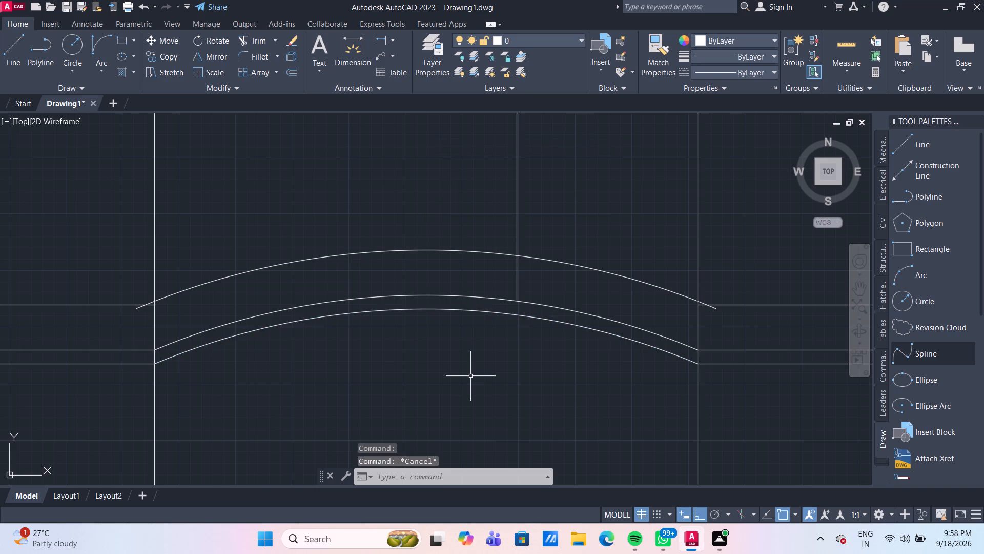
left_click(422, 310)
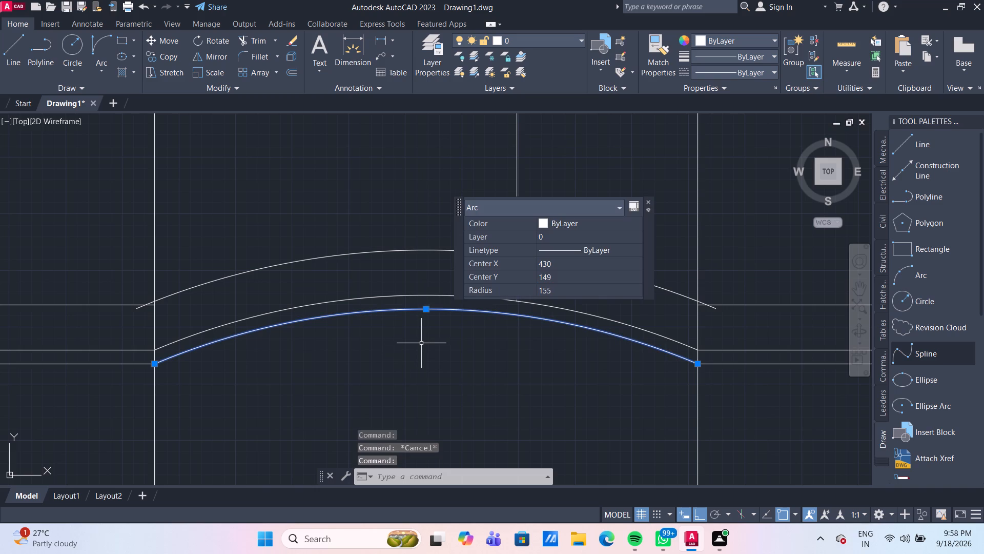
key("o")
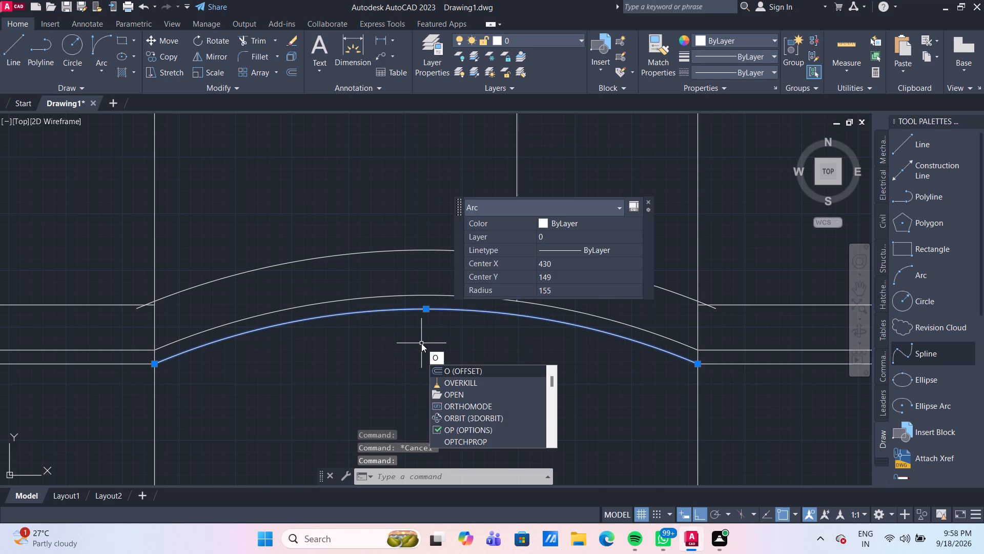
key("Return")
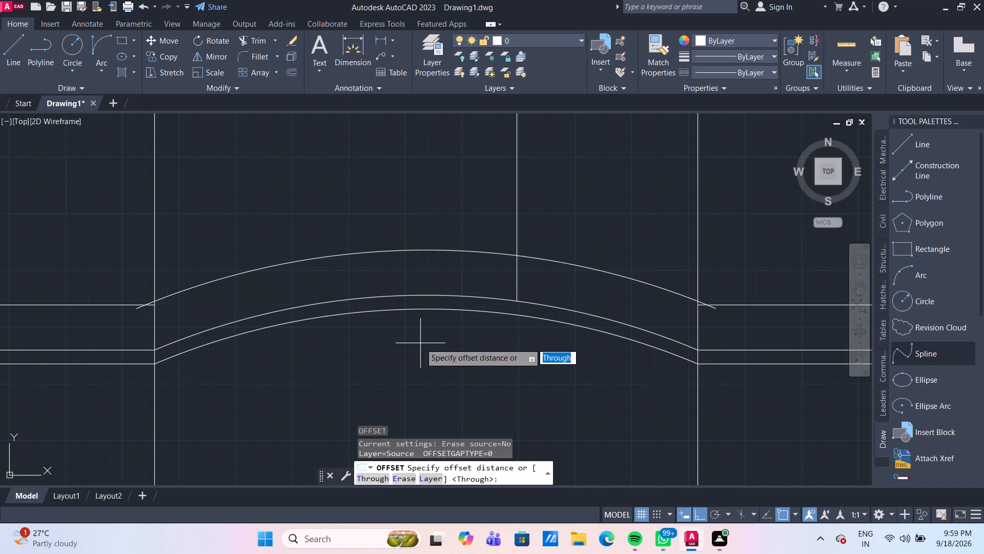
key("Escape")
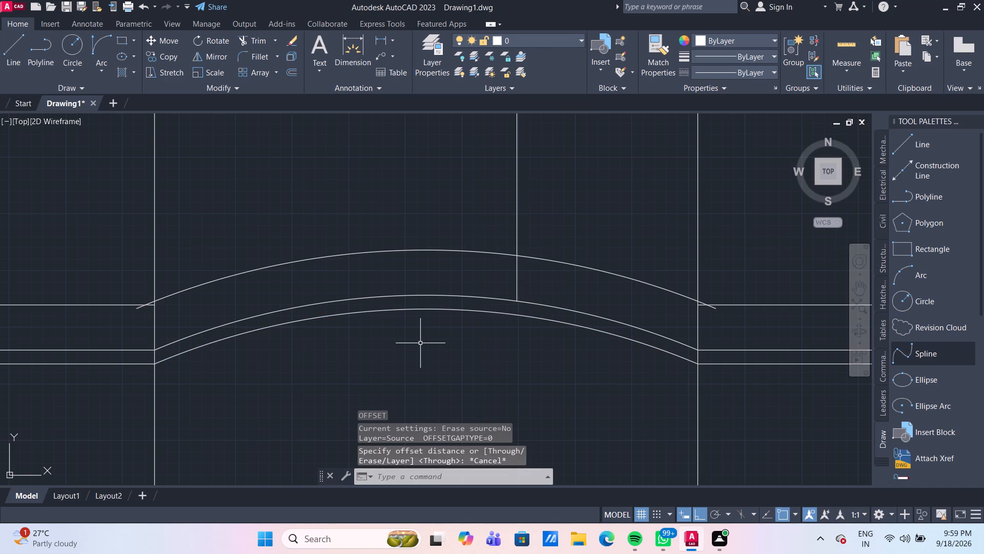
Copy the lowest arch from its left endpoint onto the right endpoints of the middle and top horizontal band lines left of the arch.
left_click(350, 312)
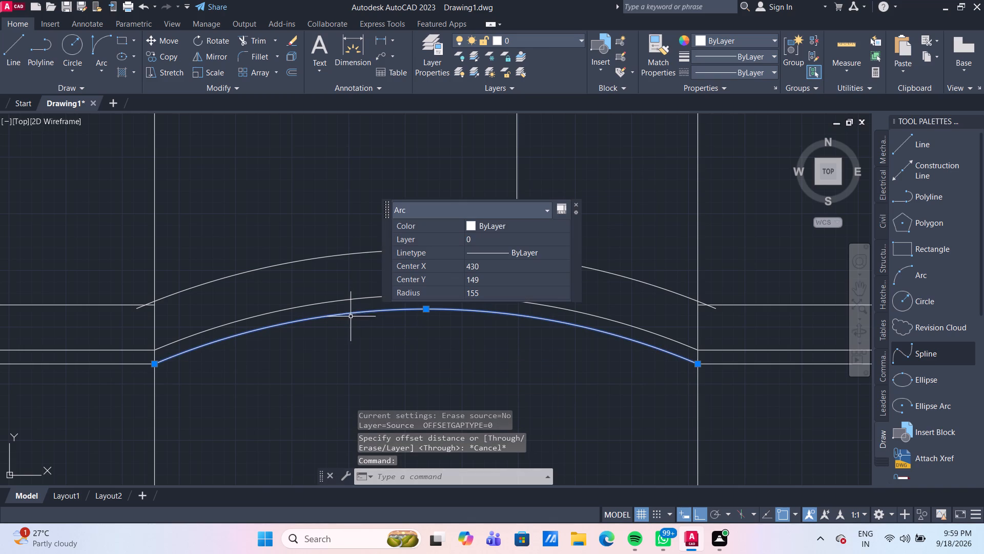
type("co")
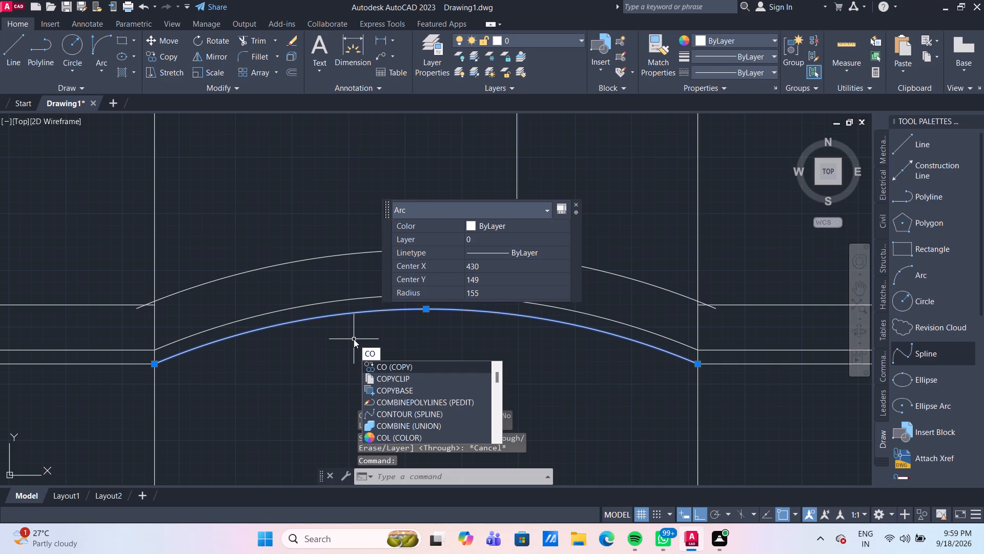
key("Return")
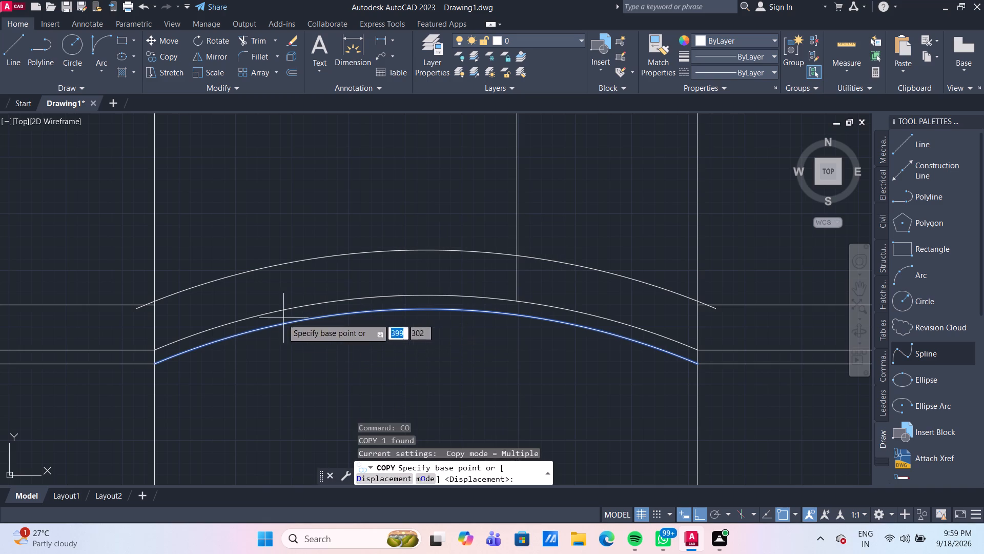
scroll(193, 354, "up", 2)
middle_click_drag(174, 358, 255, 369)
scroll(225, 372, "up", 1)
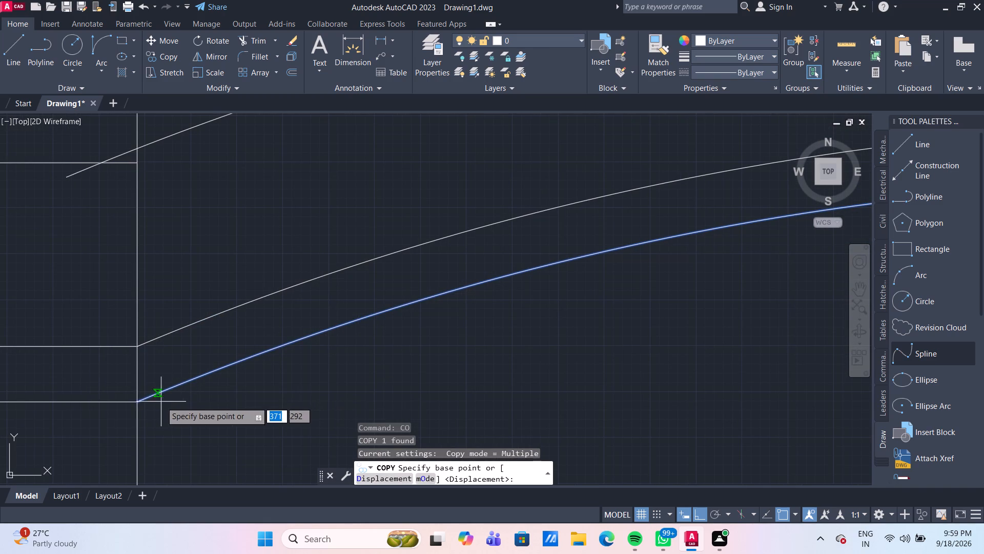
left_click(135, 400)
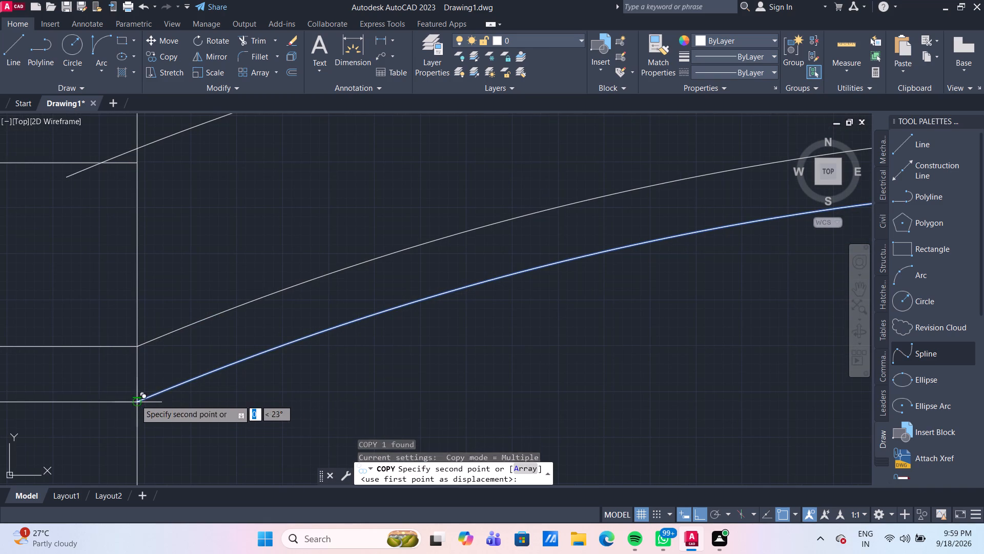
left_click(136, 344)
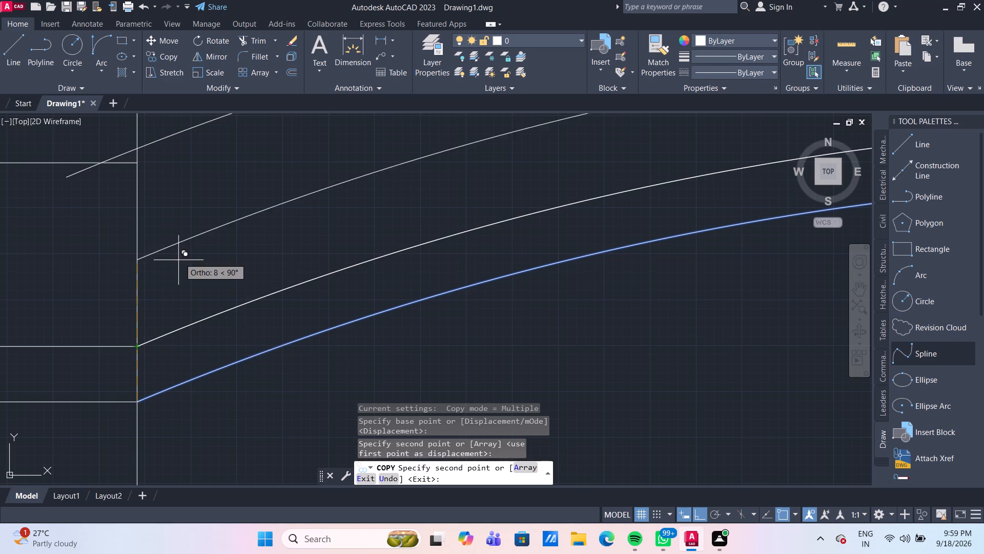
middle_click_drag(181, 258, 199, 370)
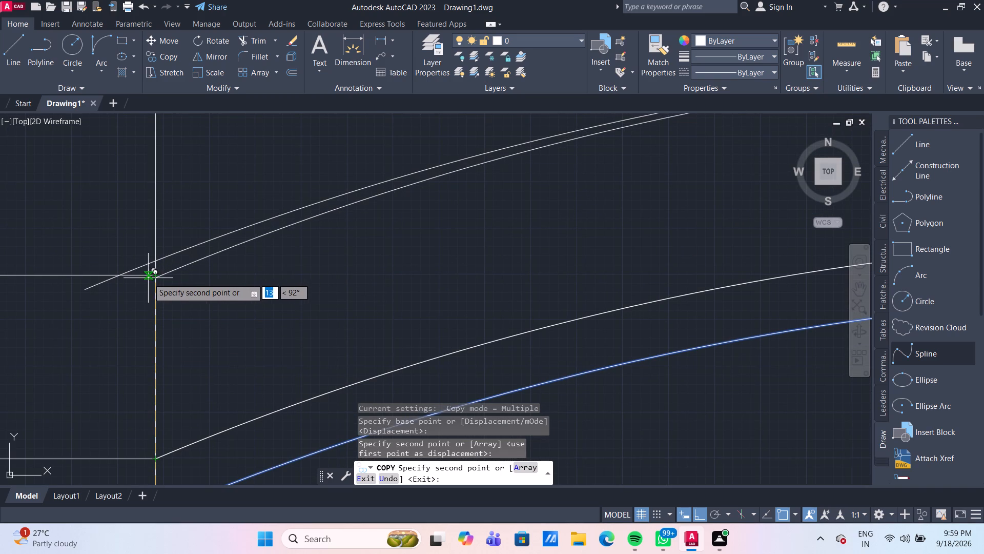
left_click(153, 278)
scroll(180, 313, "up", 1)
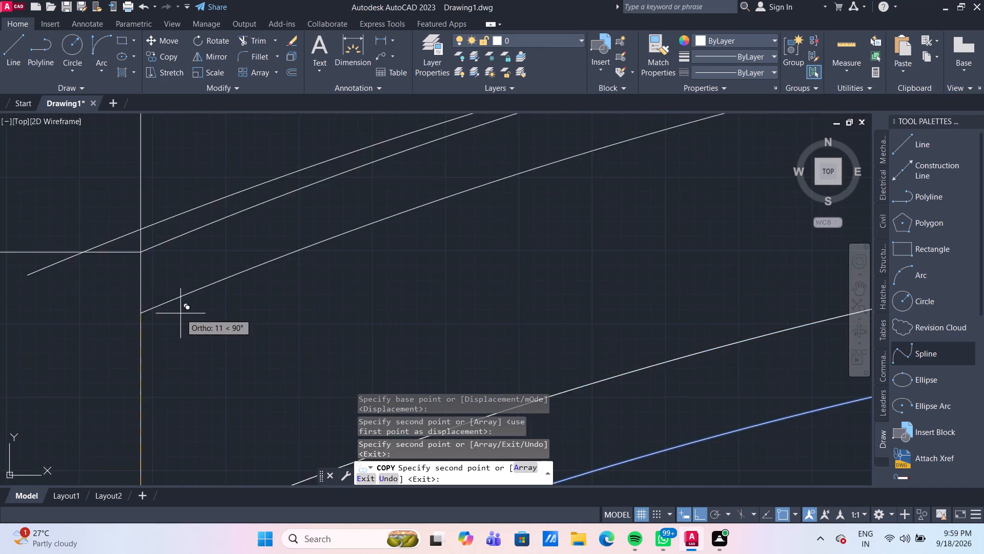
scroll(180, 313, "down", 2)
scroll(447, 420, "down", 3)
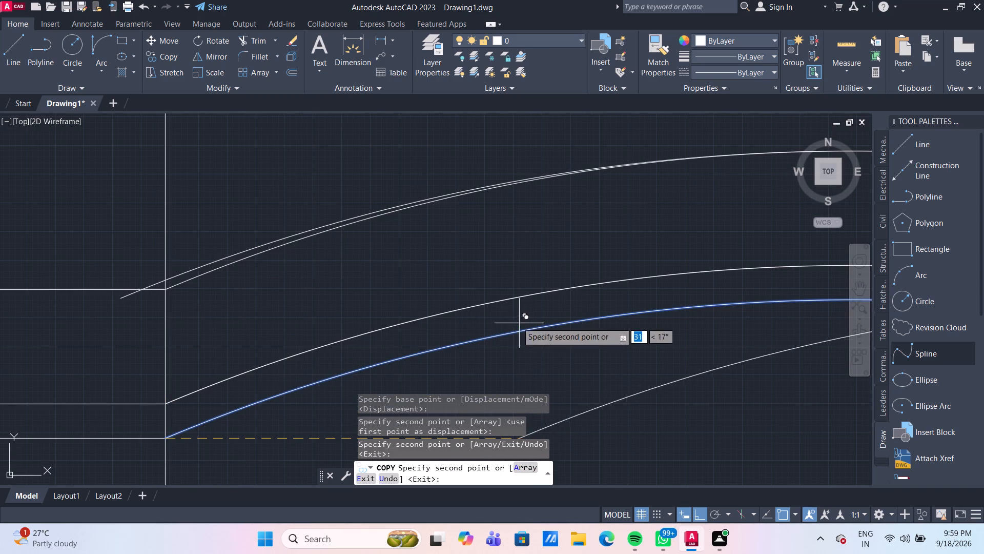
Erase the old top arch whose ends overshoot the vertical lines, and one of the two coinciding middle arches of the band.
key("Escape")
scroll(385, 293, "down", 2)
middle_click_drag(643, 343, 550, 320)
scroll(499, 283, "up", 2)
scroll(499, 283, "down", 2)
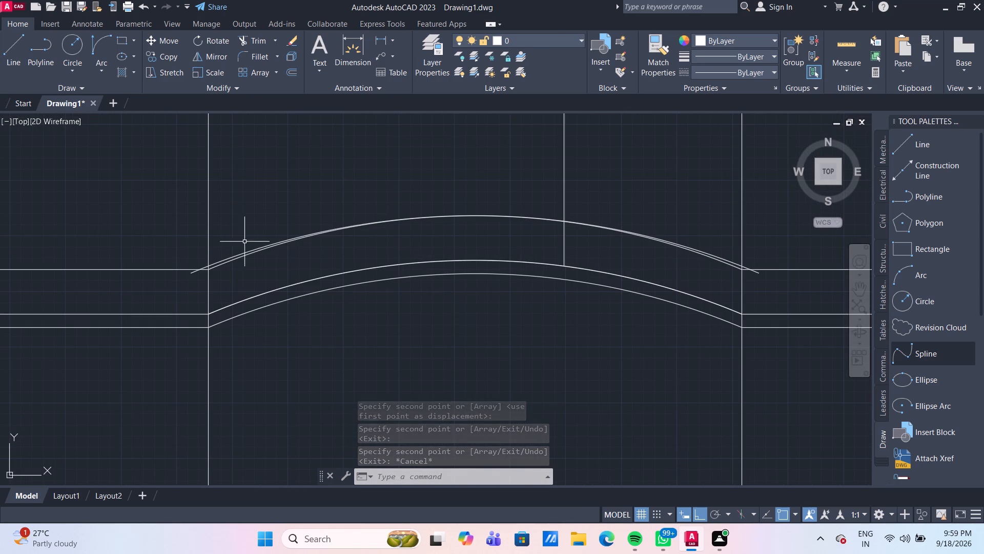
scroll(187, 272, "up", 2)
left_click(196, 272)
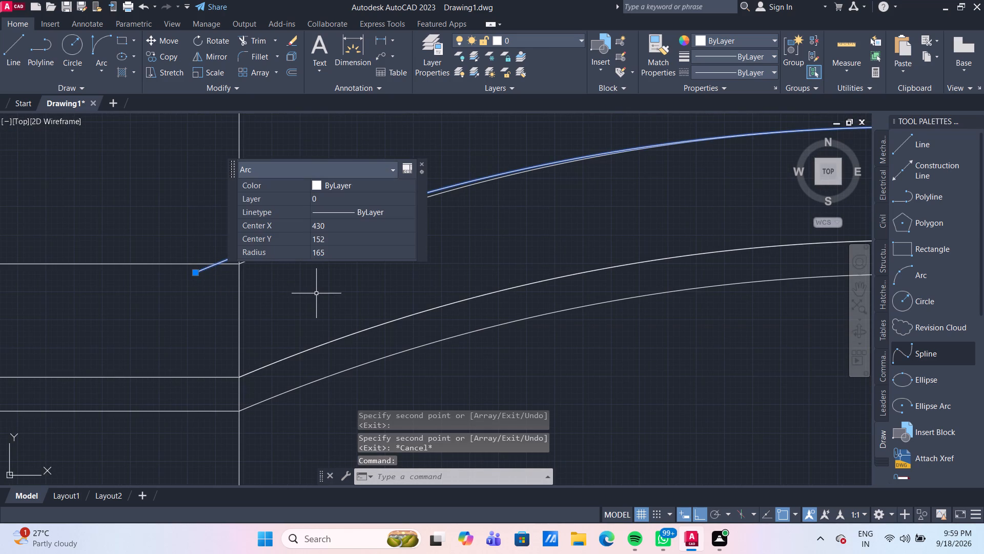
key("Delete")
scroll(319, 293, "down", 2)
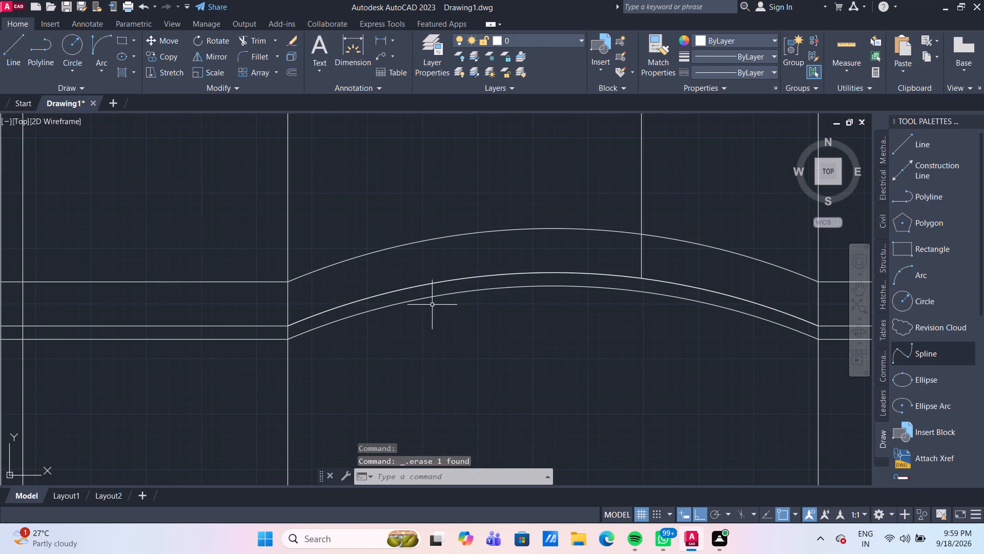
scroll(579, 322, "up", 1)
middle_click_drag(567, 314, 474, 322)
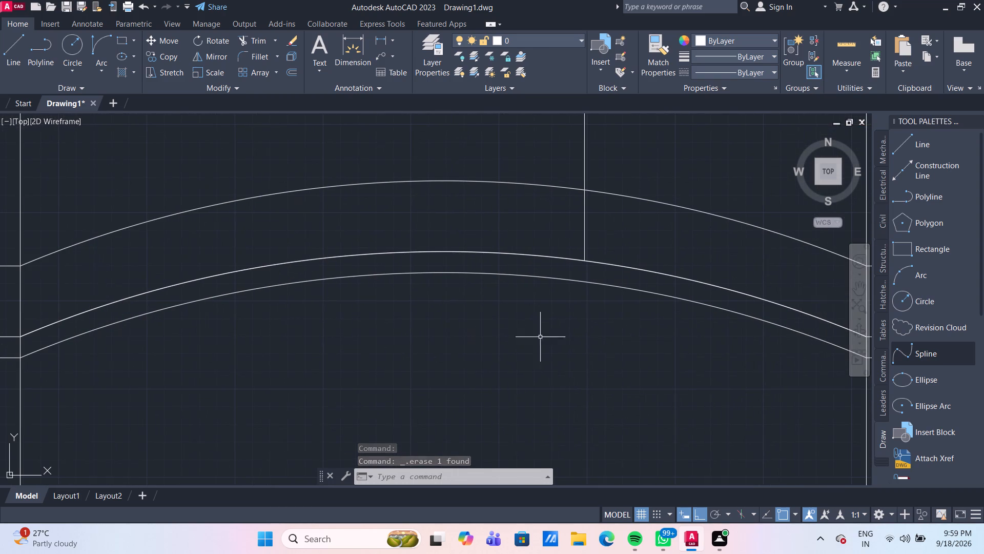
left_click(473, 251)
key("Delete")
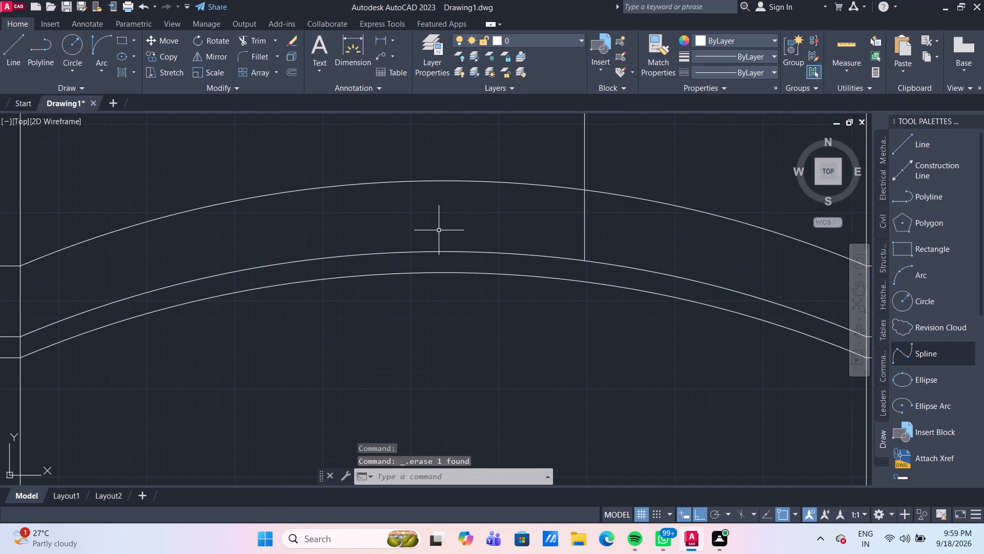
Trim away the outermost left vertical line between the mid-height arched band and the band above it.
scroll(439, 230, "down", 3)
scroll(459, 231, "up", 2)
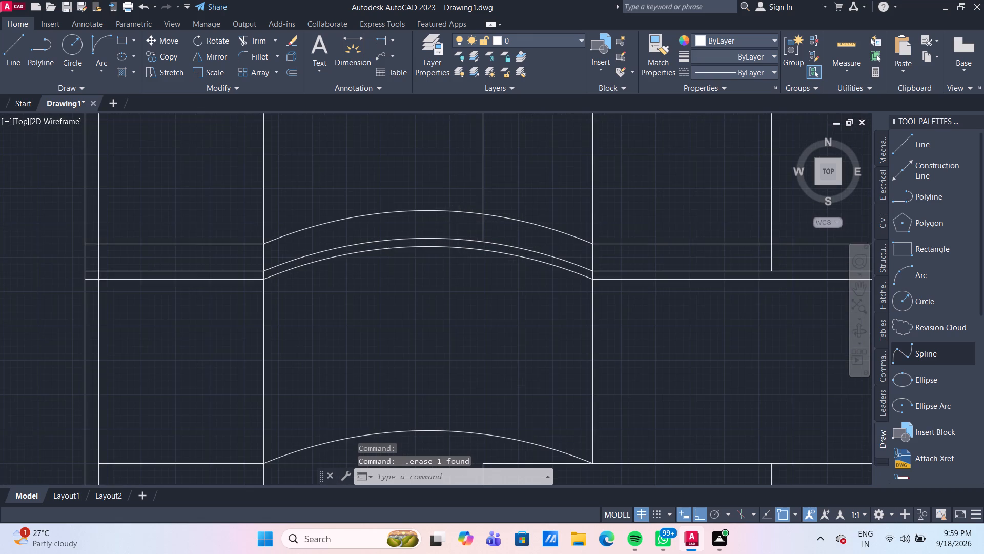
scroll(459, 224, "down", 2)
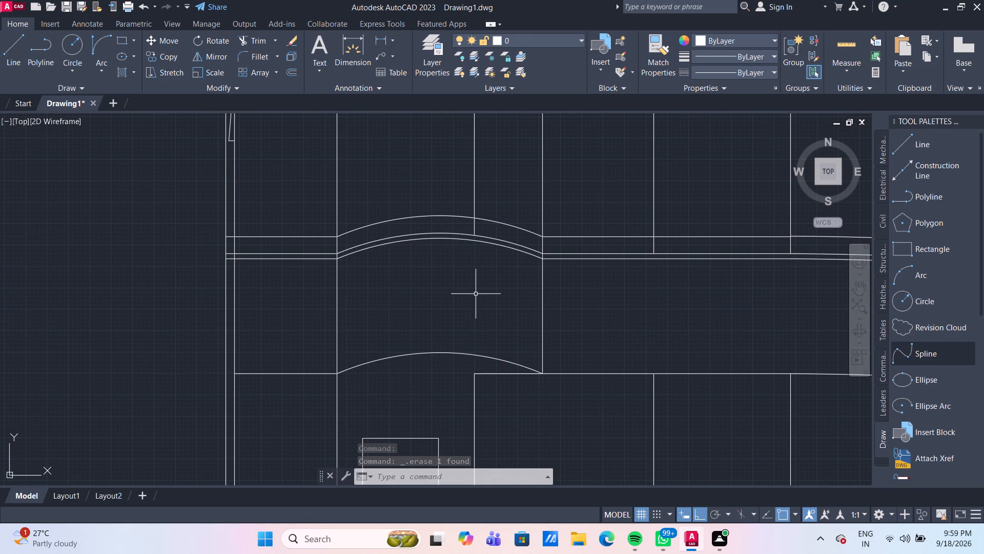
middle_click_drag(517, 166, 495, 247)
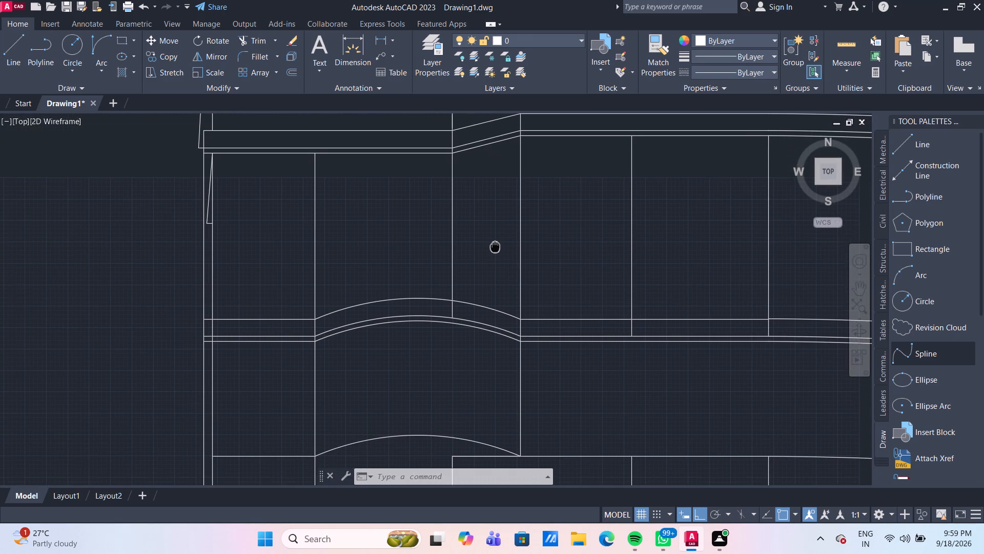
middle_click_drag(495, 247, 493, 239)
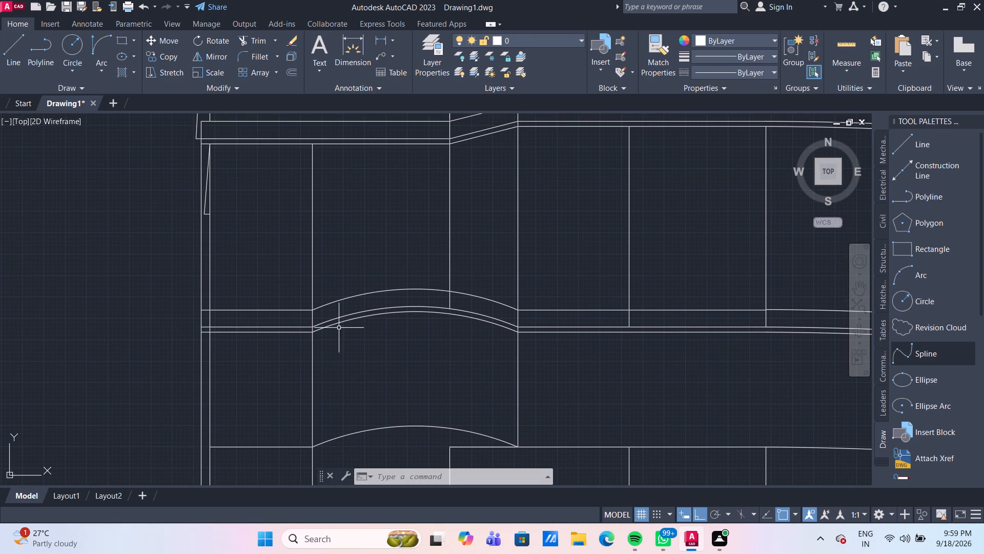
scroll(292, 331, "down", 1)
scroll(233, 332, "up", 3)
scroll(244, 311, "down", 2)
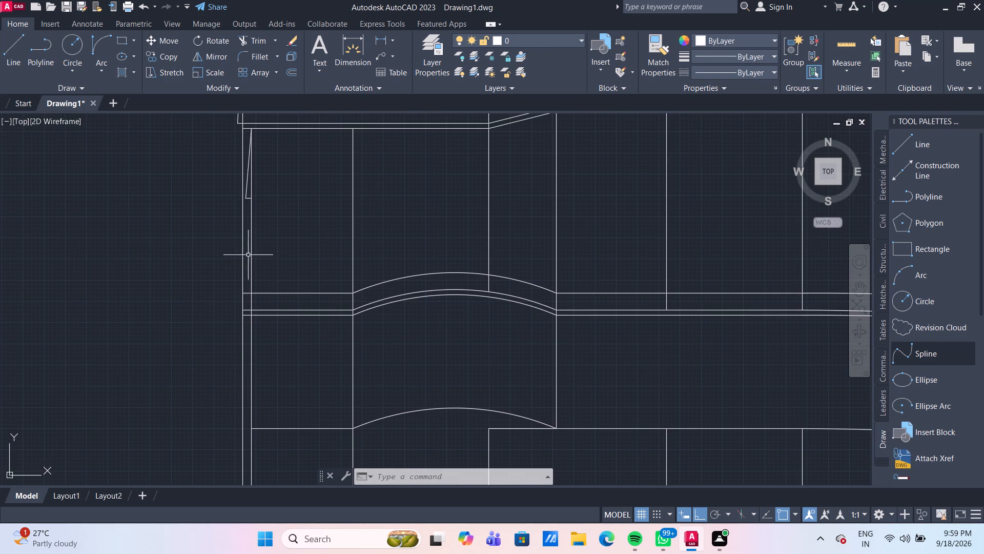
middle_click_drag(294, 245, 318, 363)
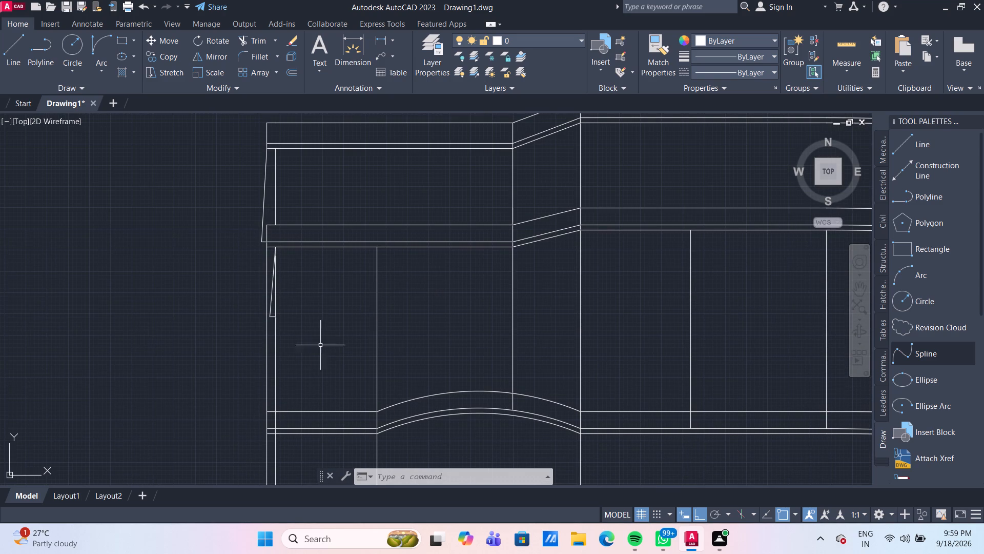
scroll(311, 377, "up", 2)
middle_click_drag(313, 373, 336, 319)
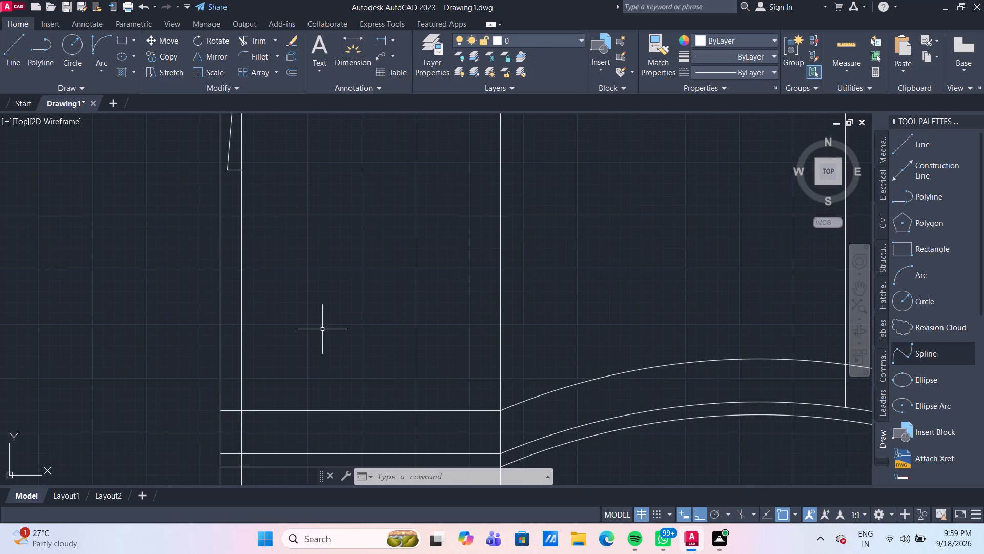
type("tr")
key("Return")
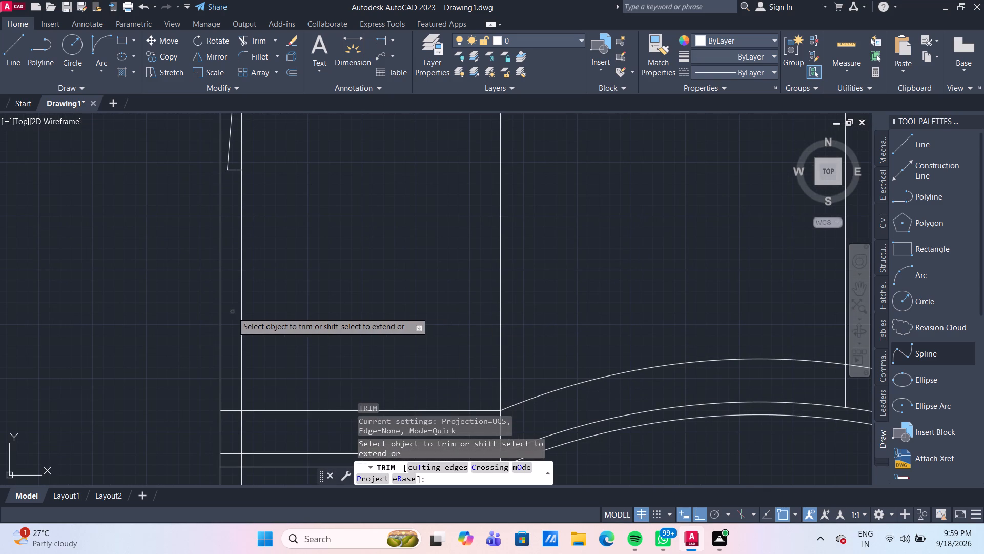
left_click(218, 312)
scroll(218, 312, "down", 3)
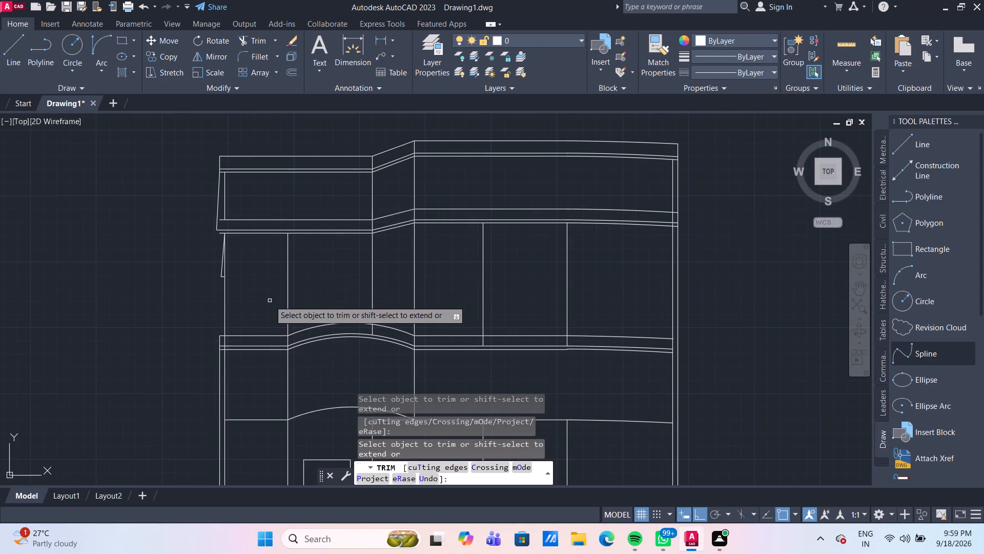
scroll(243, 240, "up", 1)
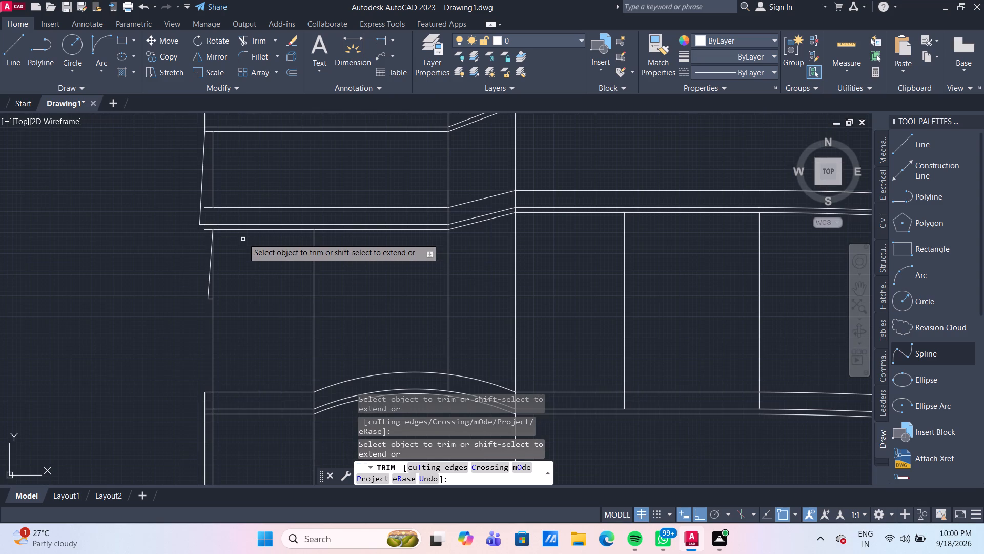
scroll(237, 234, "up", 1)
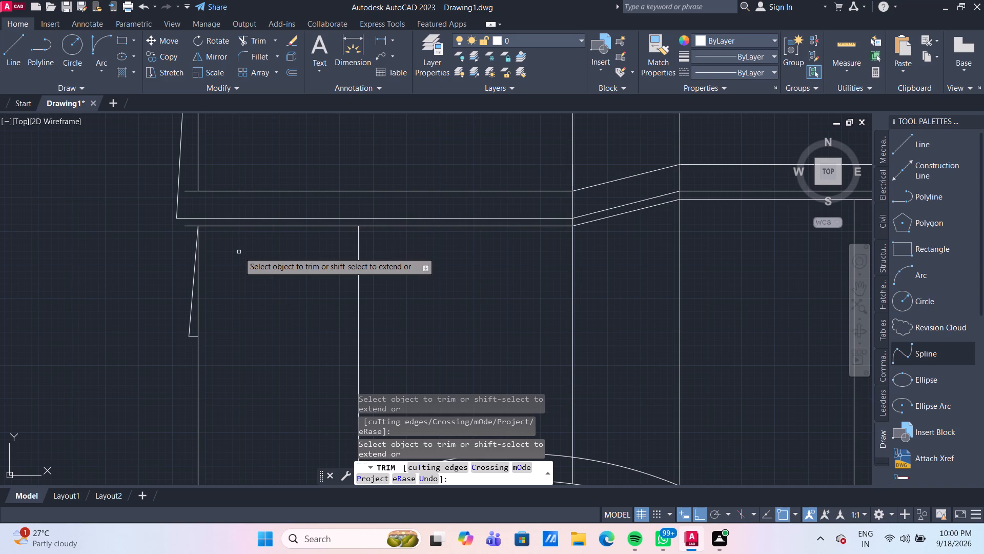
key("Escape")
Draw a vertical line closing the left end of the band above, from its top line's endpoint to its bottom line's endpoint.
scroll(147, 210, "up", 1)
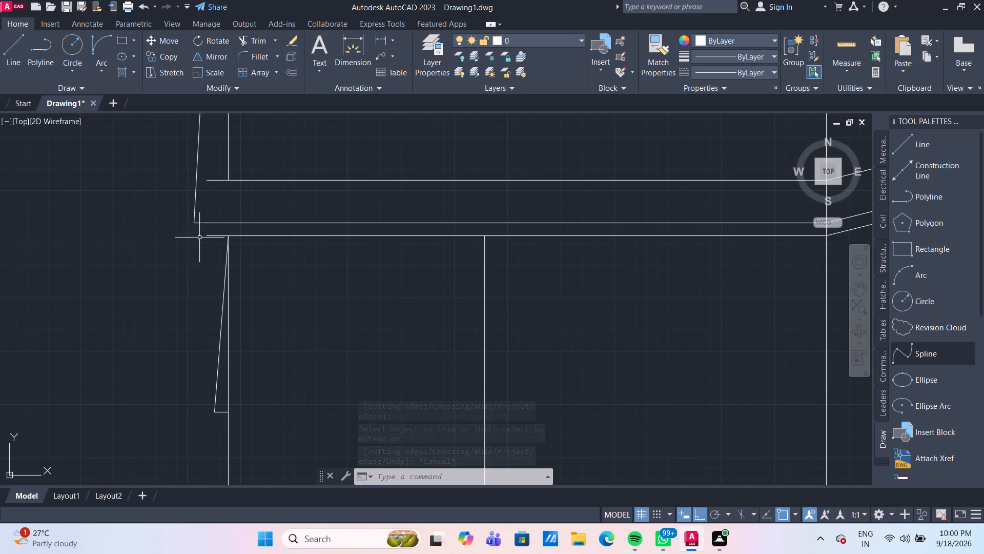
middle_click_drag(259, 204, 297, 240)
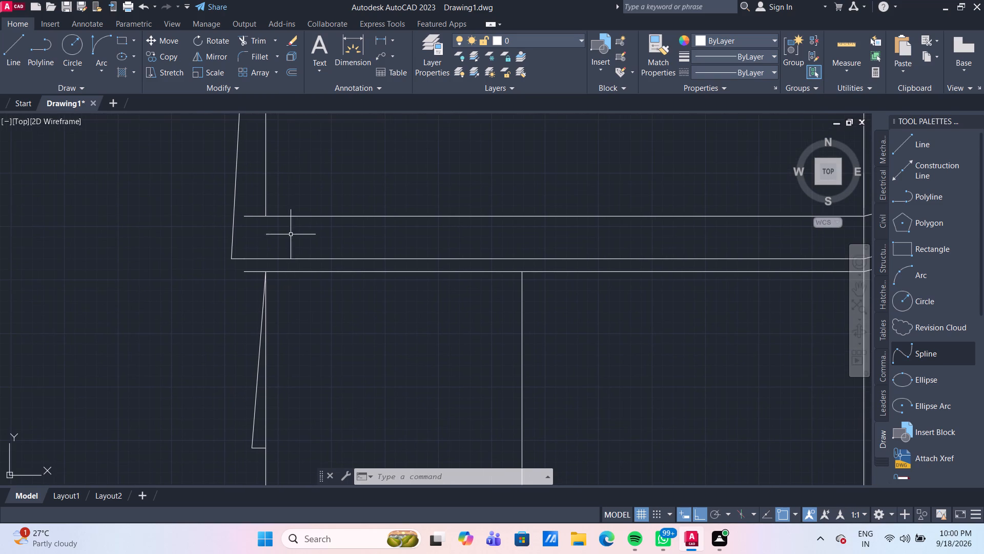
left_click(25, 55)
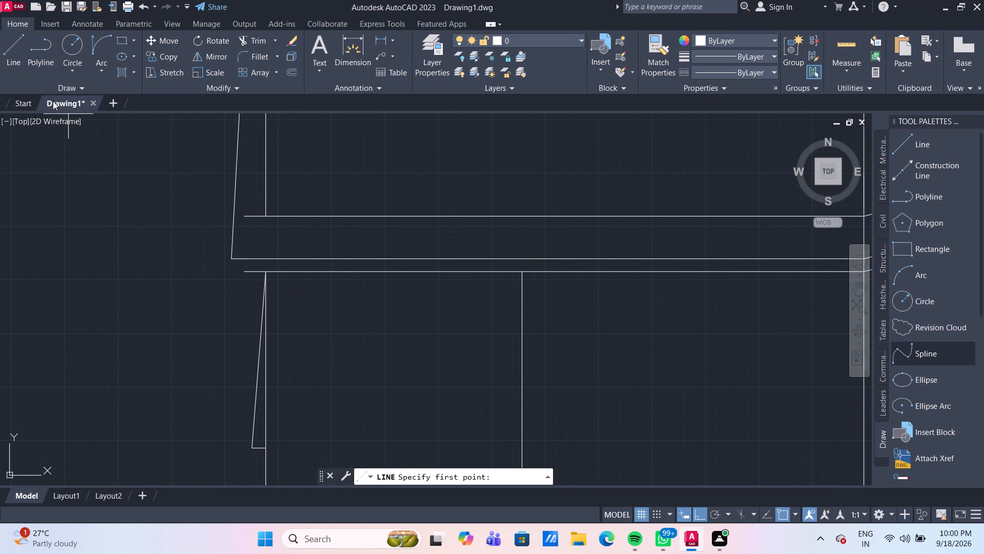
left_click_drag(246, 216, 248, 226)
left_click(245, 270)
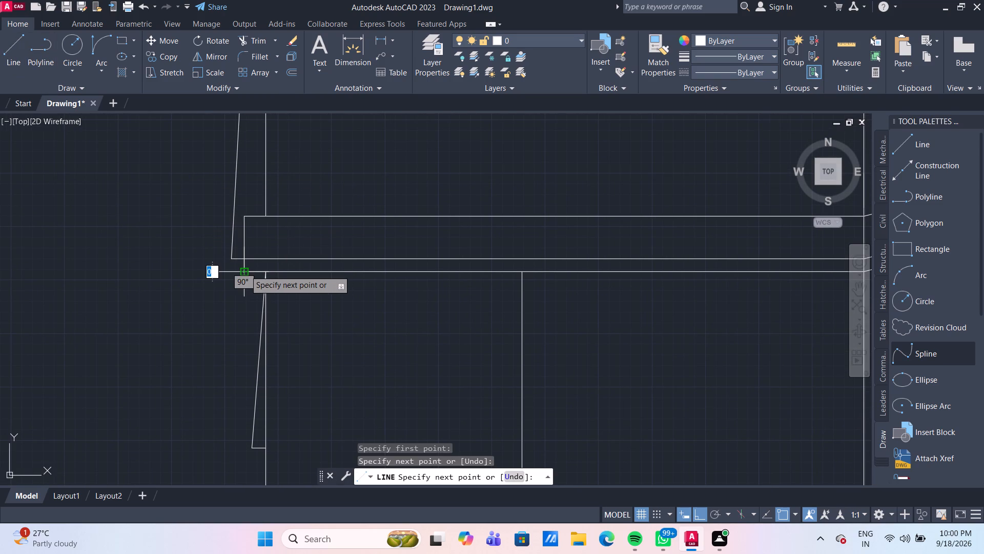
key("Escape")
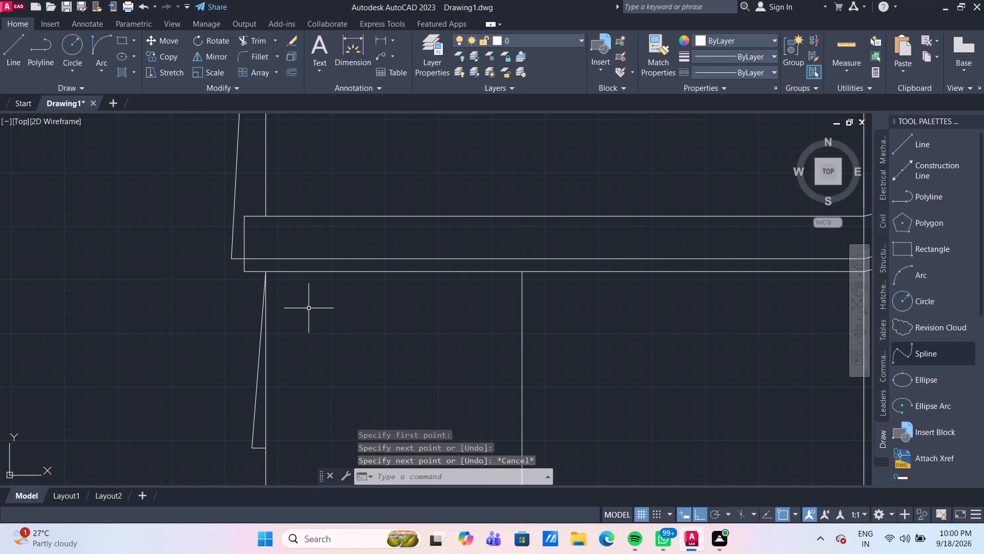
Draw a slanted line from the arched band's bottom line at the inner left vertical down to the outermost left vertical line.
scroll(309, 308, "down", 2)
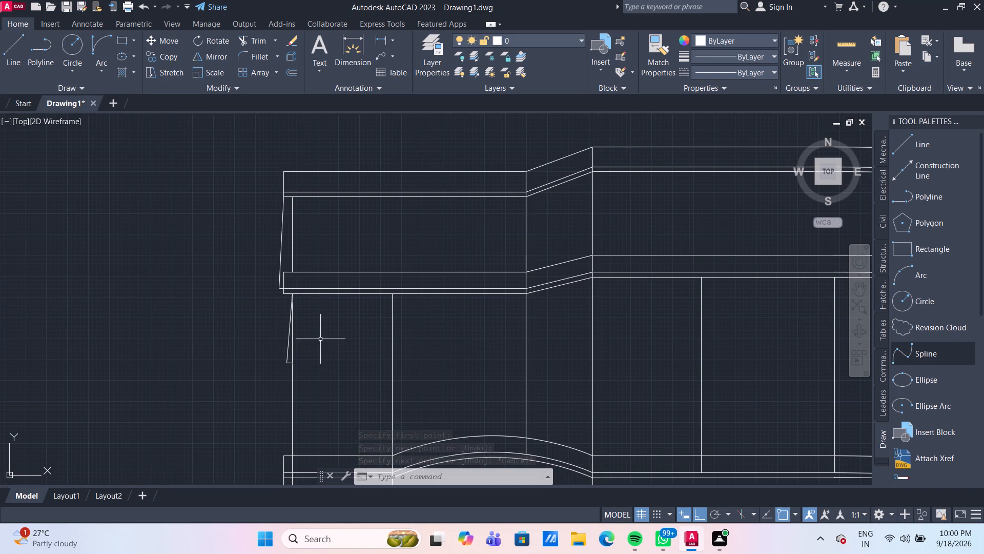
middle_click_drag(322, 325, 312, 278)
middle_click_drag(309, 333, 306, 320)
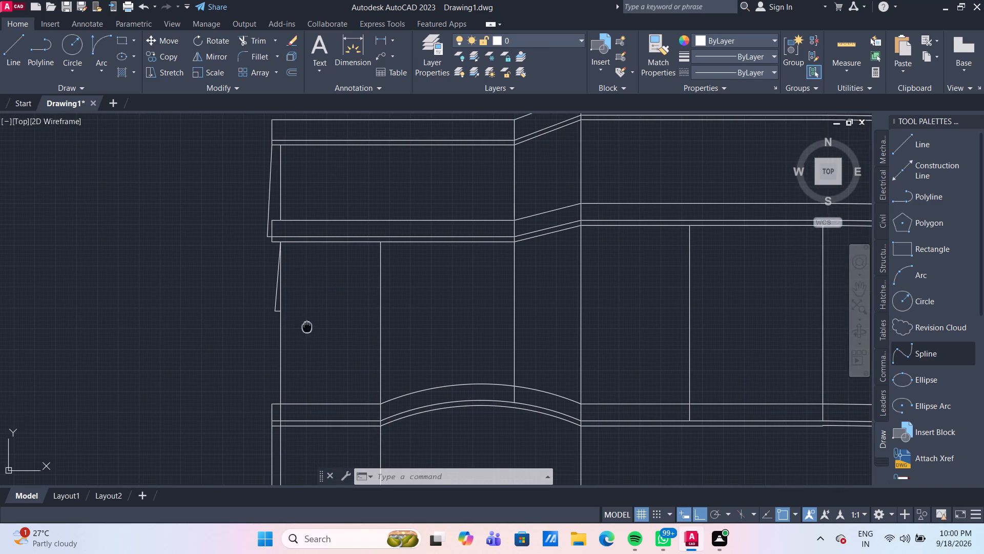
middle_click_drag(306, 320, 295, 293)
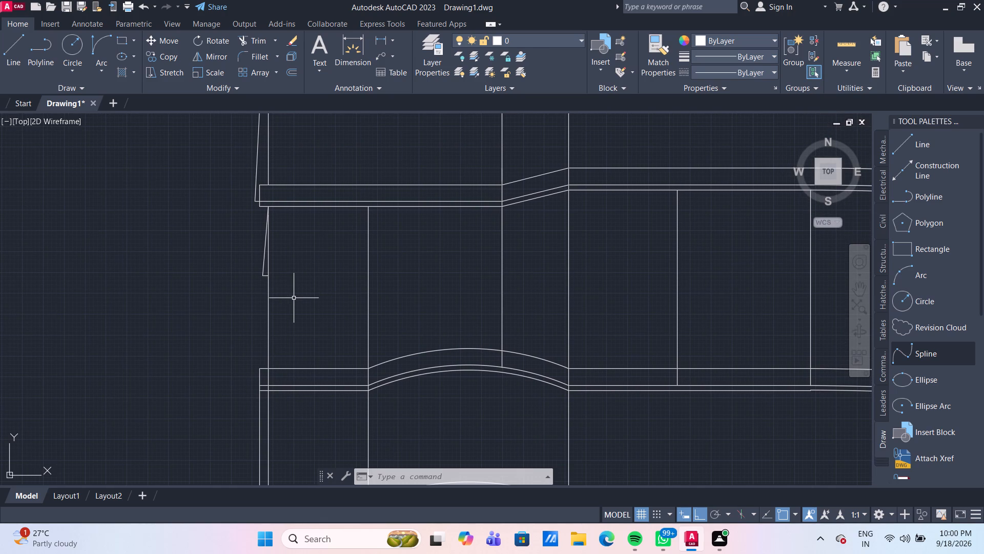
scroll(294, 298, "down", 2)
scroll(299, 349, "up", 3)
middle_click_drag(281, 325, 276, 285)
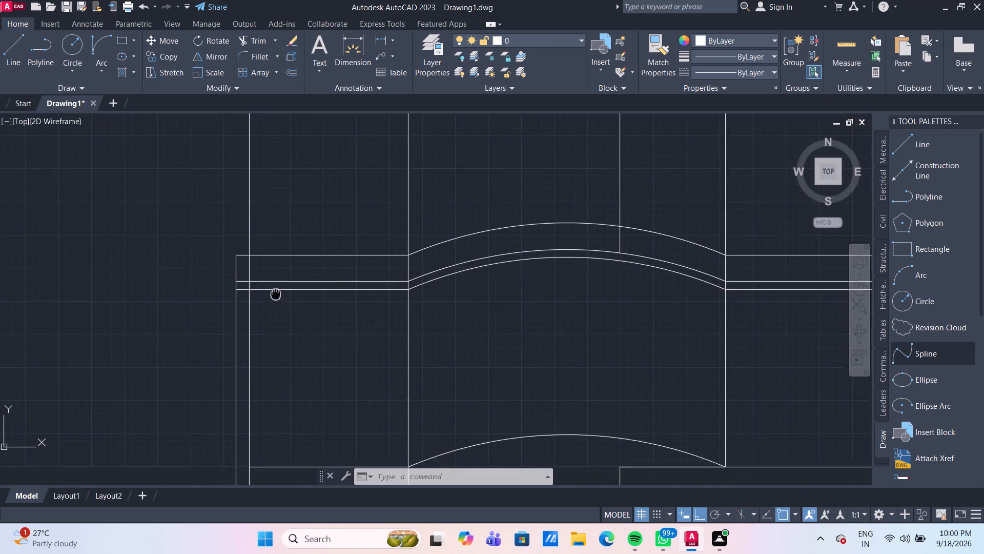
middle_click_drag(276, 285, 274, 252)
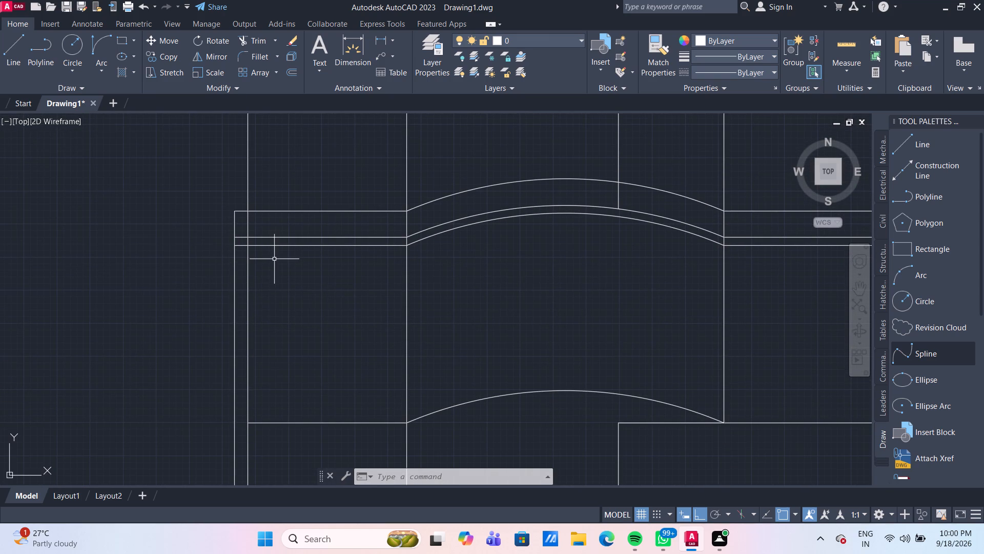
scroll(270, 260, "up", 2)
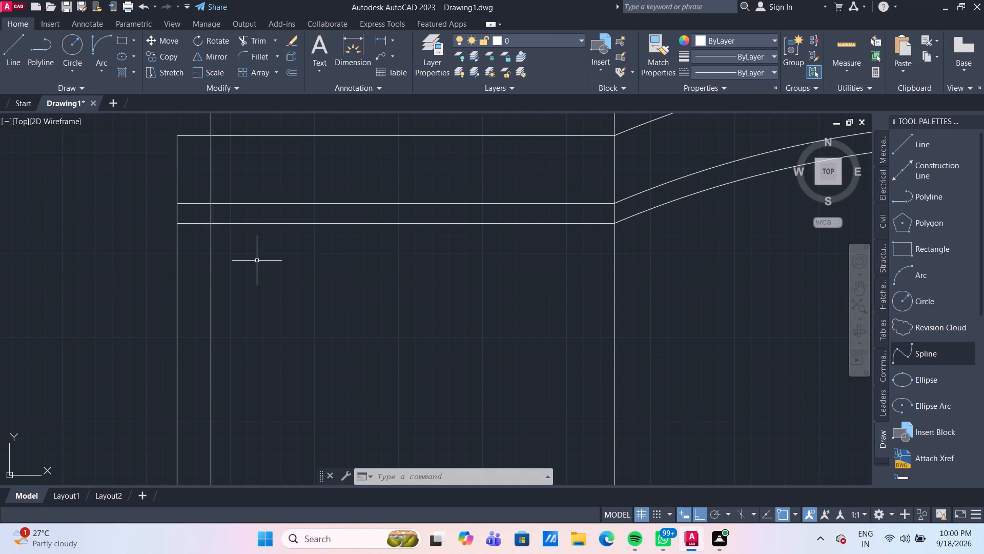
scroll(231, 248, "down", 2)
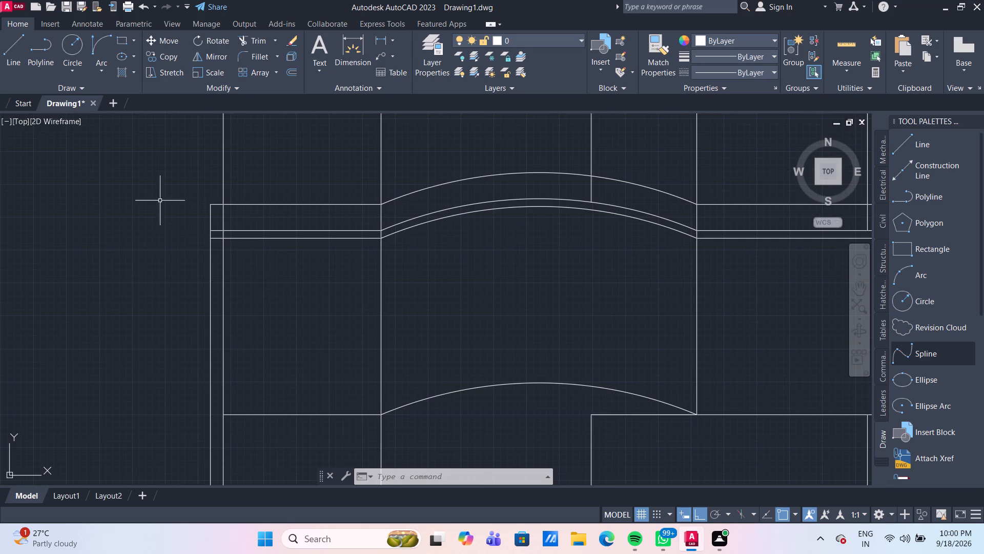
left_click(8, 39)
scroll(211, 248, "up", 2)
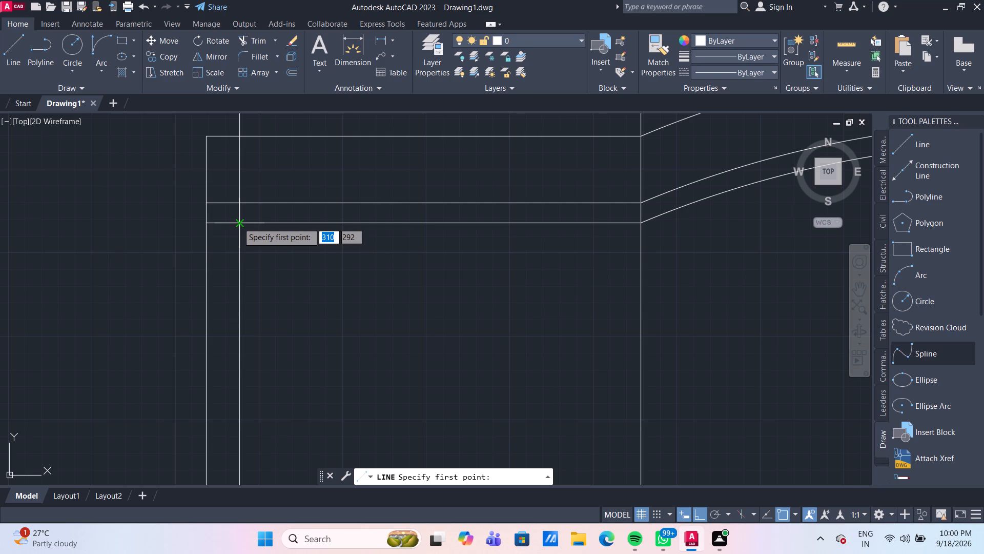
left_click(238, 223)
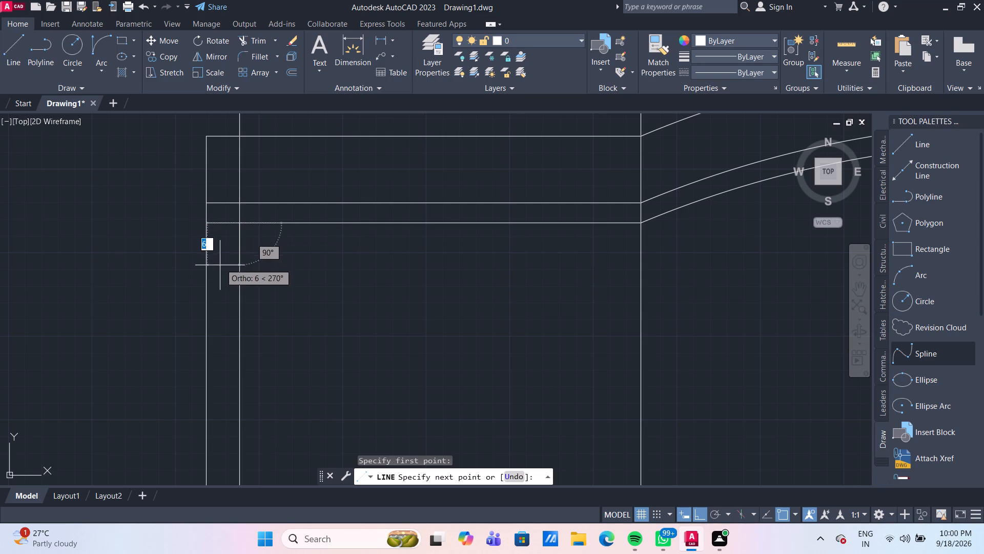
left_click(209, 309)
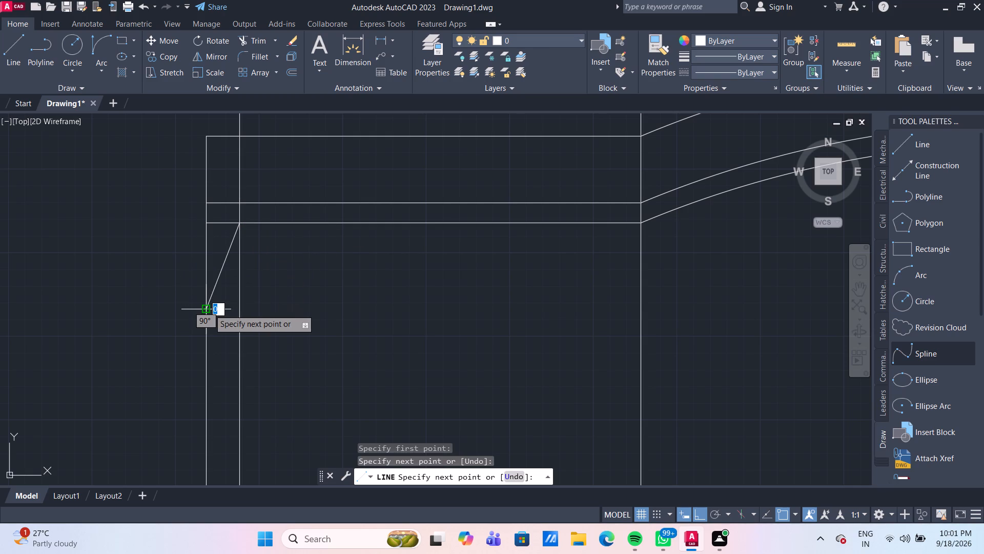
key("Escape")
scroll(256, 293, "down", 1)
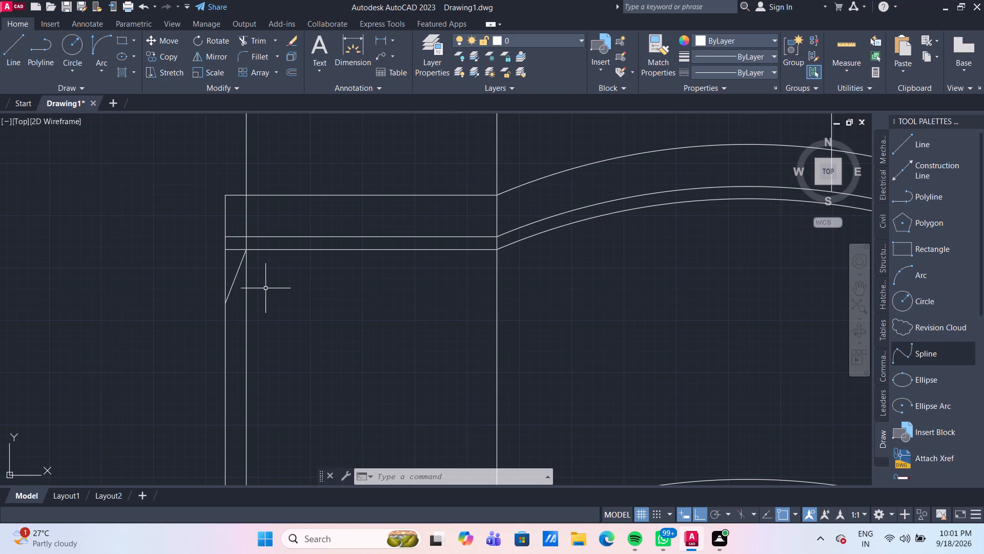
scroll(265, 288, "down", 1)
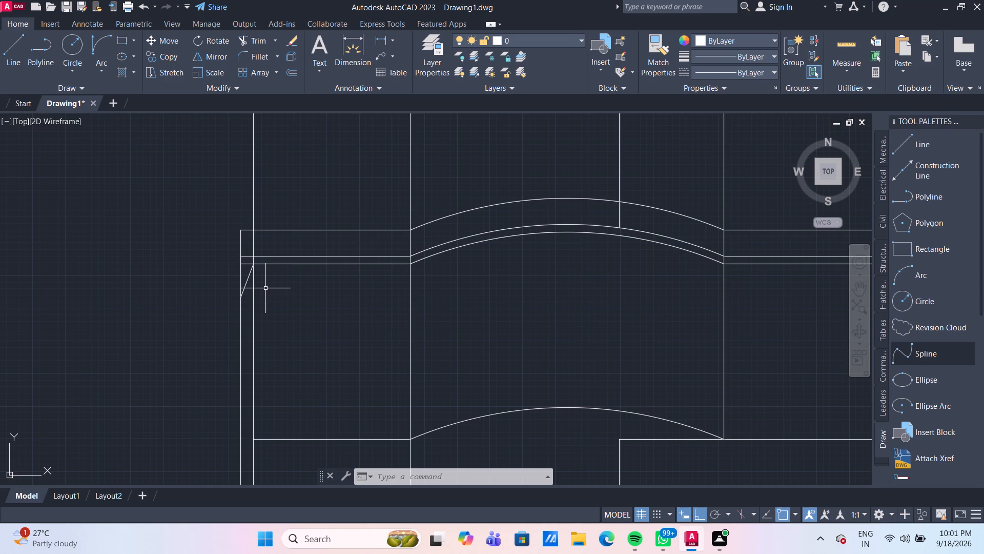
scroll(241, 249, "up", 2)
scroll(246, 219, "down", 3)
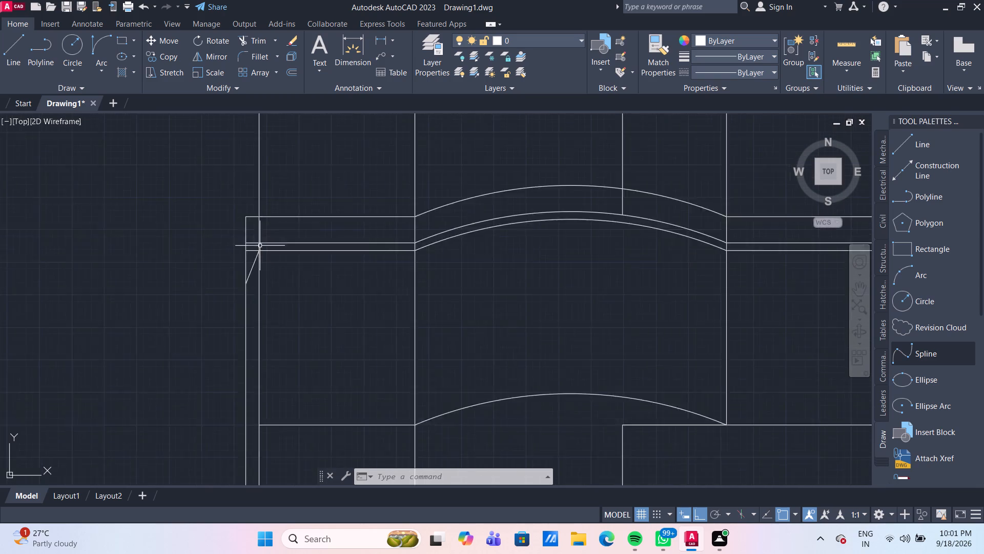
Trim the inner left vertical line out of the mid-height arched band, between the band's top and bottom lines.
scroll(275, 275, "up", 2)
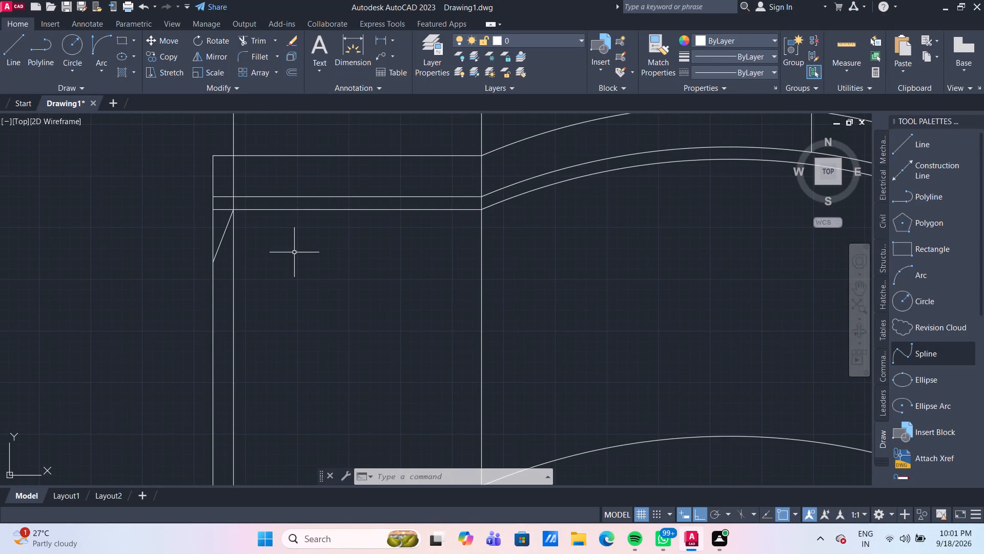
type("tr")
key("Return")
left_click(233, 172)
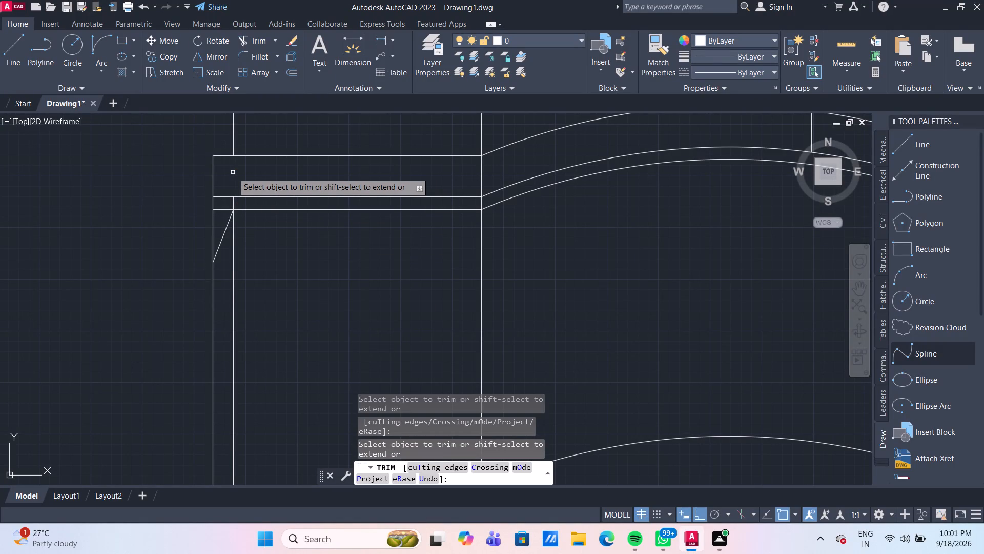
left_click(234, 202)
Remove the slanted line under the arched band's left end and the outermost left vertical line below the band.
scroll(326, 271, "down", 1)
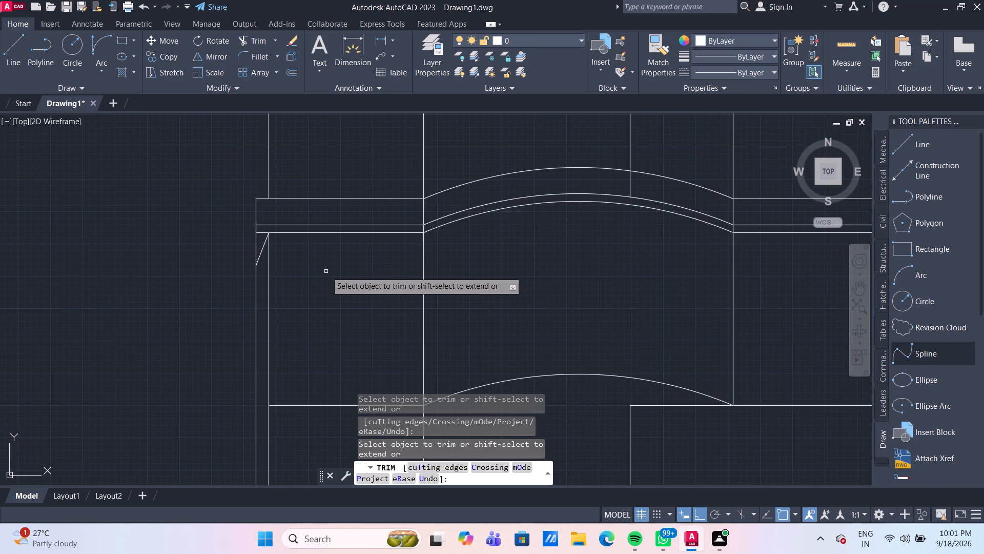
scroll(326, 271, "down", 3)
scroll(326, 276, "up", 3)
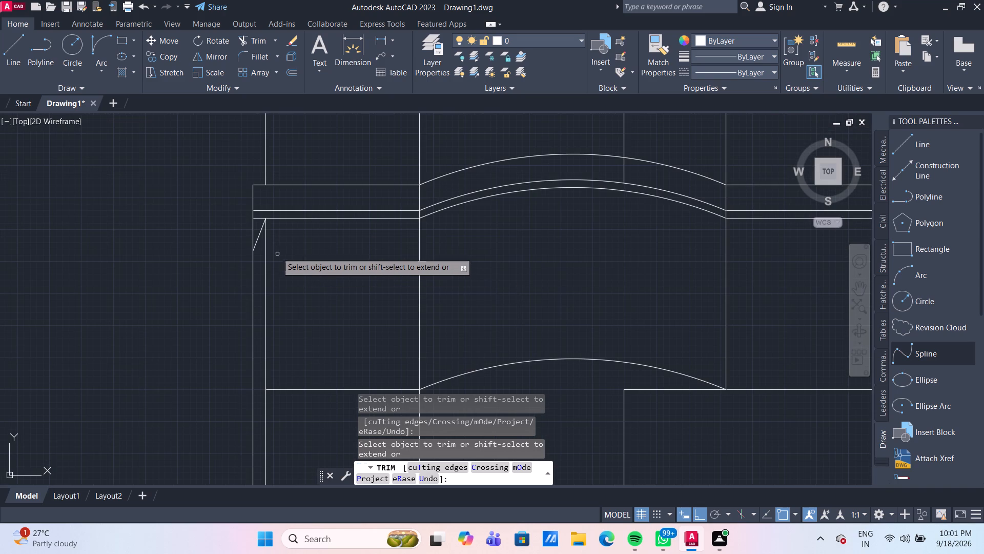
left_click(257, 239)
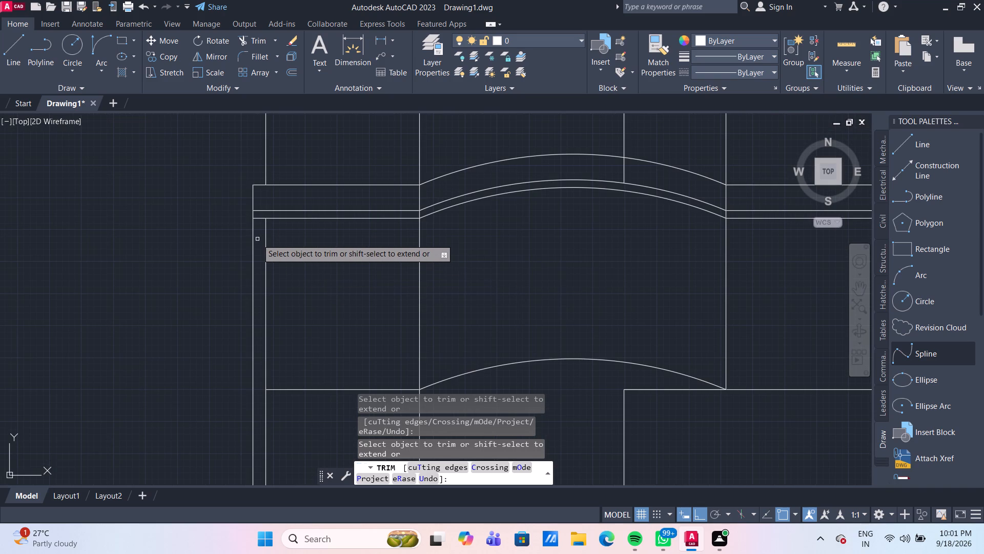
left_click(251, 233)
Trim away the vertical line piece crossing the band's arch and the two vertical pieces crossing its straight part to the right.
scroll(247, 237, "down", 3)
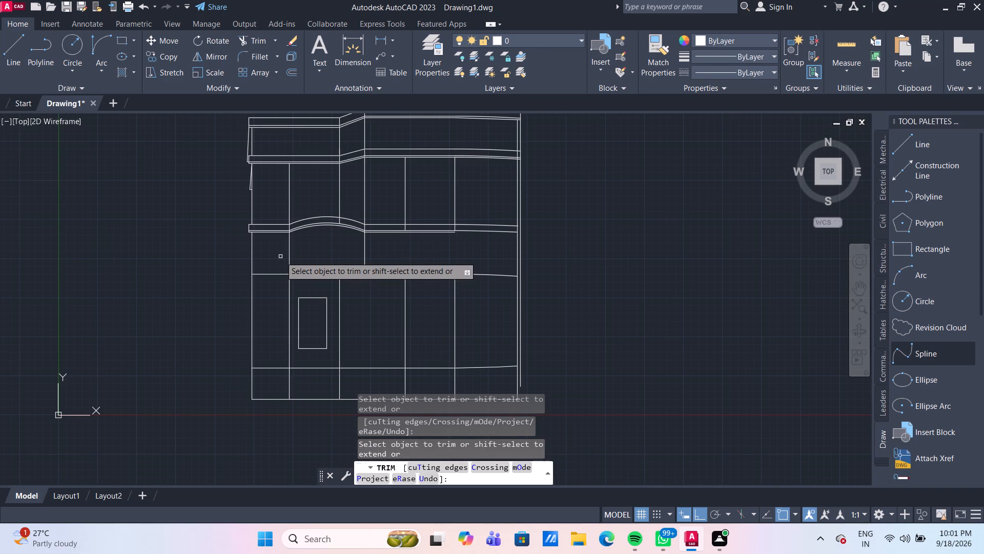
middle_click_drag(276, 258, 236, 258)
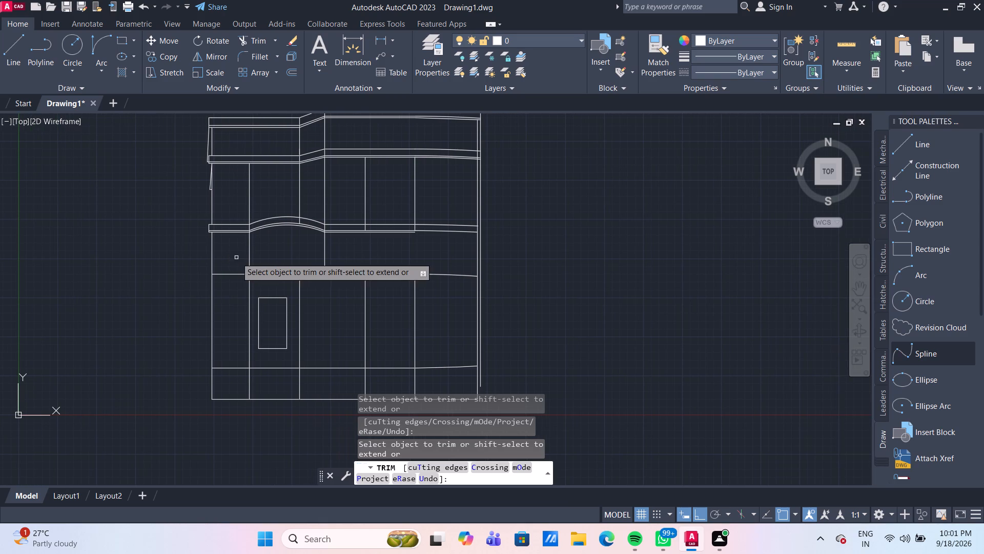
scroll(286, 236, "up", 2)
scroll(335, 202, "up", 1)
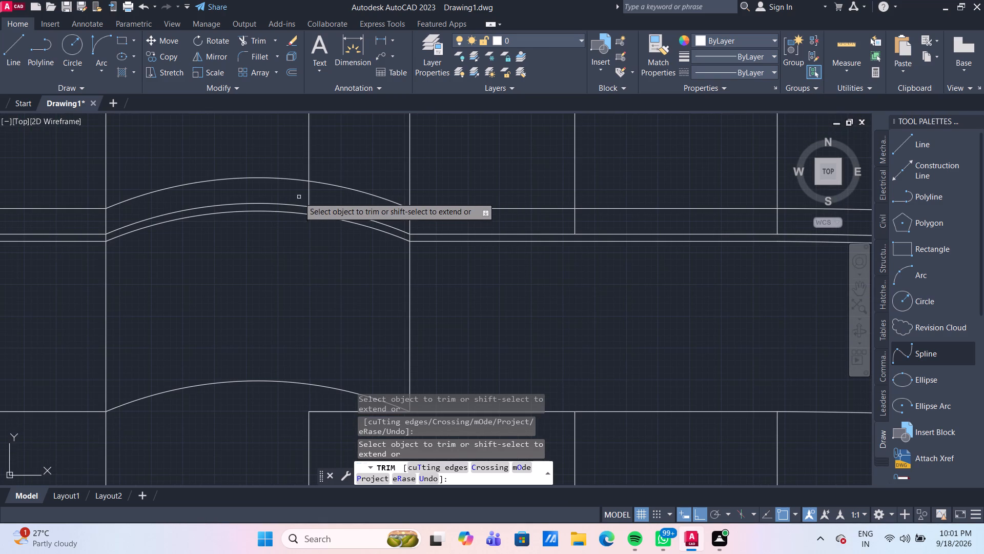
left_click(310, 195)
scroll(340, 290, "down", 3)
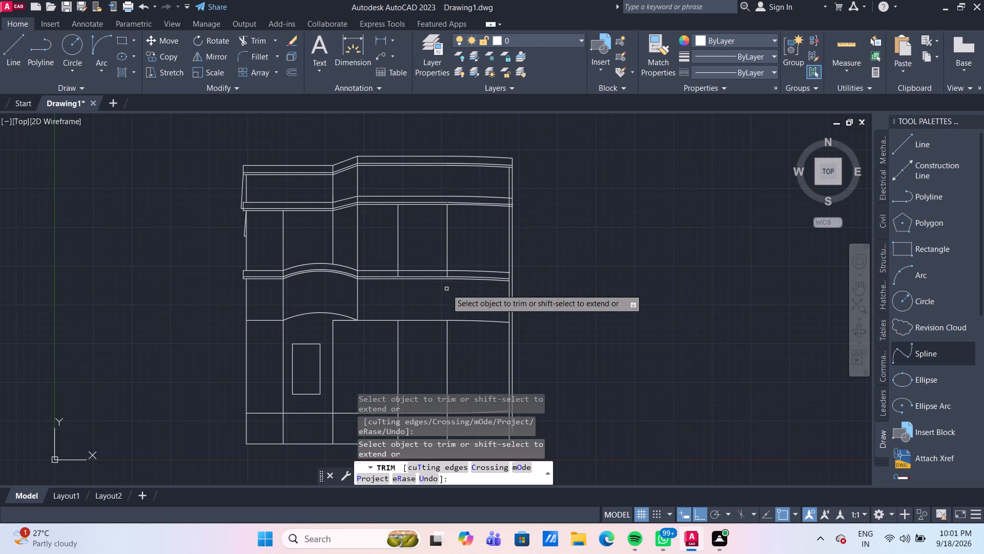
scroll(446, 289, "up", 2)
scroll(305, 249, "up", 1)
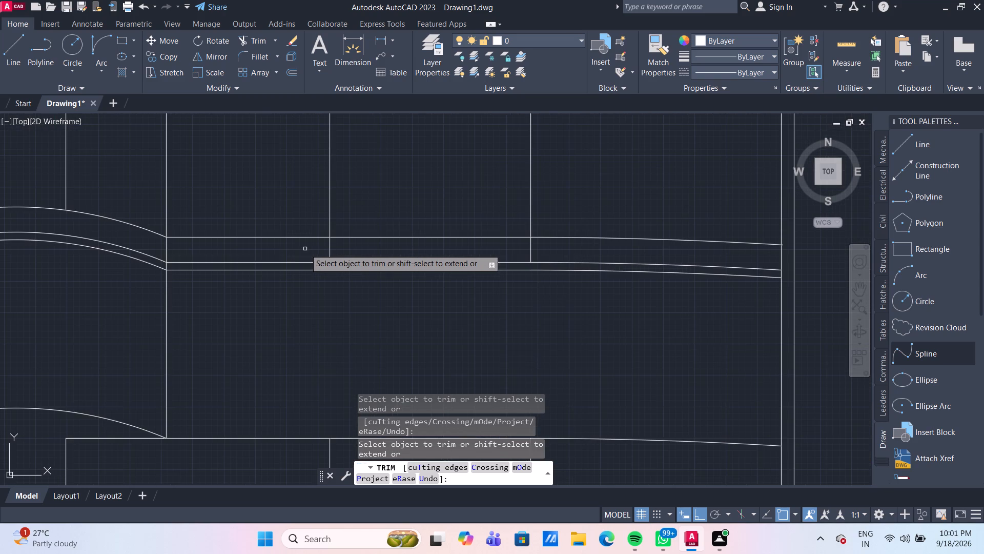
left_click(305, 249)
left_click(561, 246)
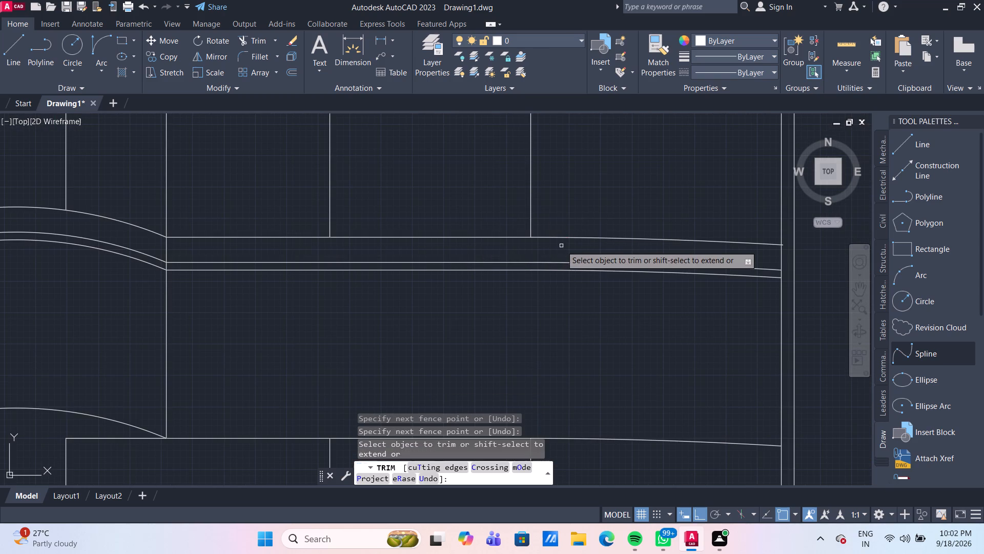
scroll(580, 319, "down", 1)
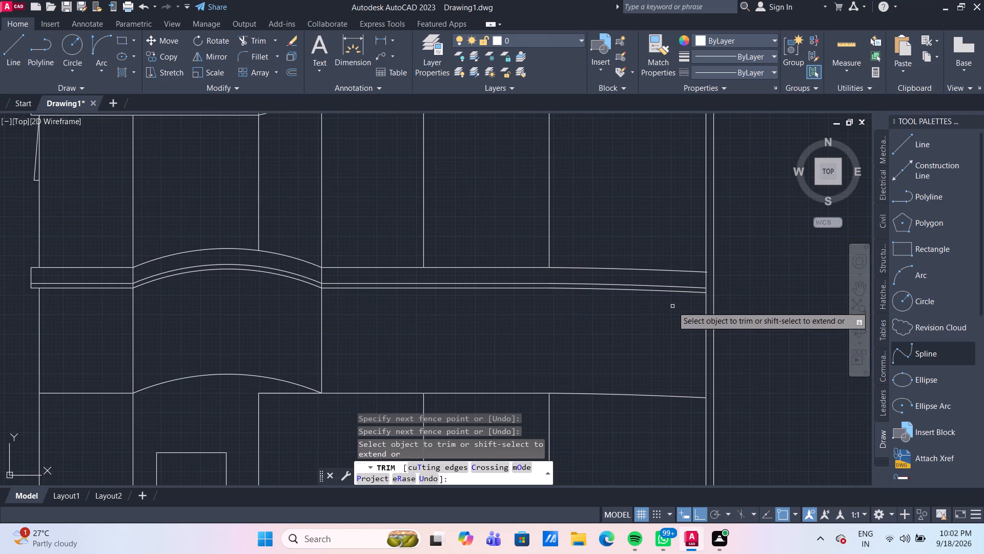
key("Escape")
Extend the arched band's three lines at the facade's right side to the outermost right vertical line.
scroll(743, 305, "up", 3)
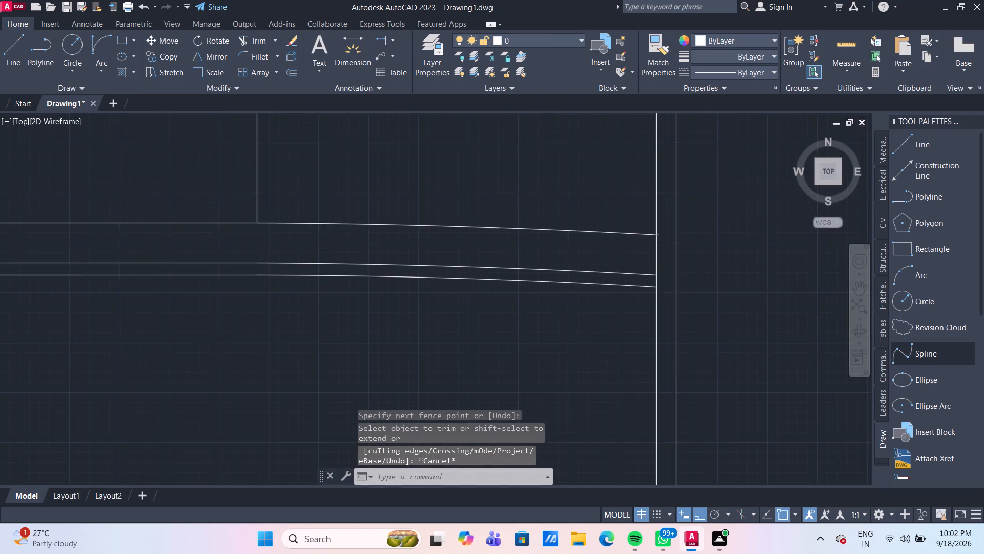
scroll(699, 275, "up", 1)
middle_click_drag(698, 275, 688, 318)
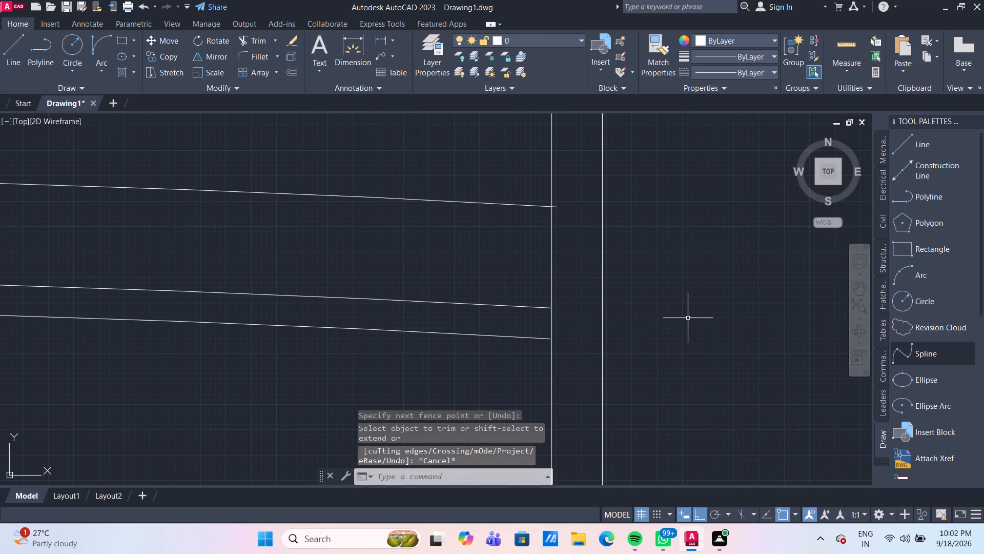
key("e")
key("x")
key("Return")
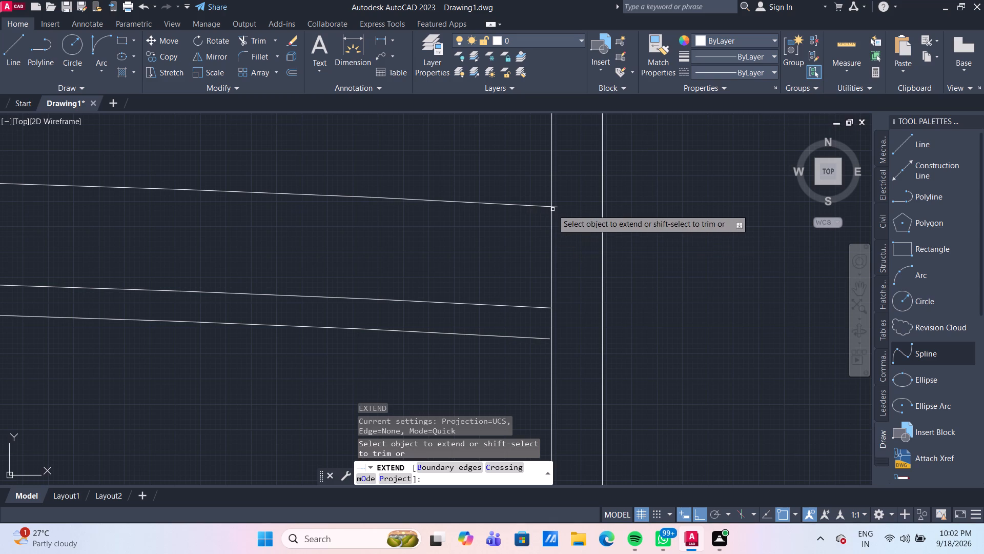
left_click(555, 206)
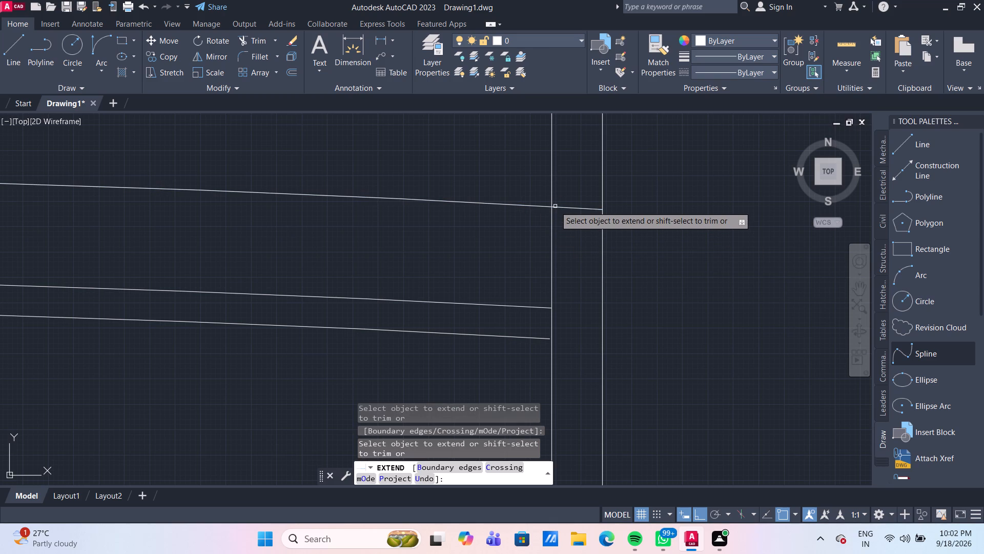
left_click(544, 310)
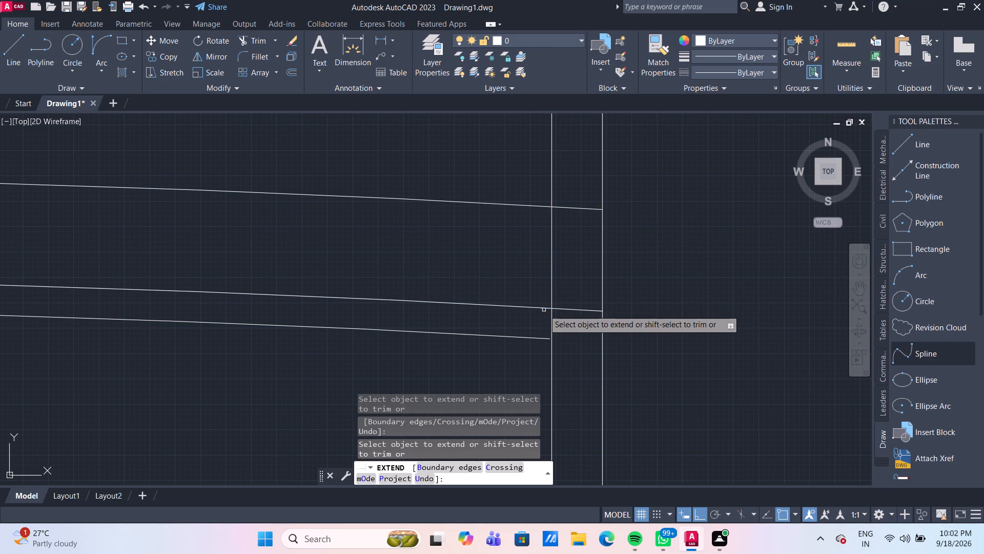
left_click(540, 338)
left_click(540, 339)
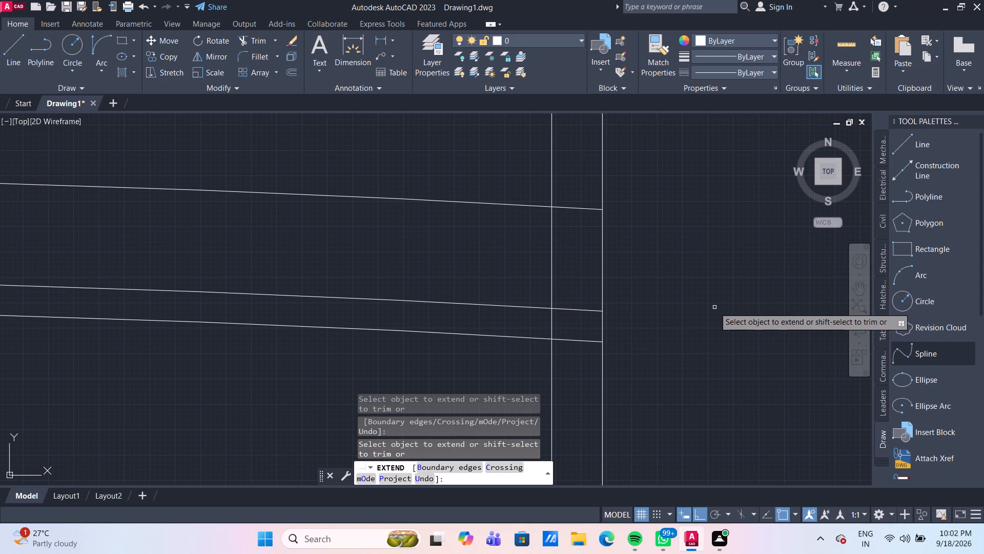
key("Escape")
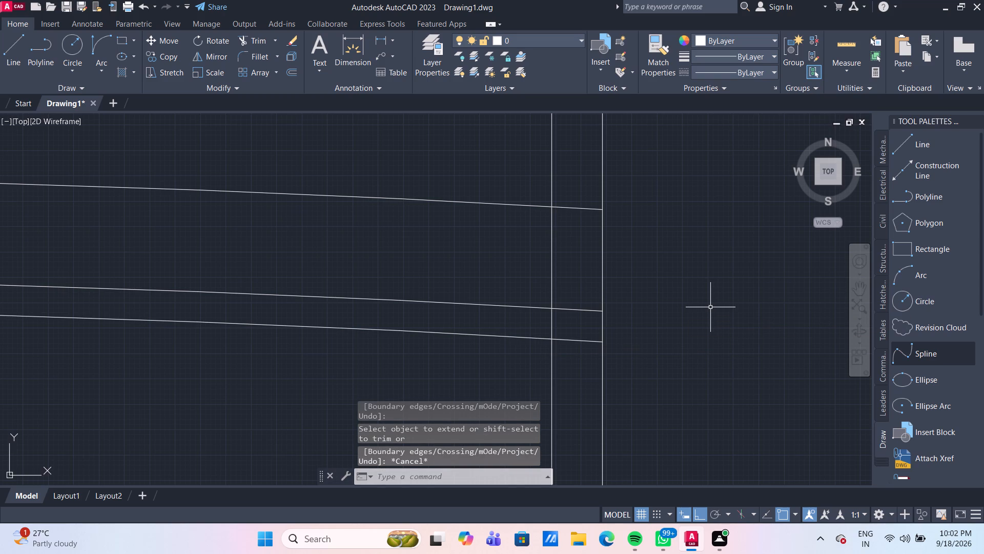
Examine the whole facade elevation and its mid-height arched band.
scroll(694, 288, "down", 4)
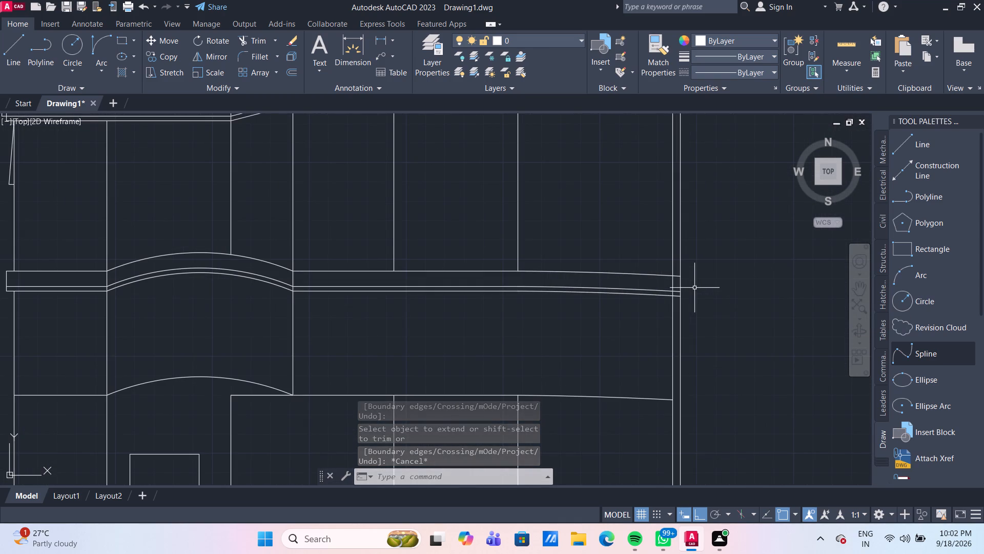
scroll(708, 295, "up", 1)
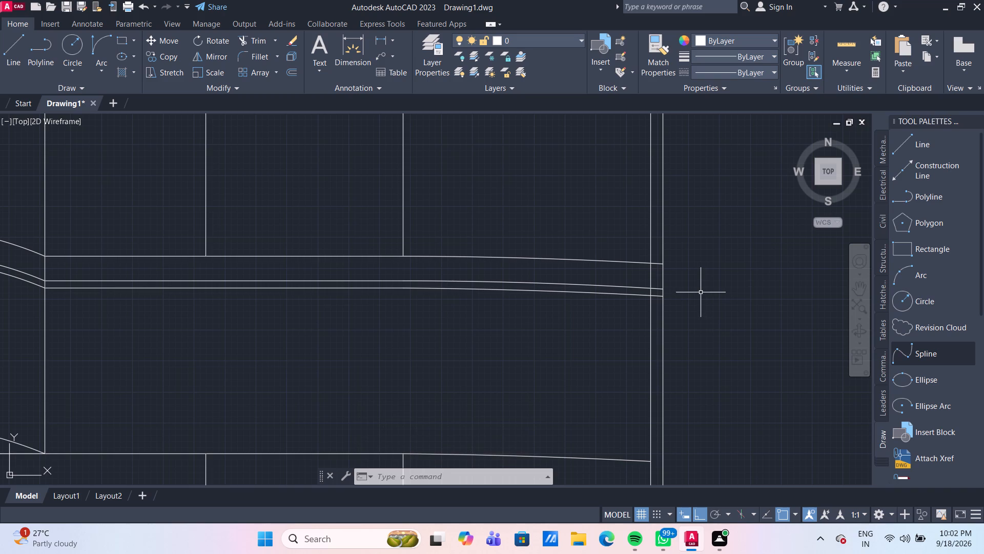
scroll(699, 280, "down", 3)
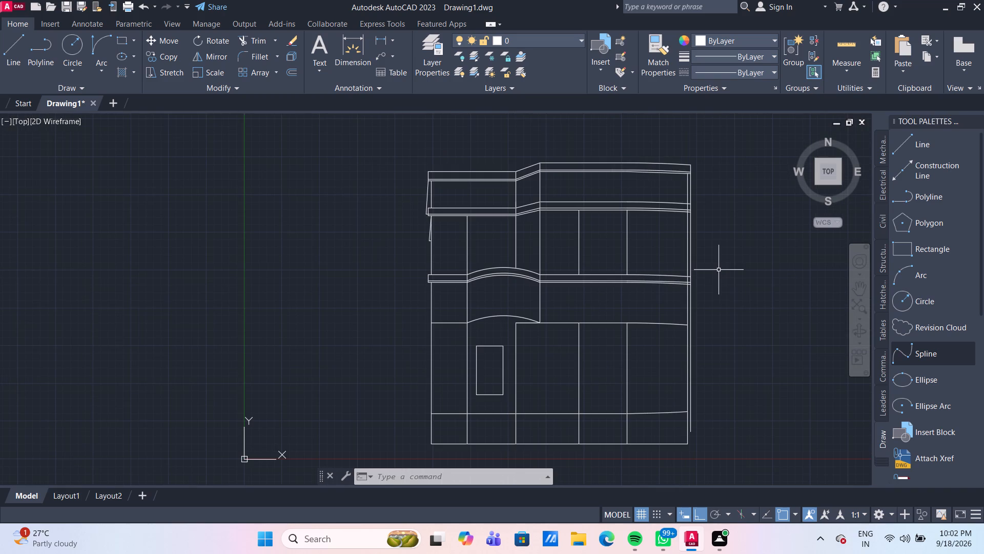
middle_click_drag(719, 270, 598, 272)
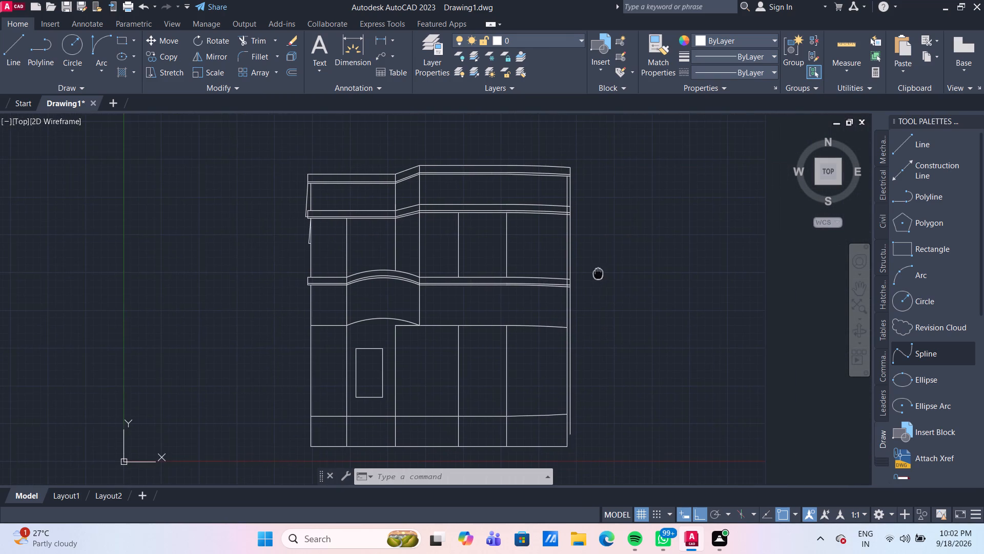
middle_click_drag(598, 272, 581, 266)
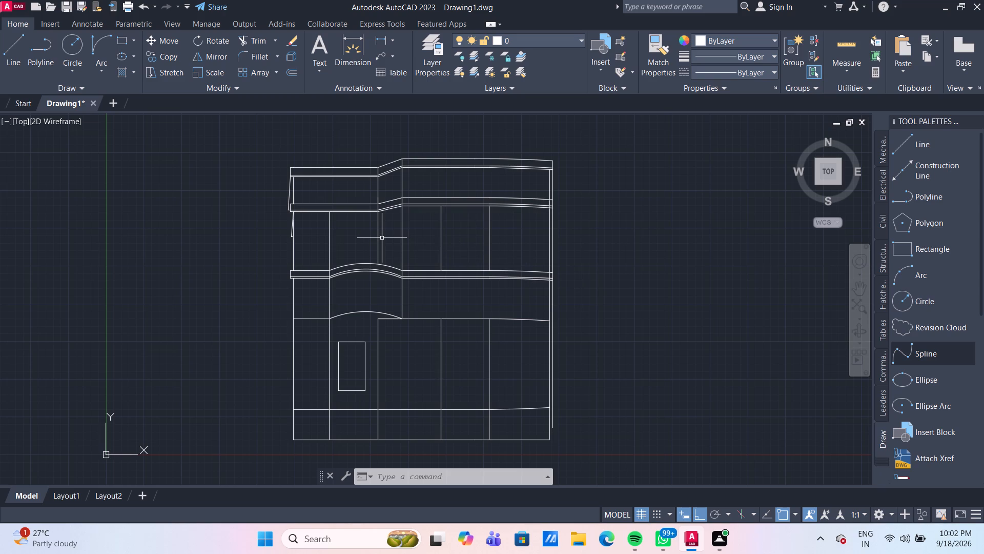
scroll(320, 247, "up", 3)
middle_click(376, 259)
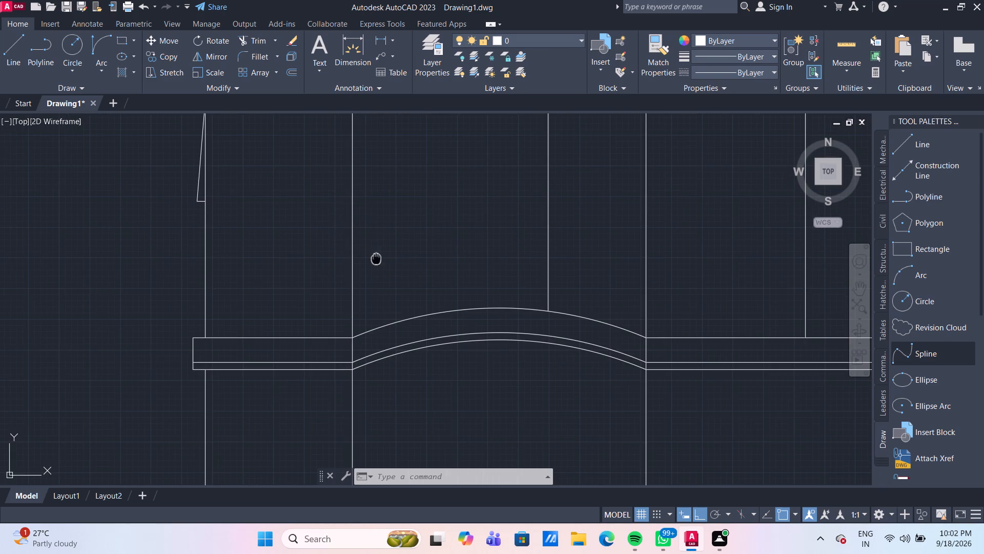
scroll(376, 259, "down", 3)
middle_click_drag(359, 260, 438, 246)
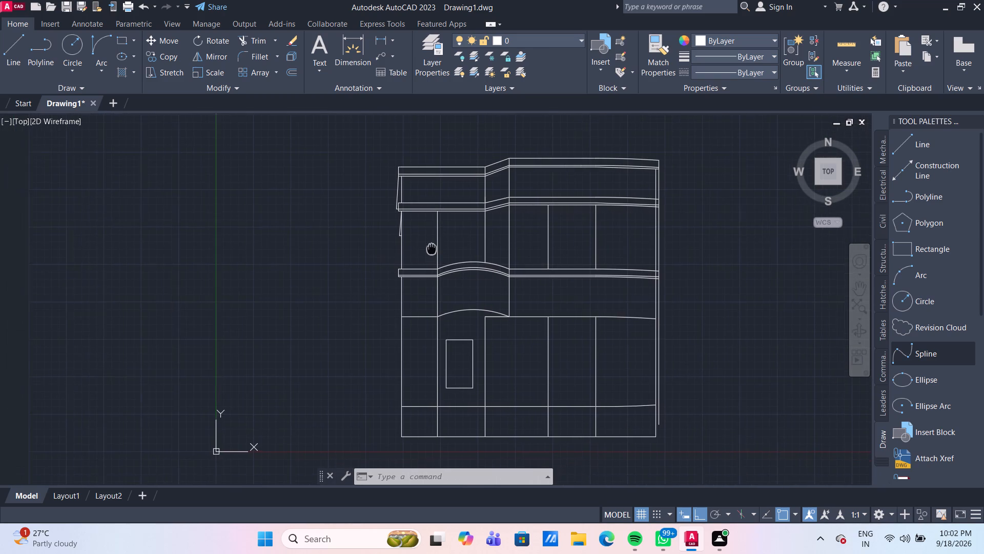
middle_click_drag(438, 246, 439, 246)
Offset the facade's leftmost vertical line between the arched band and the band above it 20 units to the right.
scroll(438, 233, "up", 3)
middle_click_drag(438, 233, 481, 288)
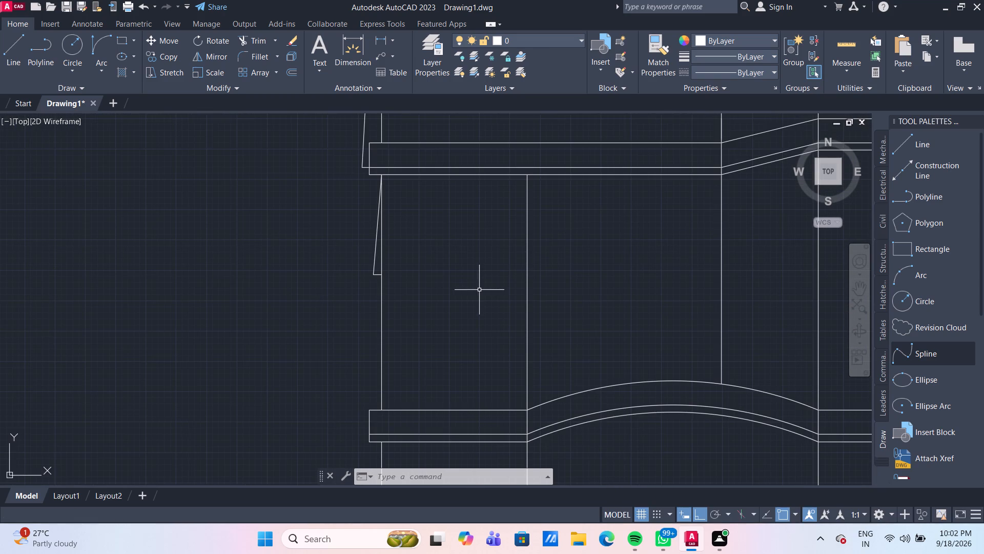
middle_click_drag(479, 290, 469, 265)
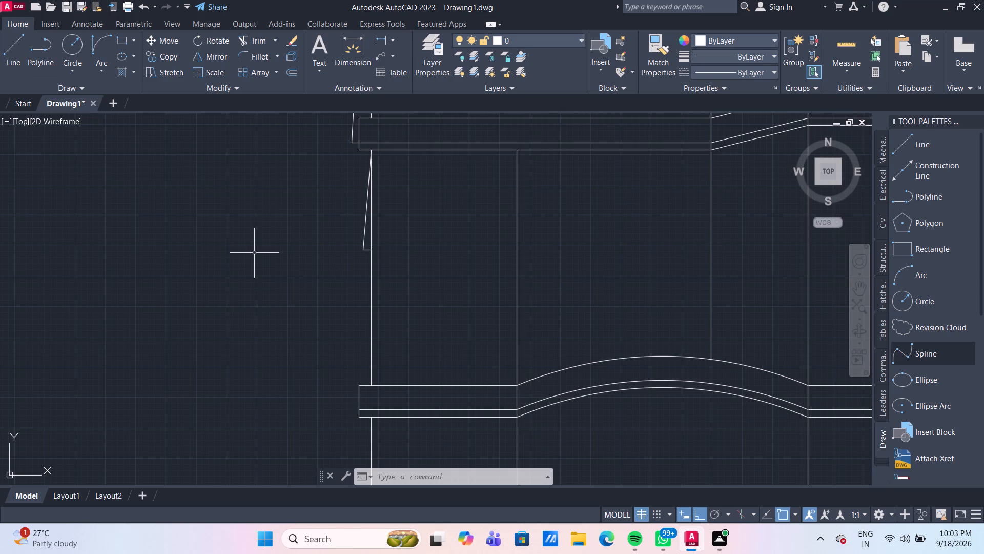
key("o")
key("Return")
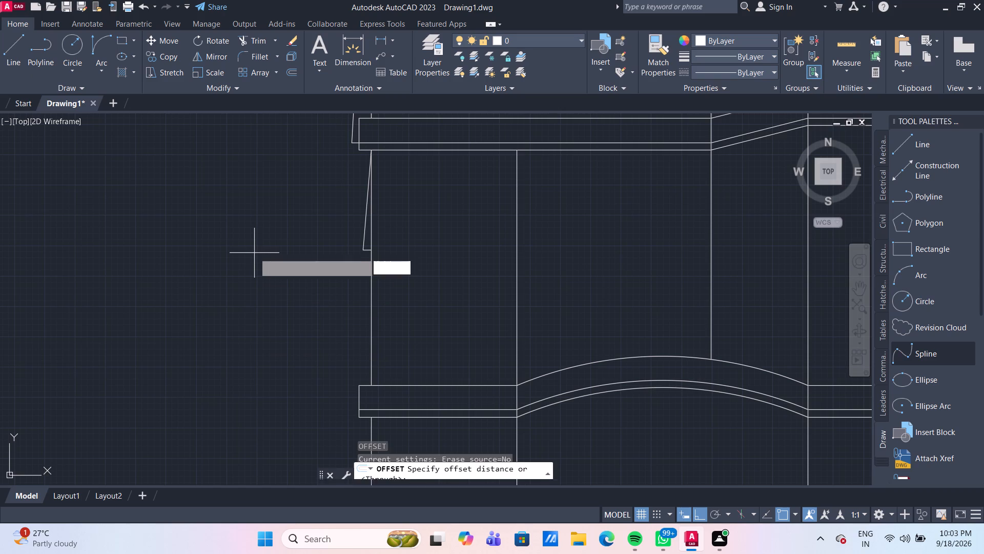
key("Return")
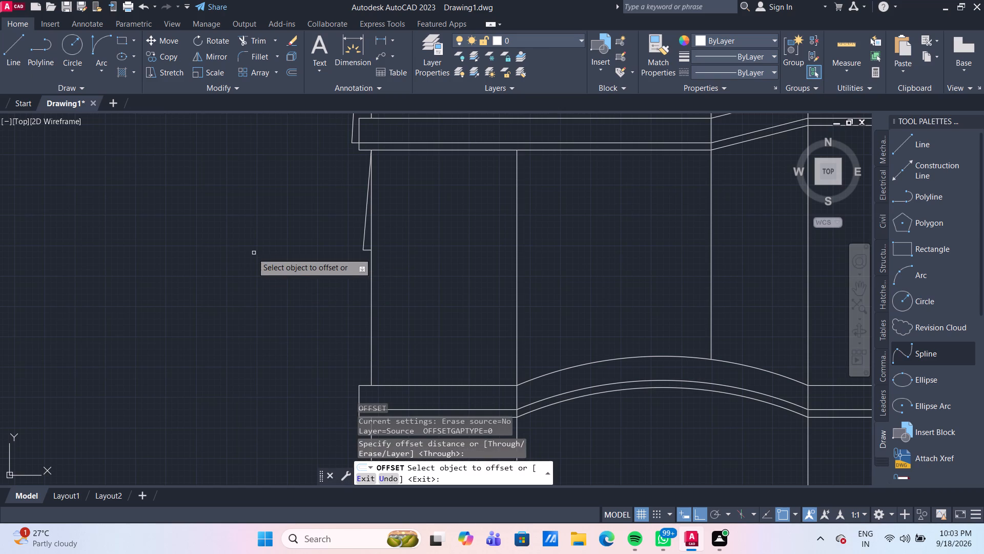
left_click(372, 288)
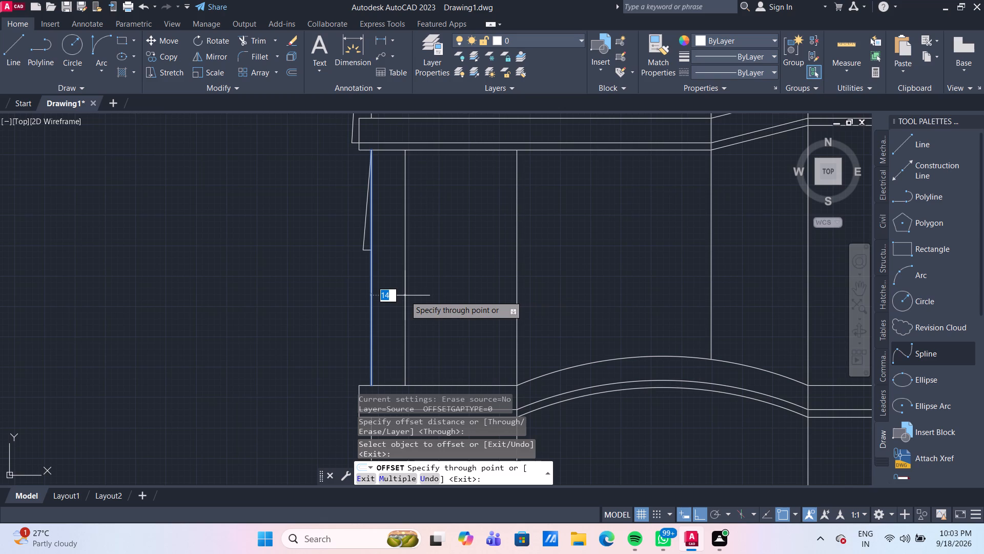
type("20")
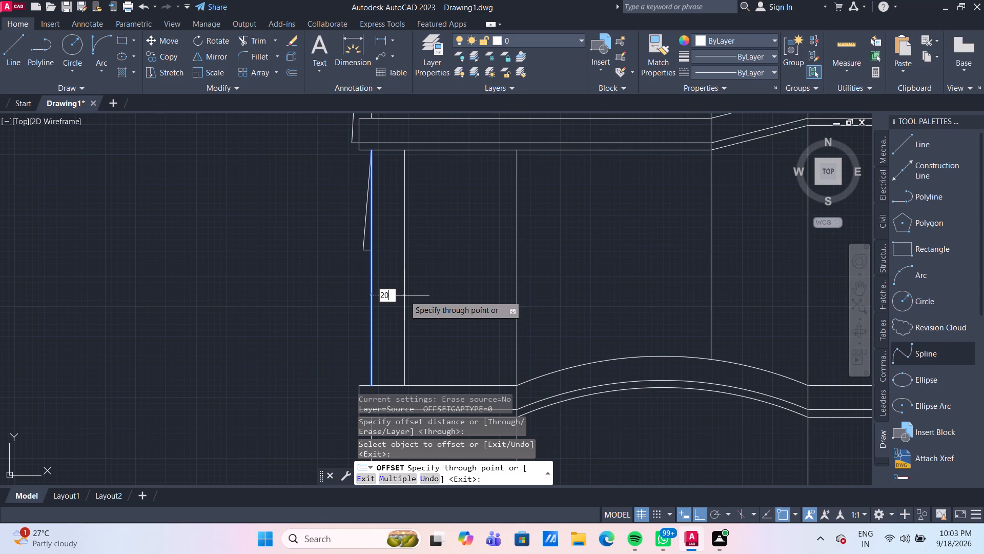
key("Return")
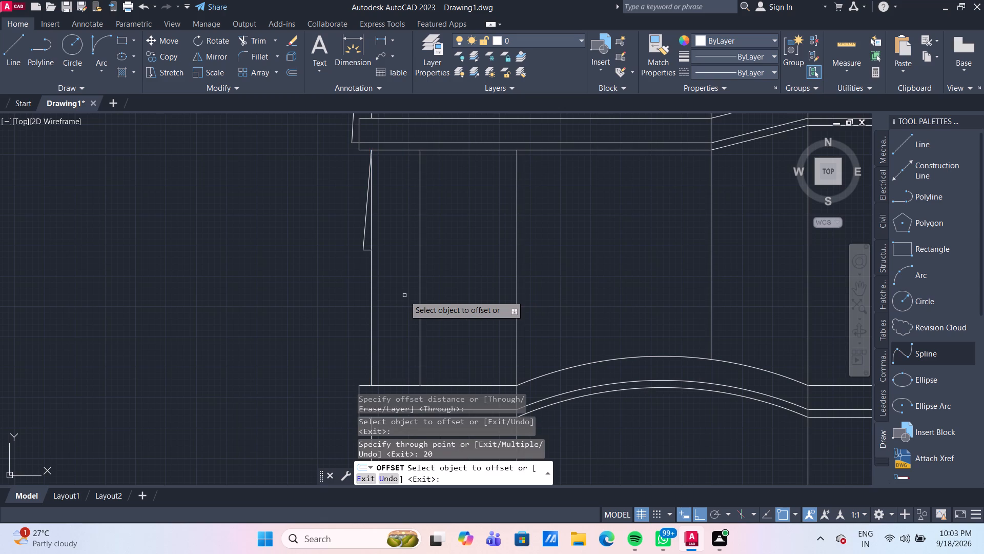
scroll(404, 295, "down", 3)
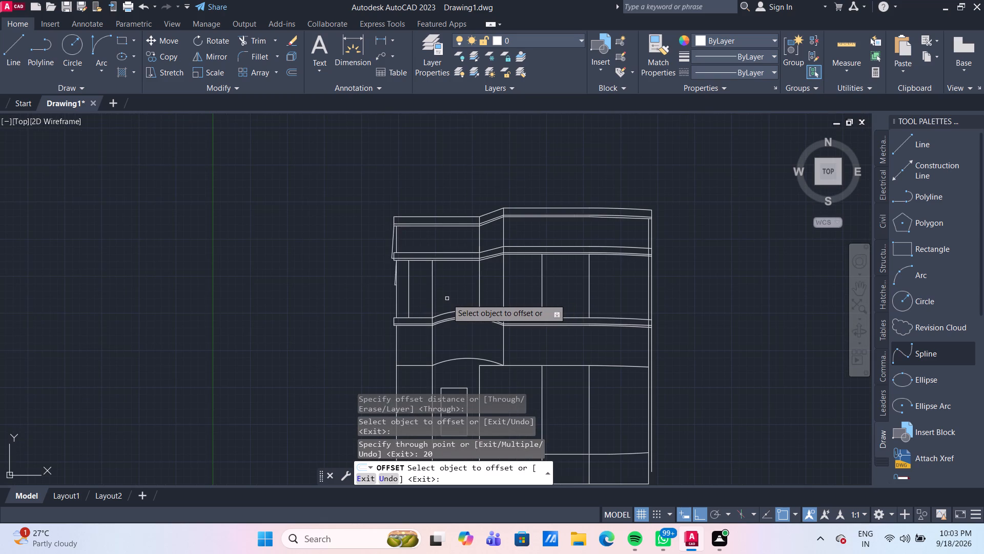
scroll(441, 297, "up", 2)
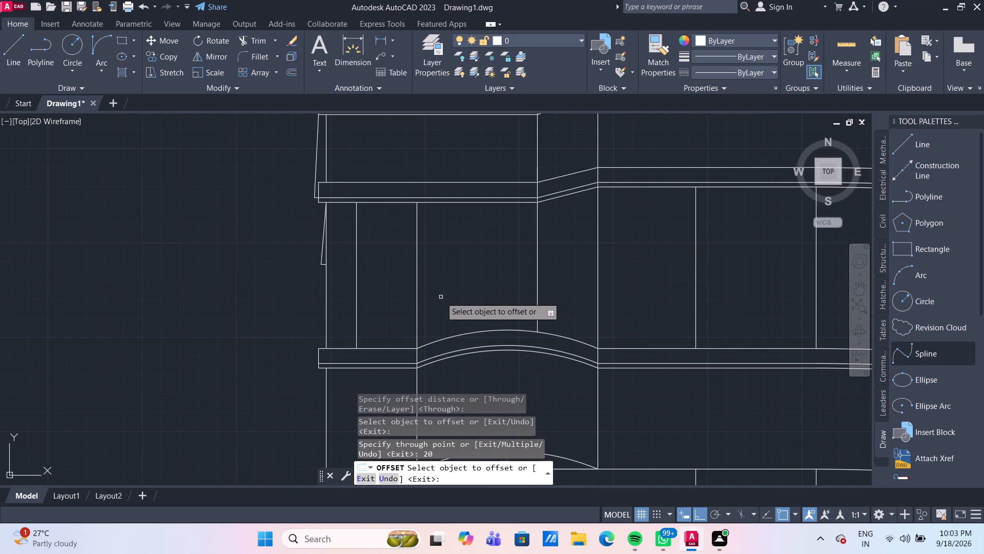
scroll(380, 278, "up", 1)
middle_click_drag(380, 278, 372, 247)
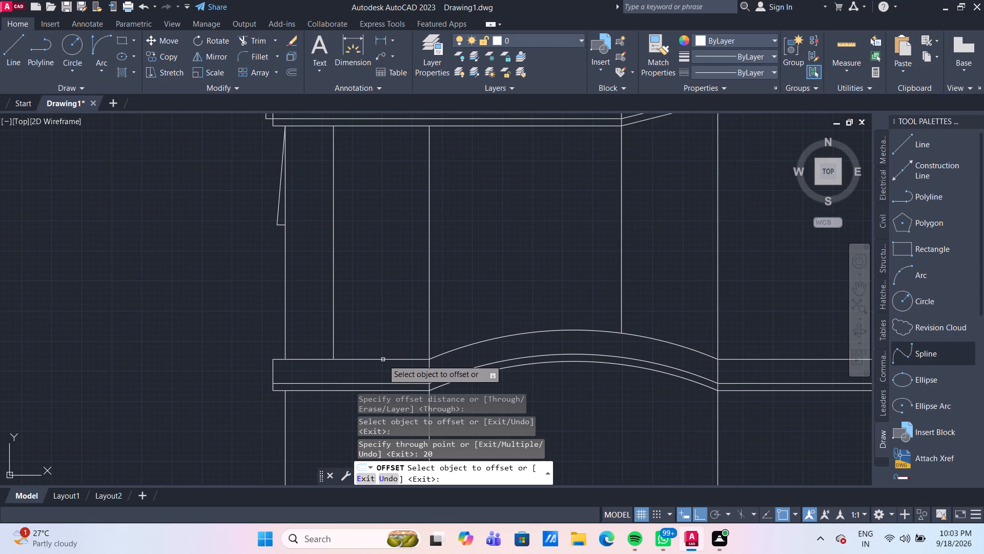
key("Escape")
Measure the wall bays above the arched band with the quick measuring tool.
scroll(382, 311, "down", 2)
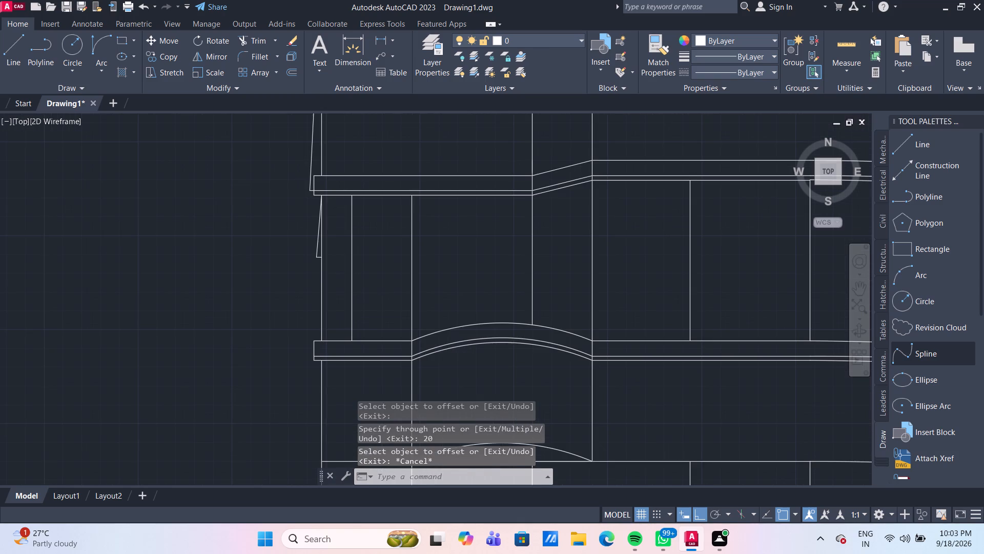
scroll(382, 311, "up", 1)
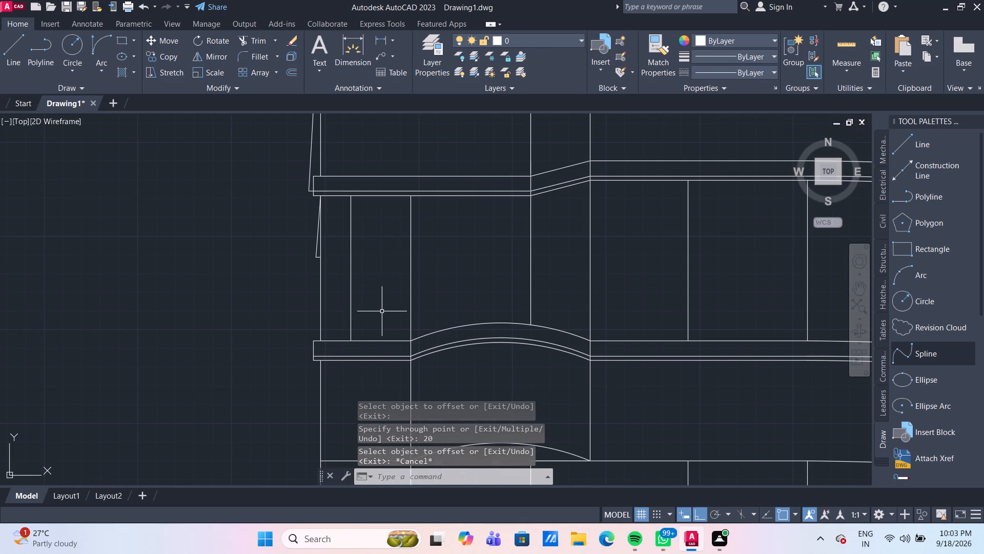
left_click(837, 50)
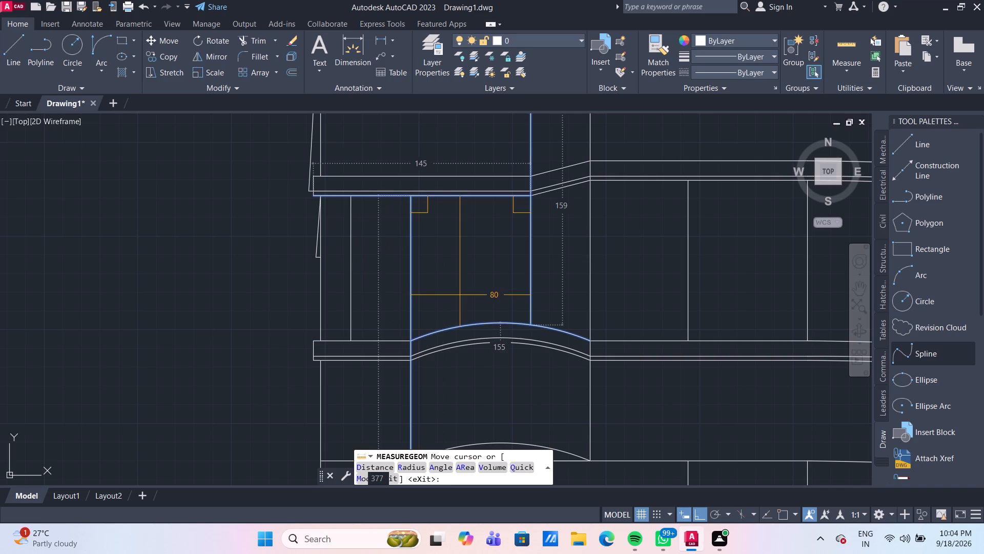
key("Escape")
Offset the top line of the arched band's straight left part 33 units upward, and offset that new line another 32 units upward.
key("o")
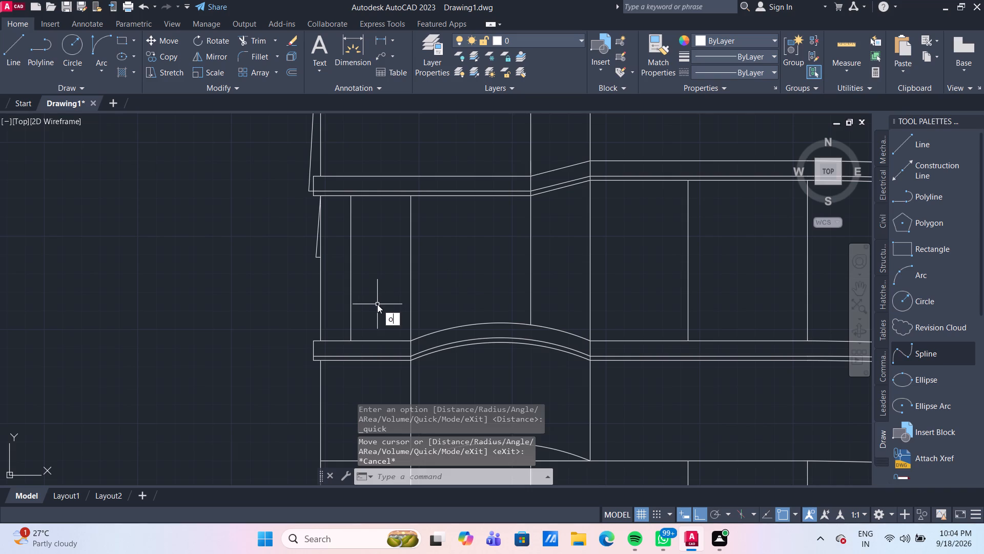
key("Return")
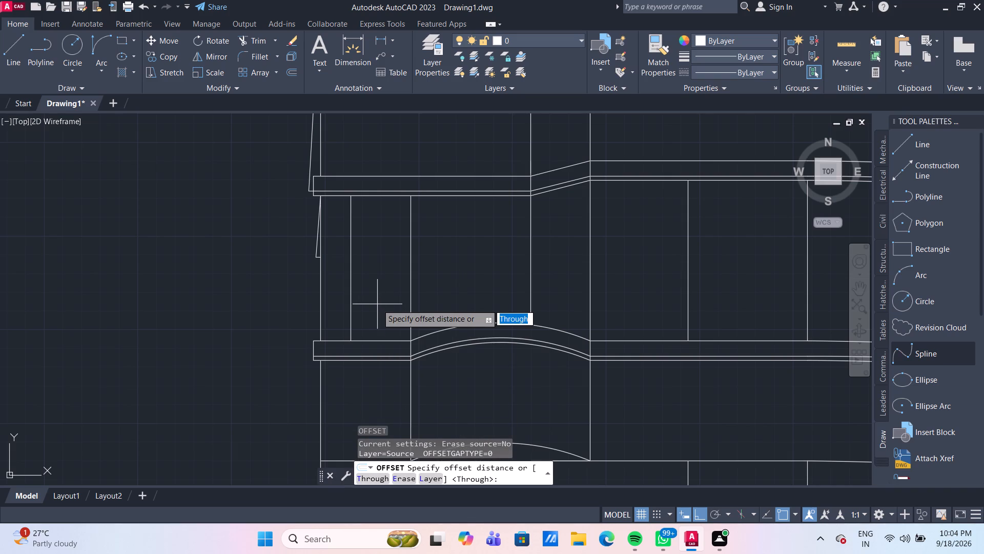
key("Return")
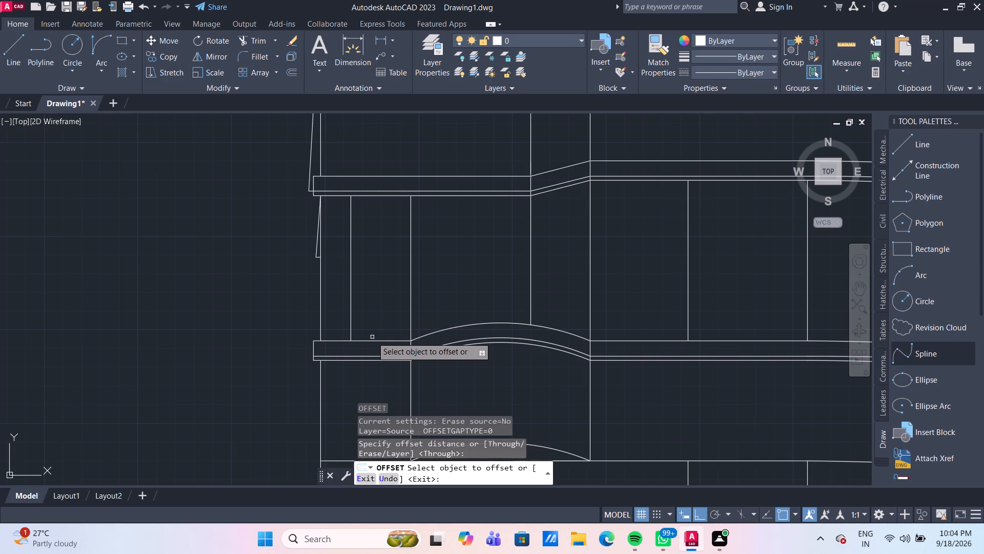
left_click(374, 341)
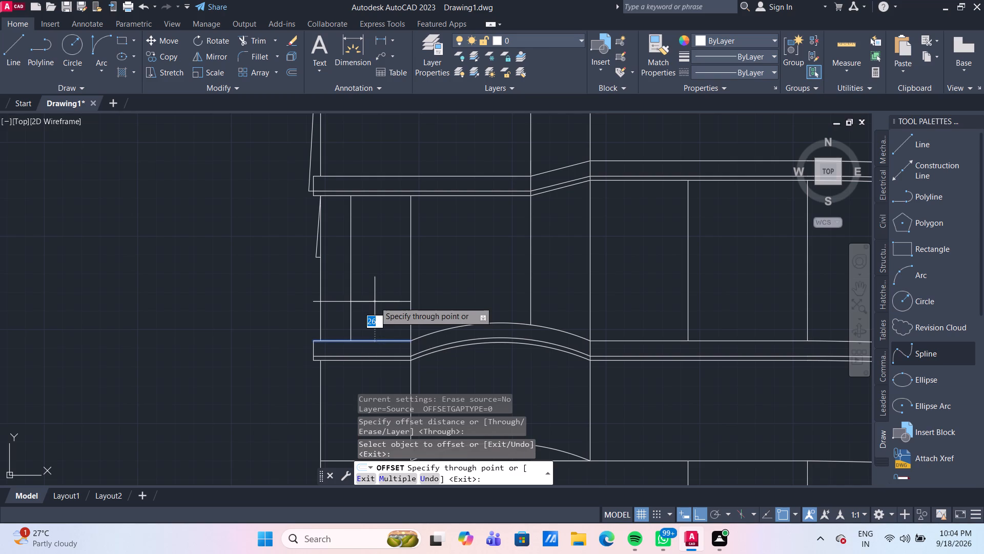
key("3")
key("3")
key("Return")
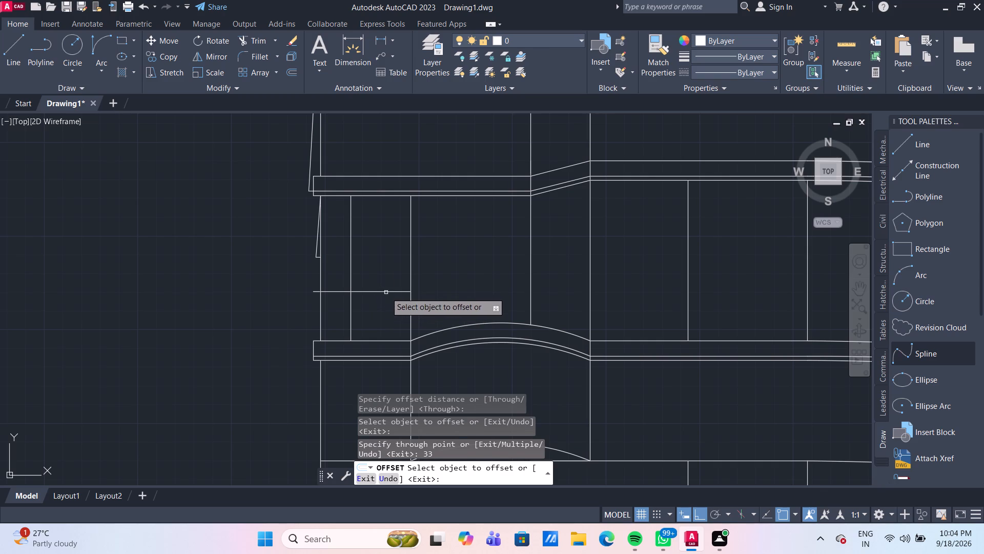
left_click_drag(386, 292, 391, 280)
type("32")
key("Return")
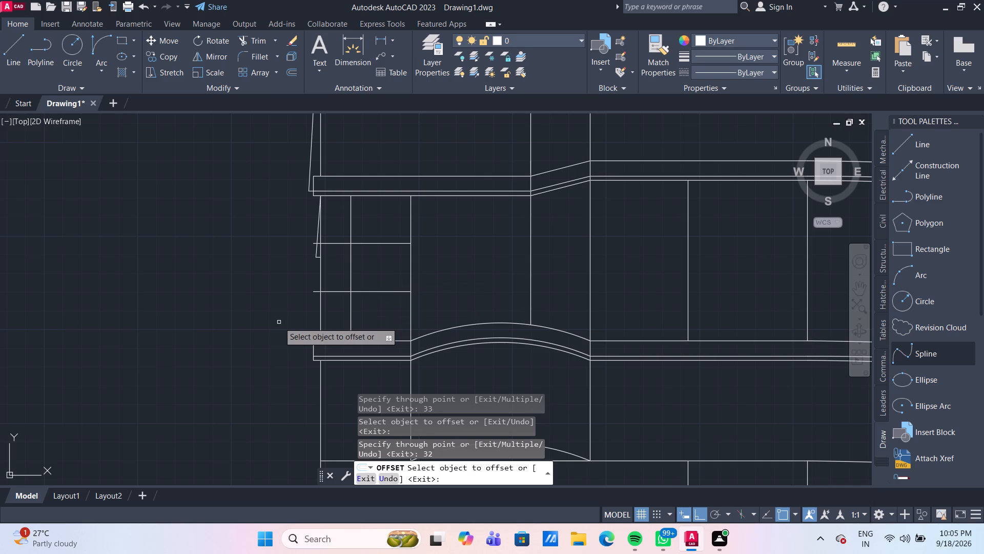
scroll(373, 258, "up", 1)
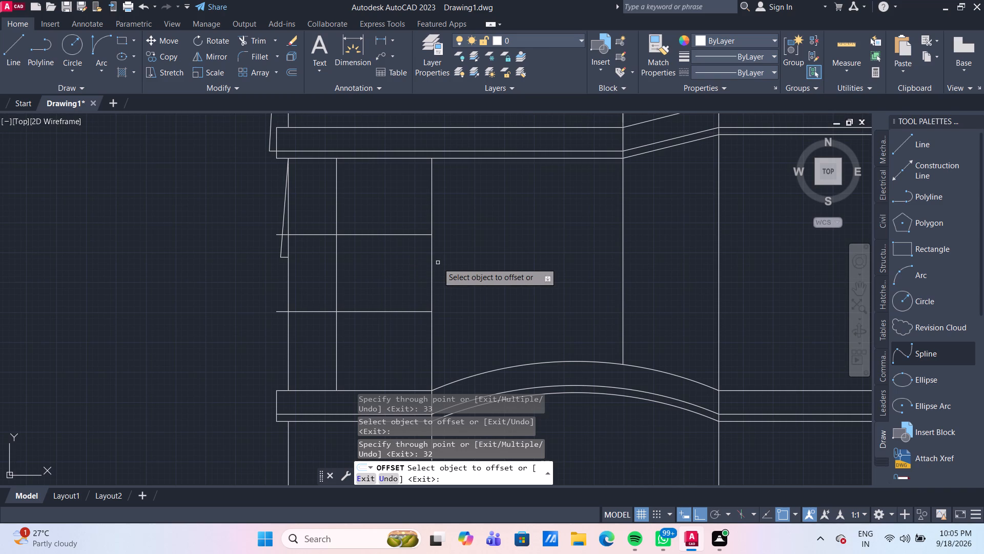
scroll(460, 265, "down", 1)
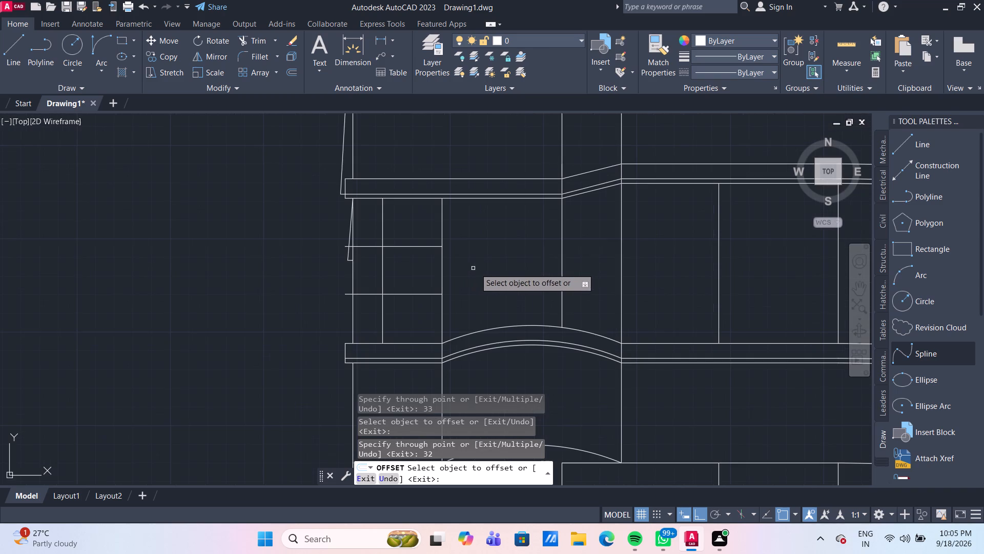
key("Escape")
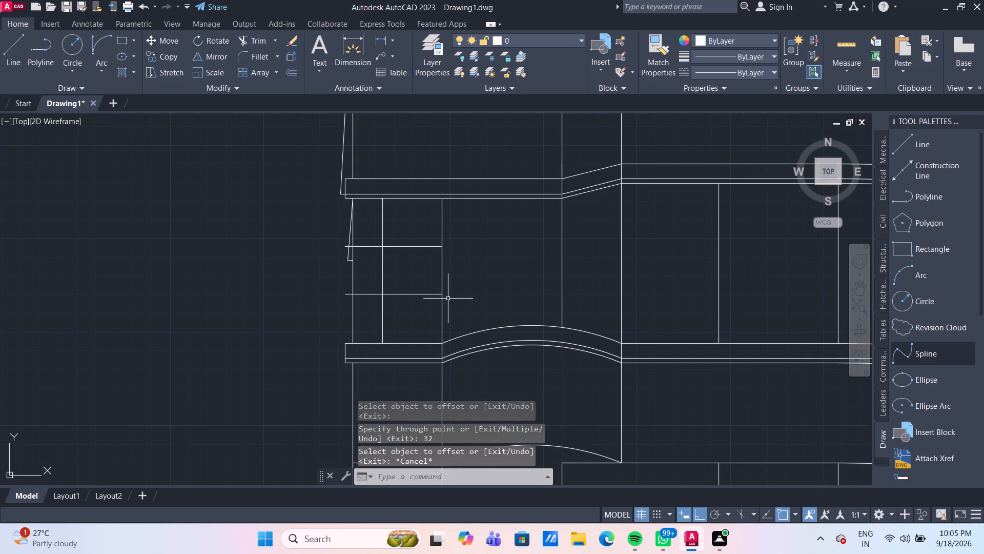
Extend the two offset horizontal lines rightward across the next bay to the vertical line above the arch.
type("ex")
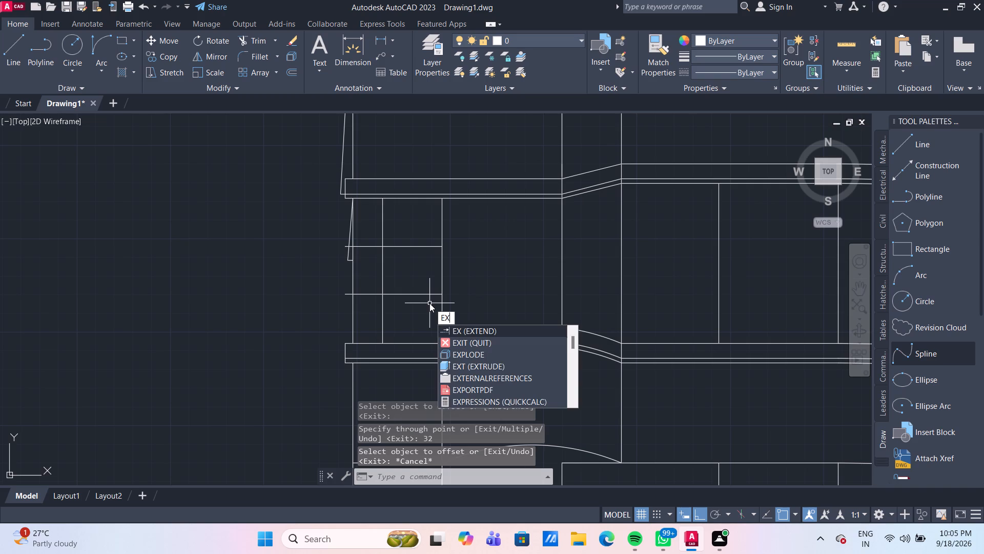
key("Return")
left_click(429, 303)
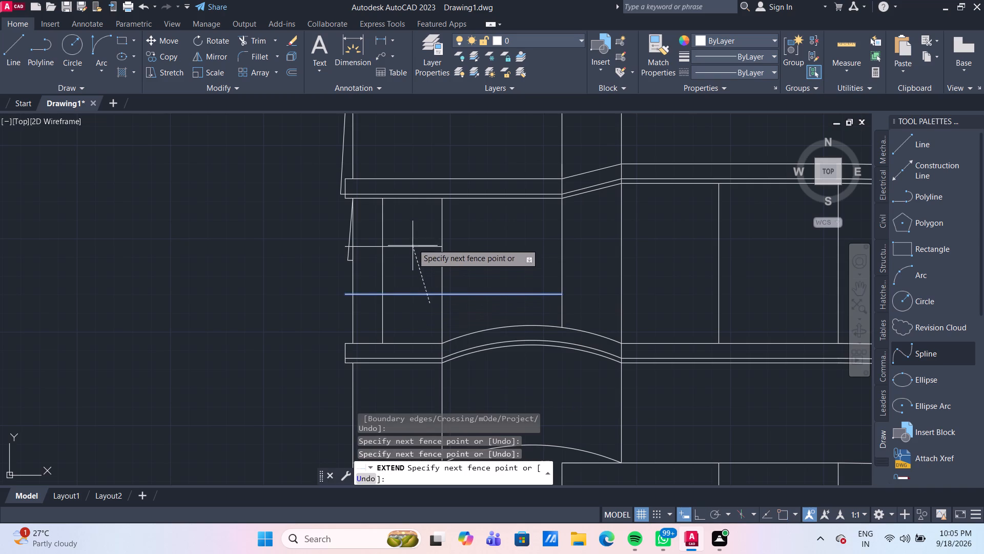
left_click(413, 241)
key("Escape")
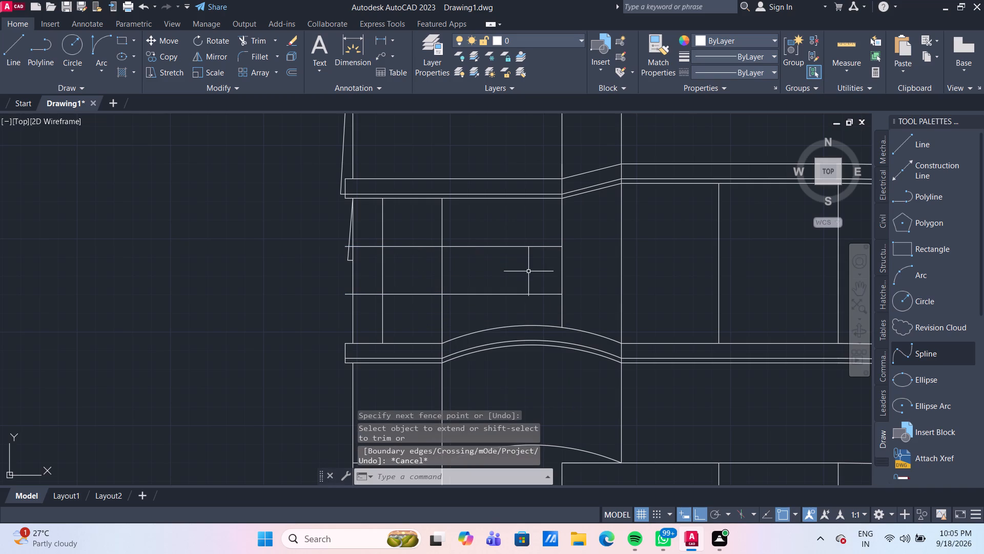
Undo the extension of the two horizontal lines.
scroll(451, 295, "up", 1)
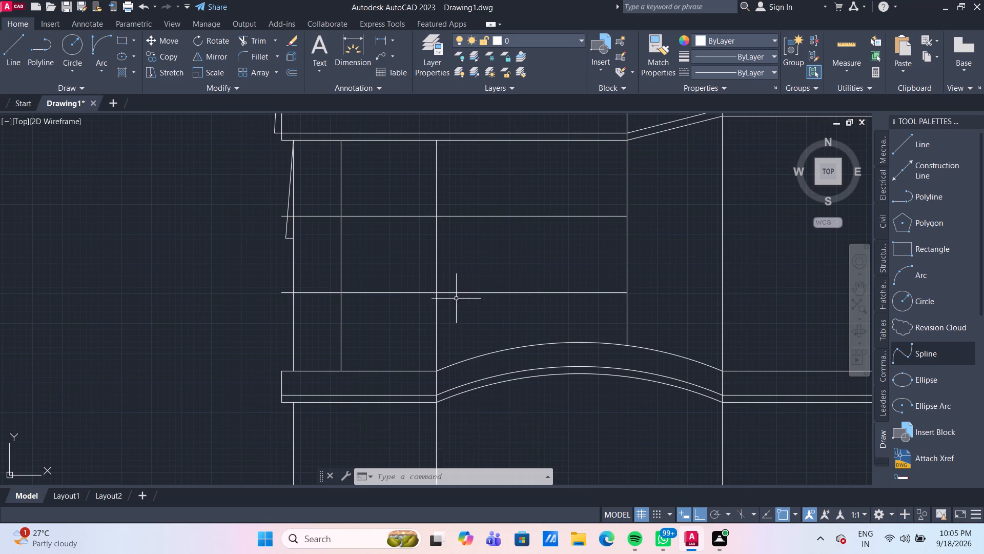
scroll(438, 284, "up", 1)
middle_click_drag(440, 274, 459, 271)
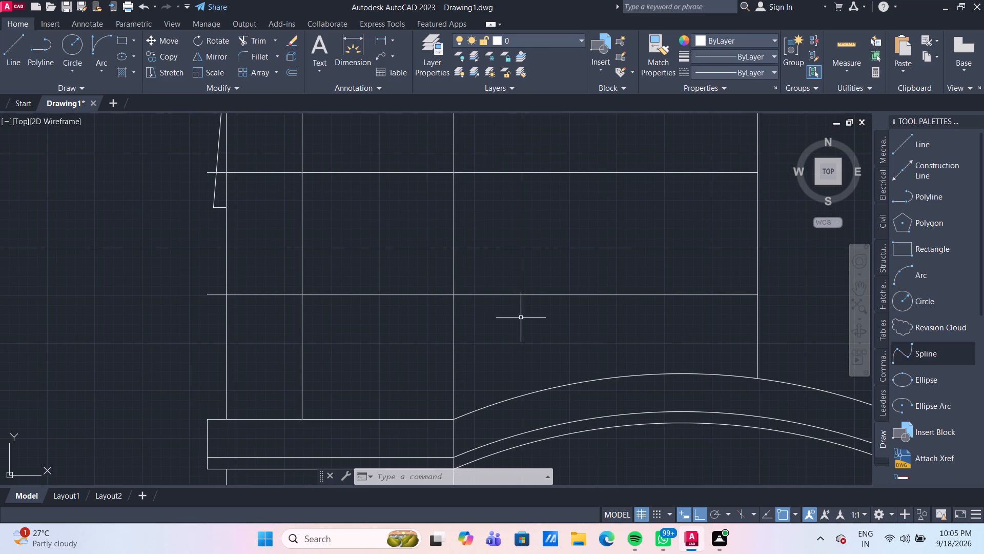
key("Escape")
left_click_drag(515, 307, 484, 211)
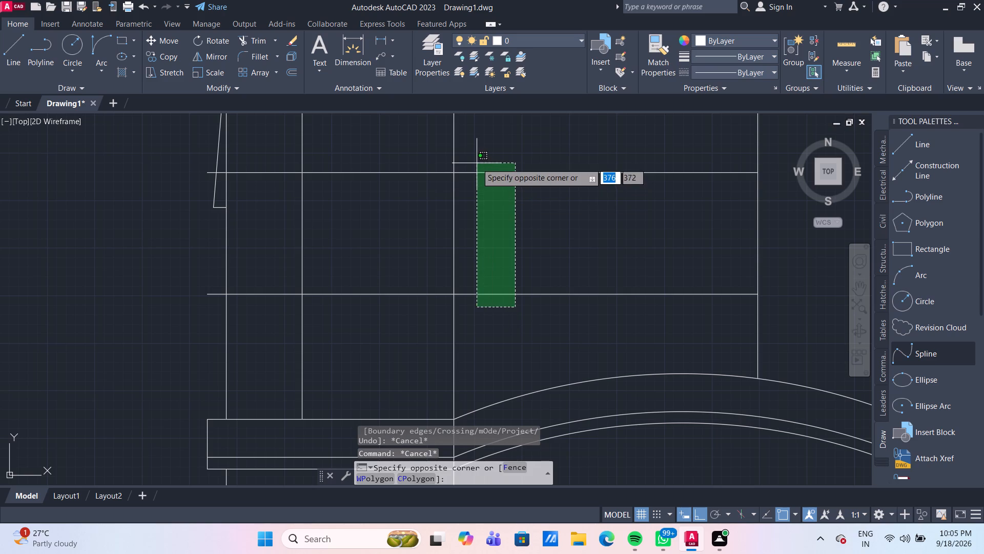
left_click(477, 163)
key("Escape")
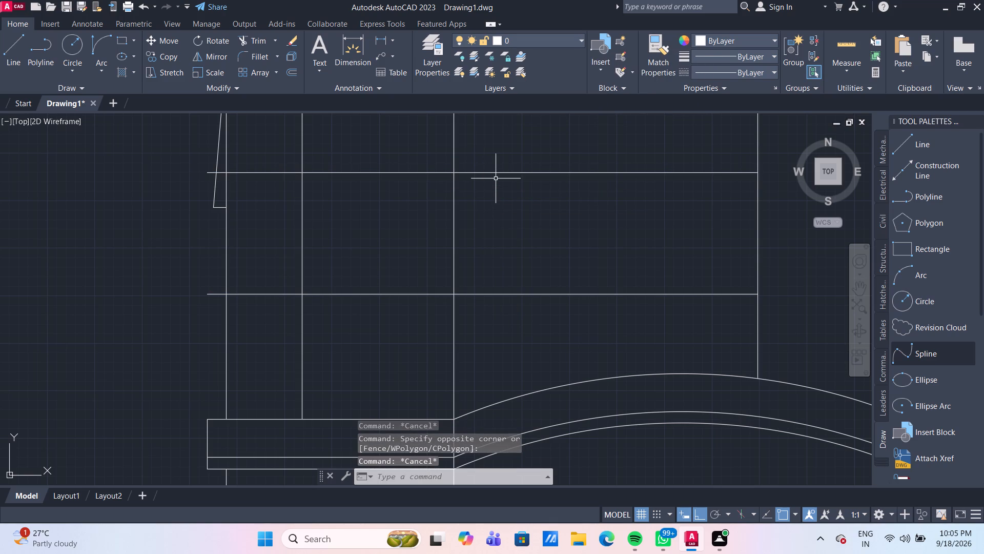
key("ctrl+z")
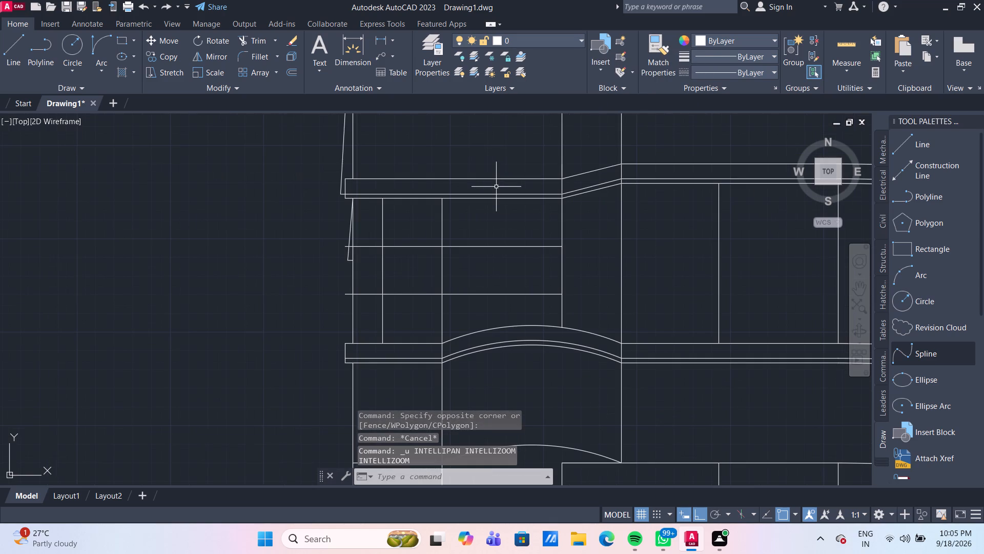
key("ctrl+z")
Draw a line from the upper offset line's right end, 2 units down and about 80 units across to the vertical above the arch.
scroll(485, 261, "up", 2)
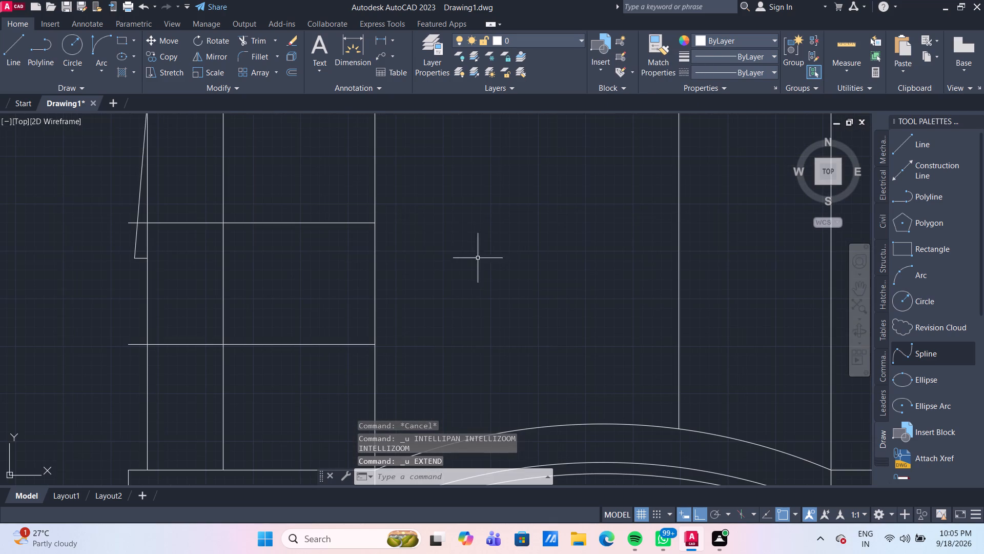
left_click(20, 47)
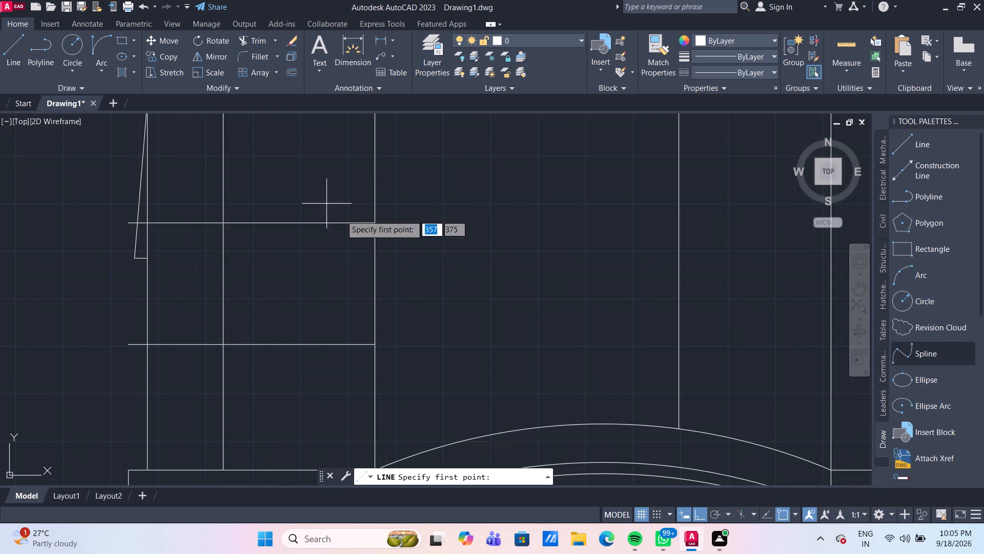
scroll(386, 243, "up", 2)
left_click(355, 195)
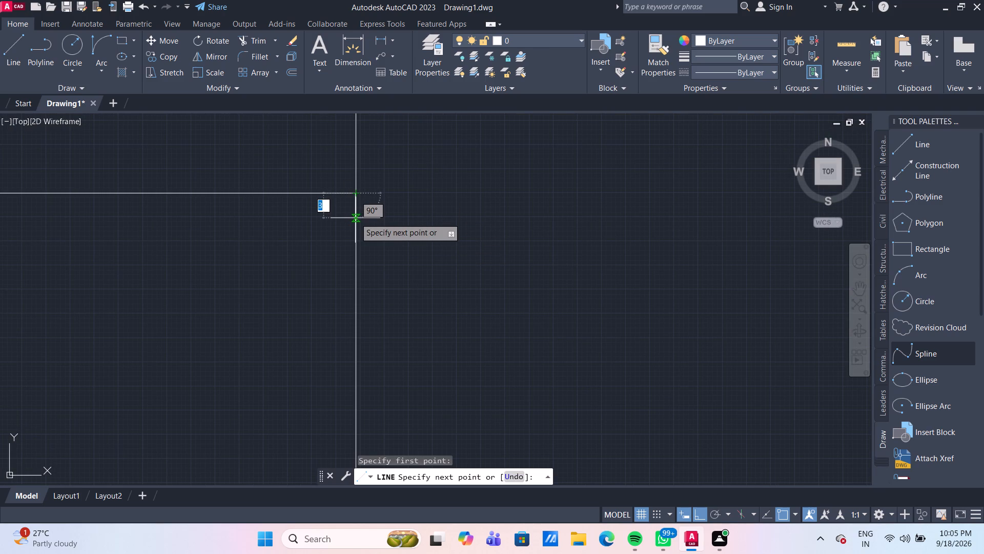
key("3")
key("Return")
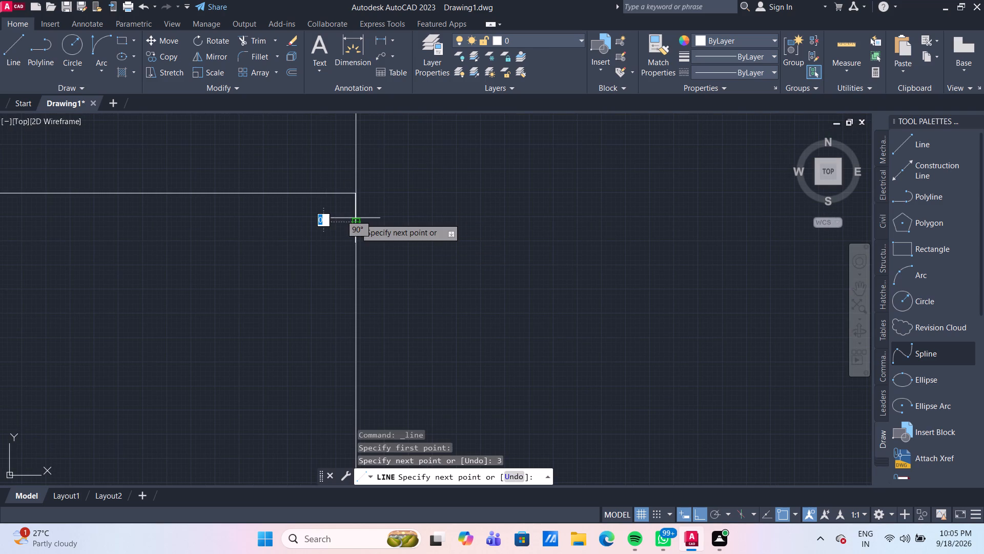
scroll(529, 226, "down", 4)
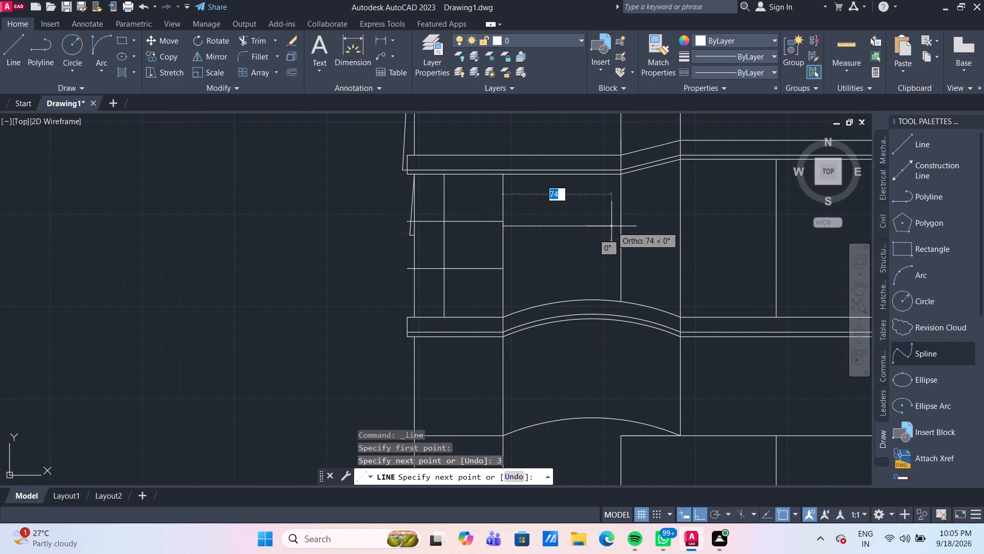
scroll(611, 226, "up", 2)
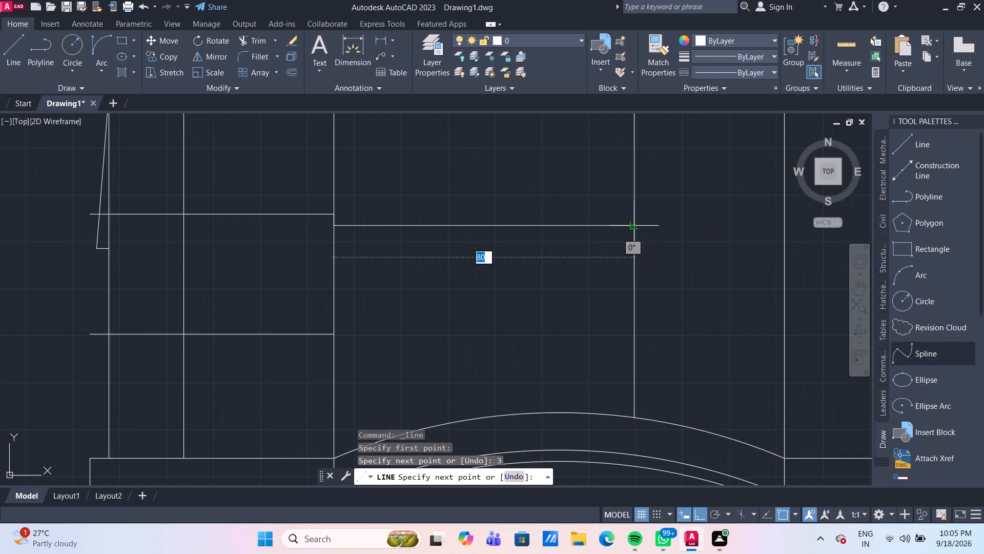
key("ctrl+z")
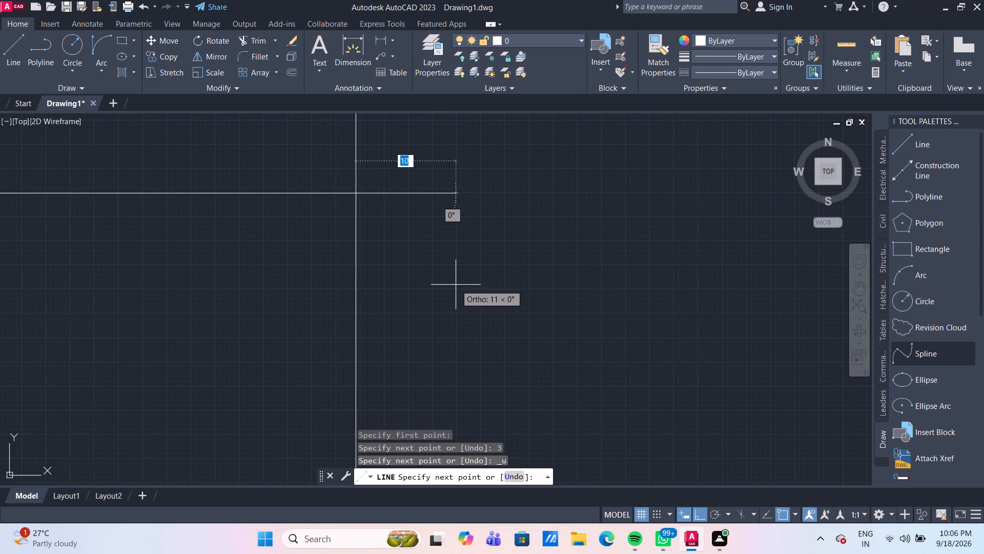
key("2")
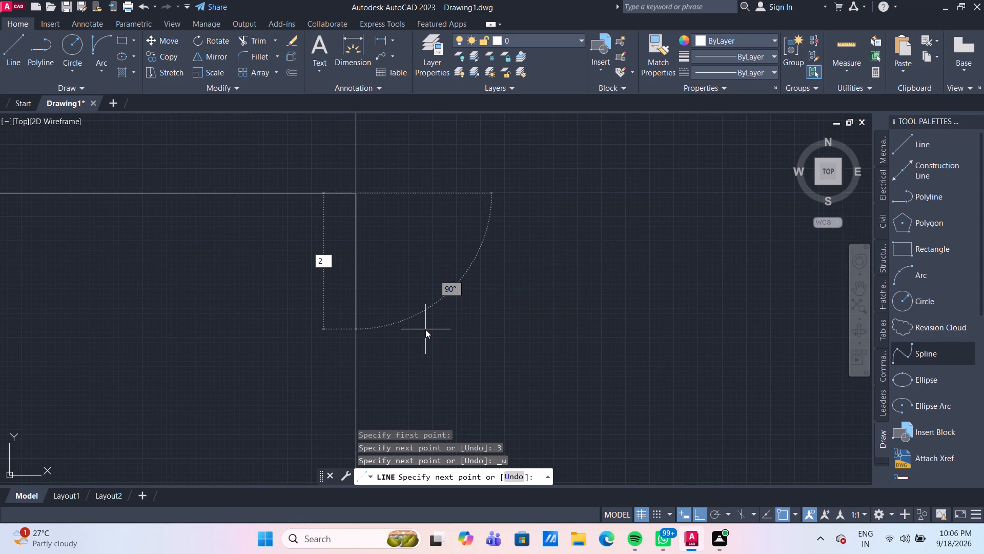
key("Return")
scroll(563, 301, "down", 4)
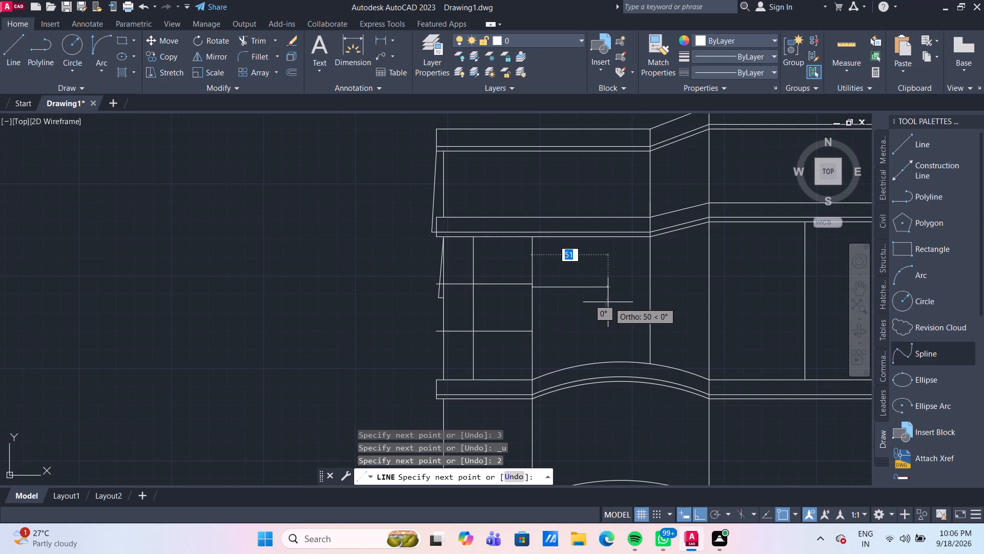
scroll(624, 303, "up", 2)
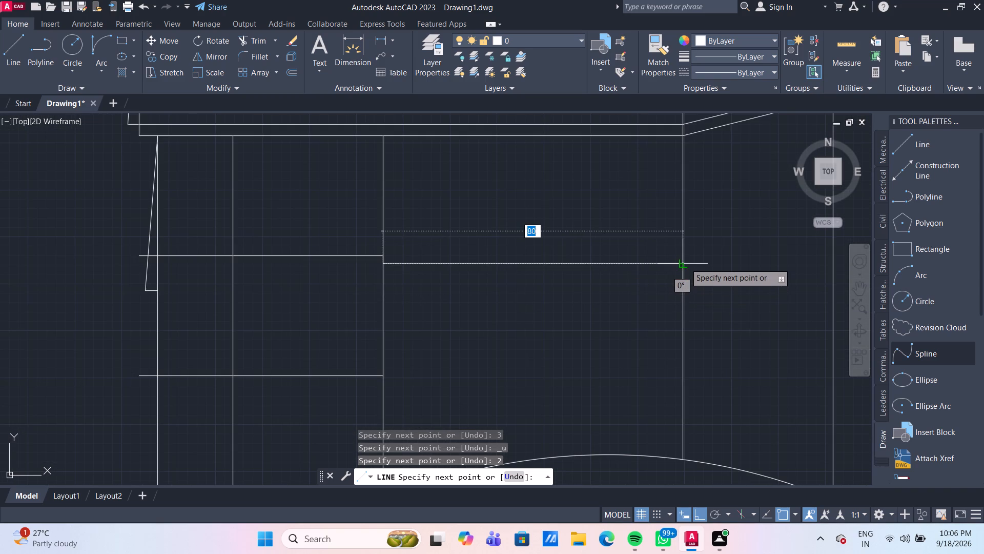
left_click(685, 263)
key("Escape")
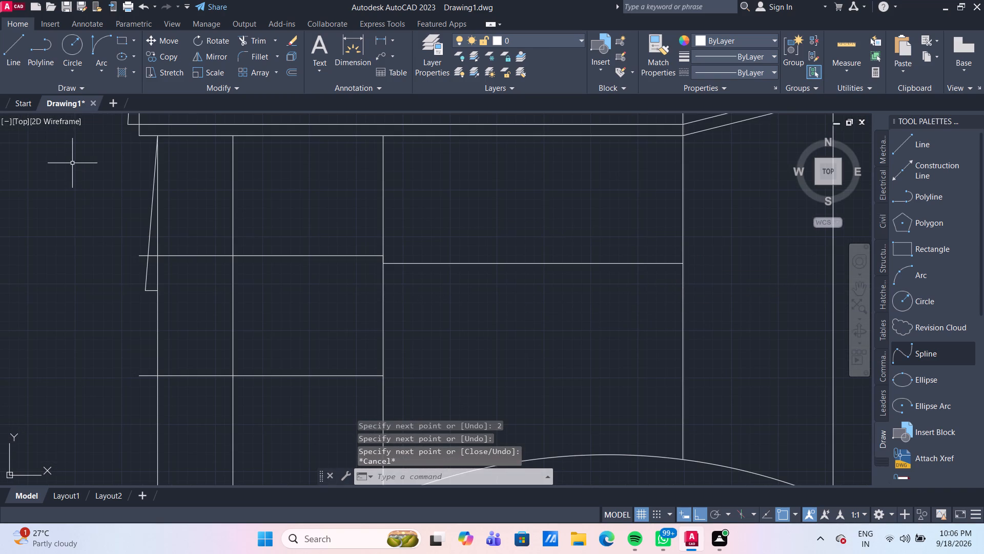
Draw a line from the lower offset line's right end, 2 units down and about 80 units across to the same vertical.
left_click(14, 51)
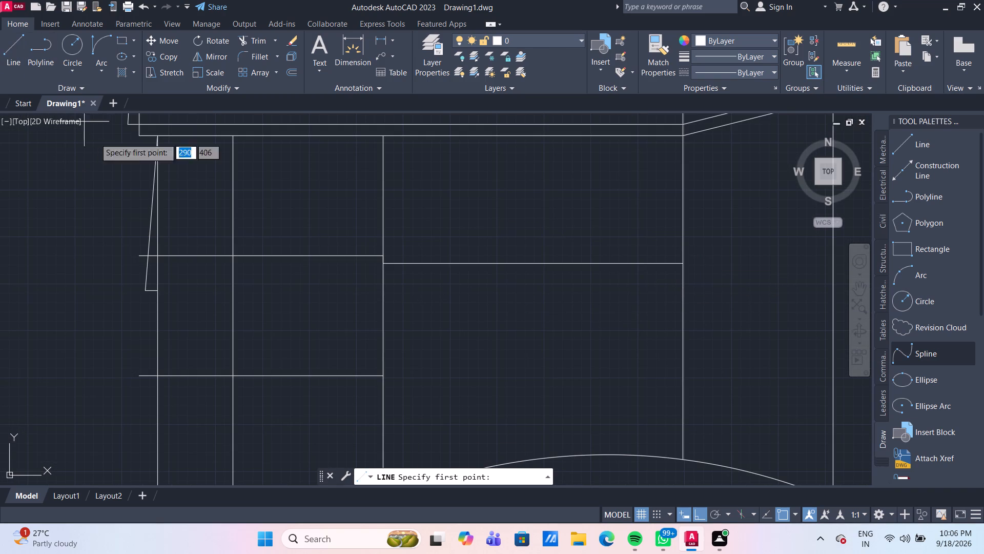
scroll(296, 325, "up", 1)
middle_click_drag(364, 332, 342, 289)
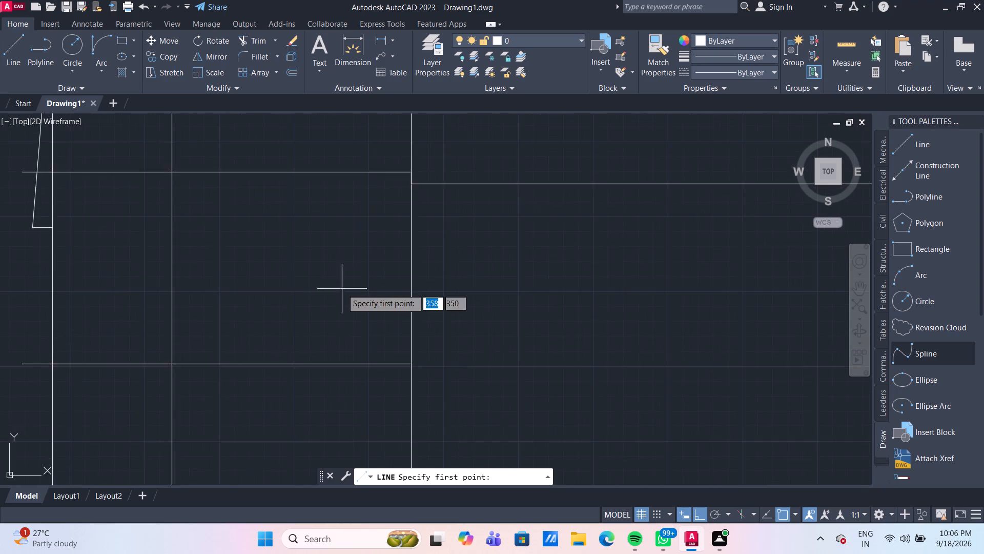
scroll(342, 289, "down", 2)
scroll(393, 327, "up", 1)
middle_click_drag(389, 318, 382, 302)
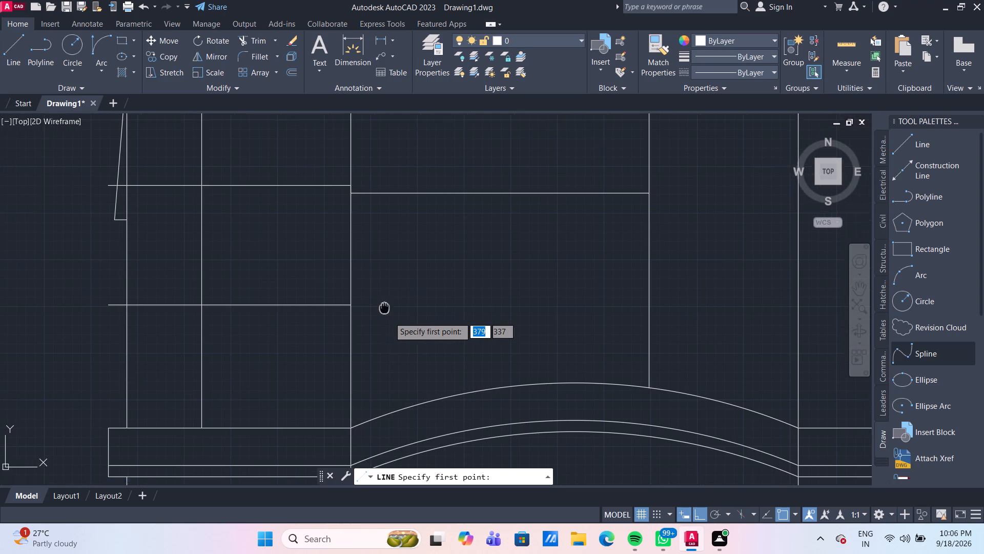
middle_click_drag(382, 302, 377, 284)
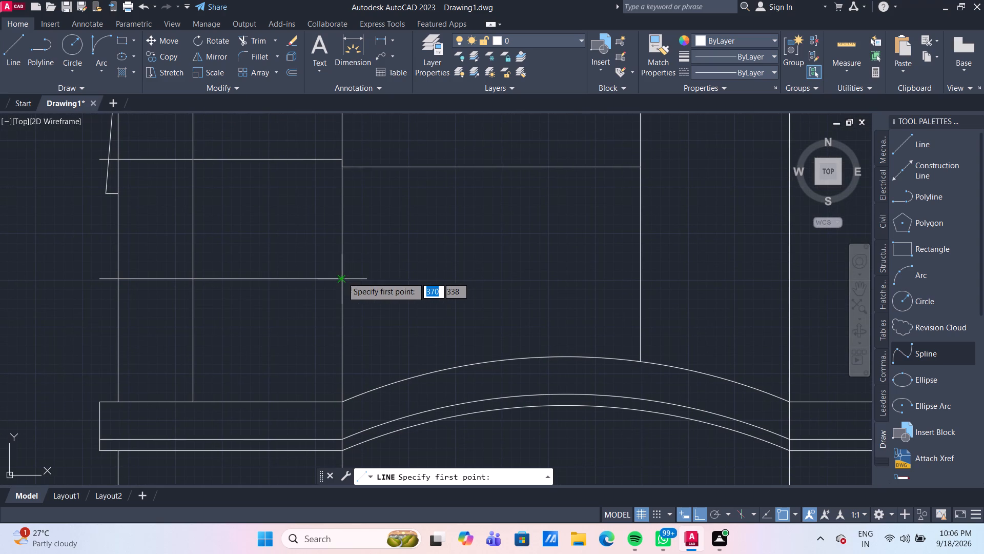
left_click(342, 277)
key("2")
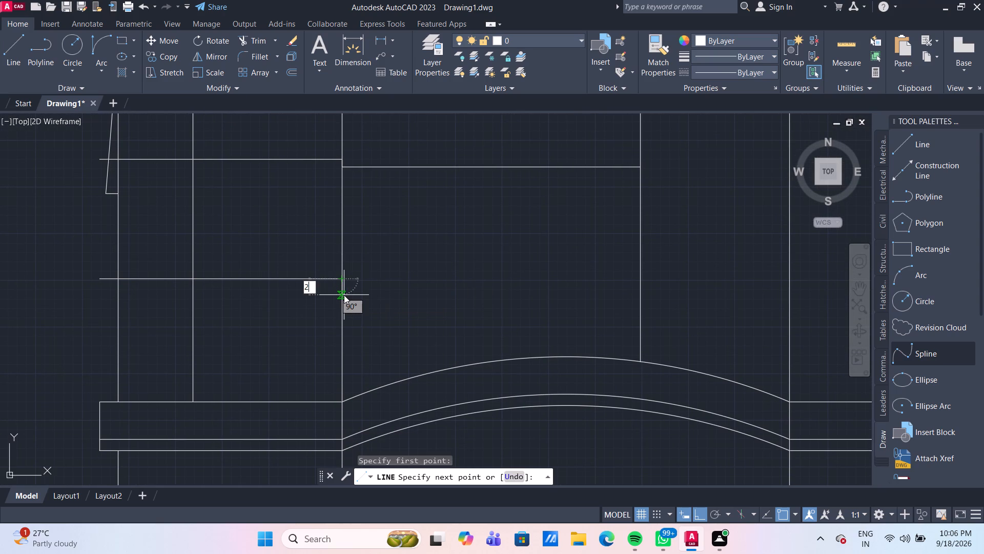
key("Return")
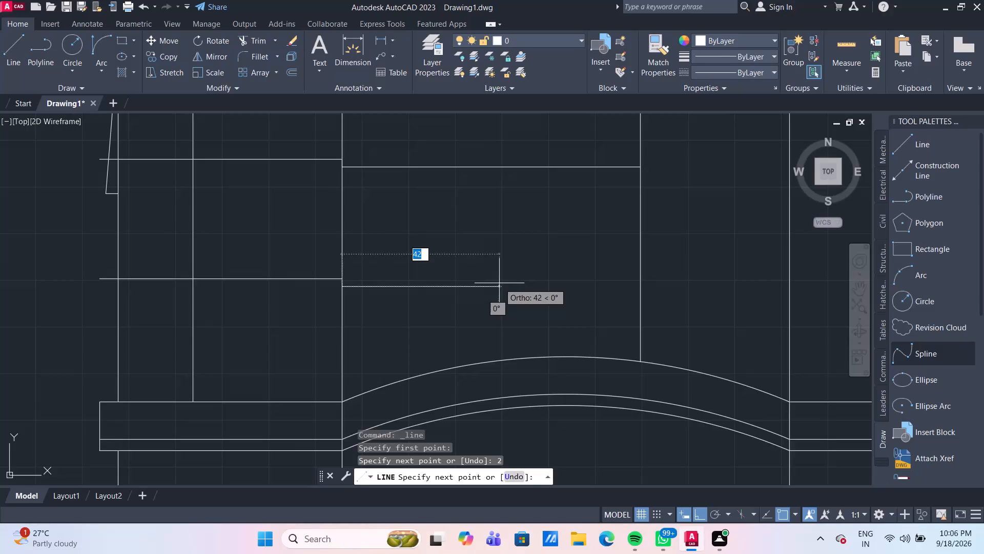
left_click(643, 289)
key("Escape")
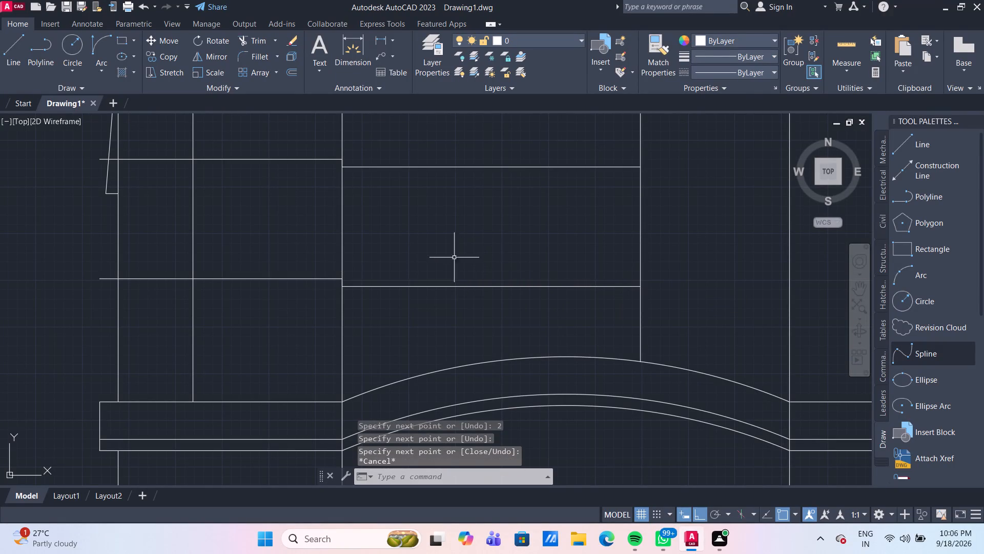
Offset the two drawn horizontal lines in the bay above the arch 2 units downward.
key("o")
key("Return")
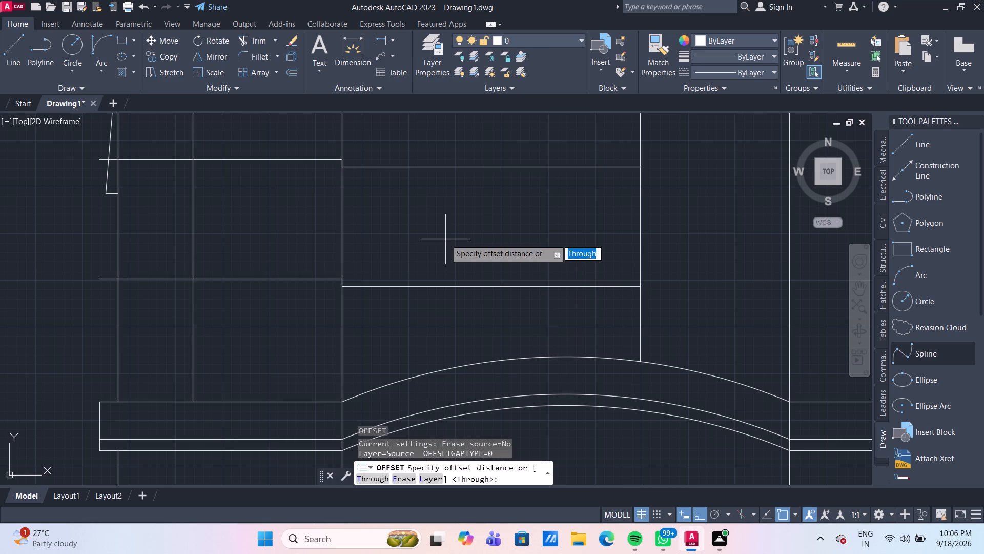
key("Return")
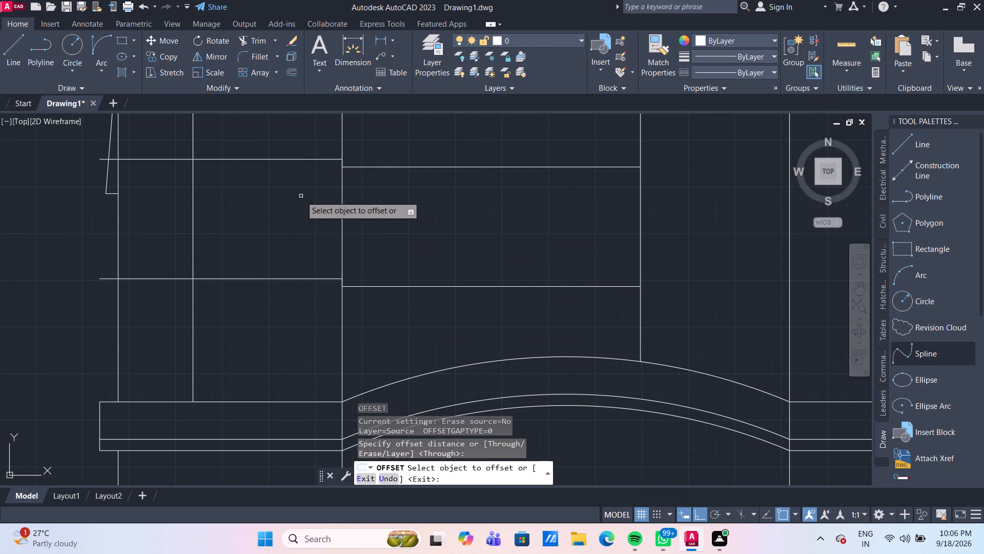
left_click(393, 167)
left_click(395, 161)
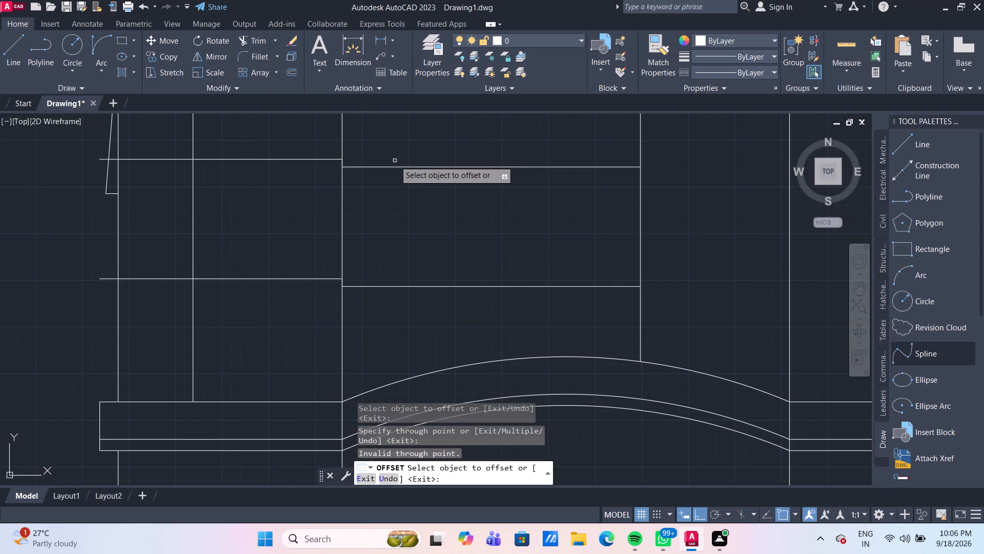
scroll(404, 168, "down", 2)
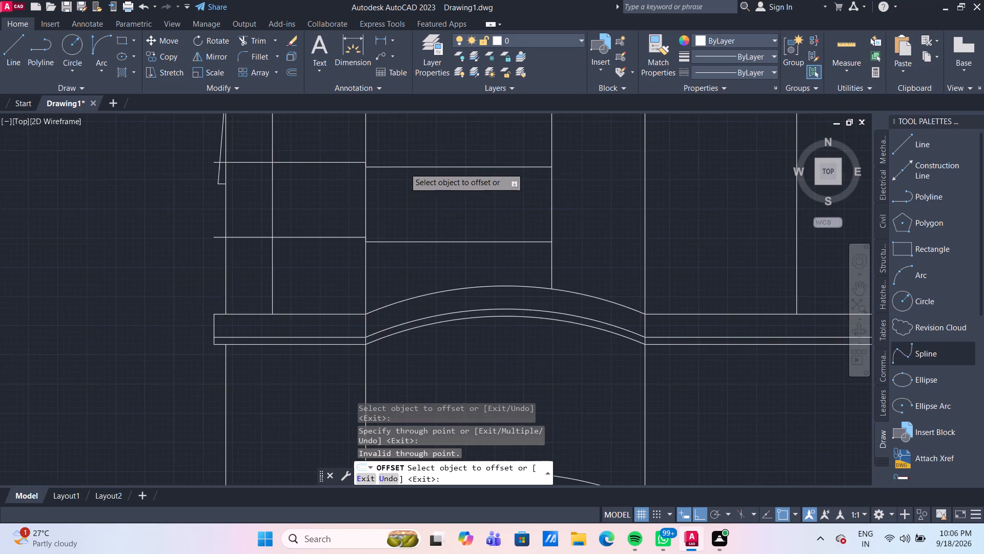
left_click(404, 168)
scroll(407, 177, "down", 2)
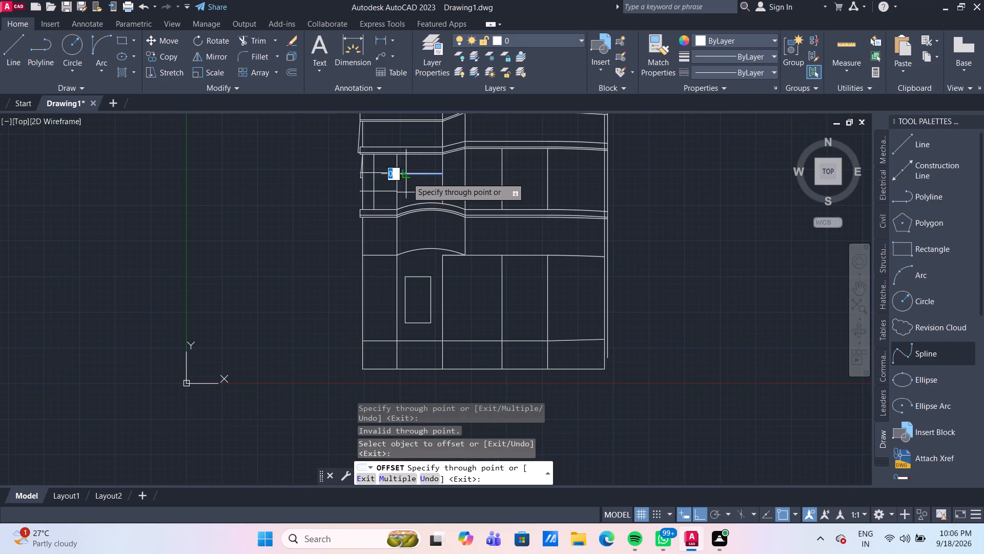
scroll(421, 178, "up", 3)
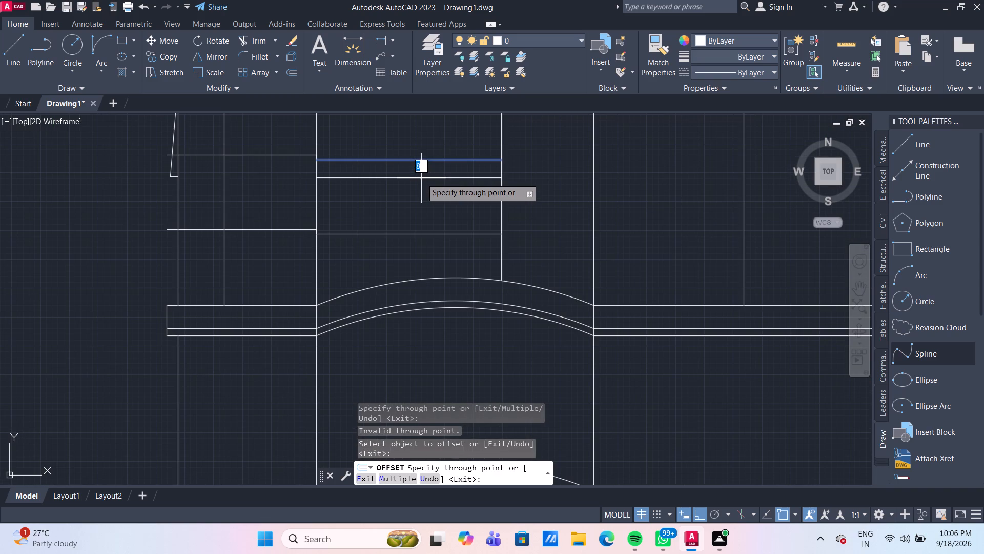
scroll(421, 178, "up", 2)
middle_click_drag(421, 180, 421, 205)
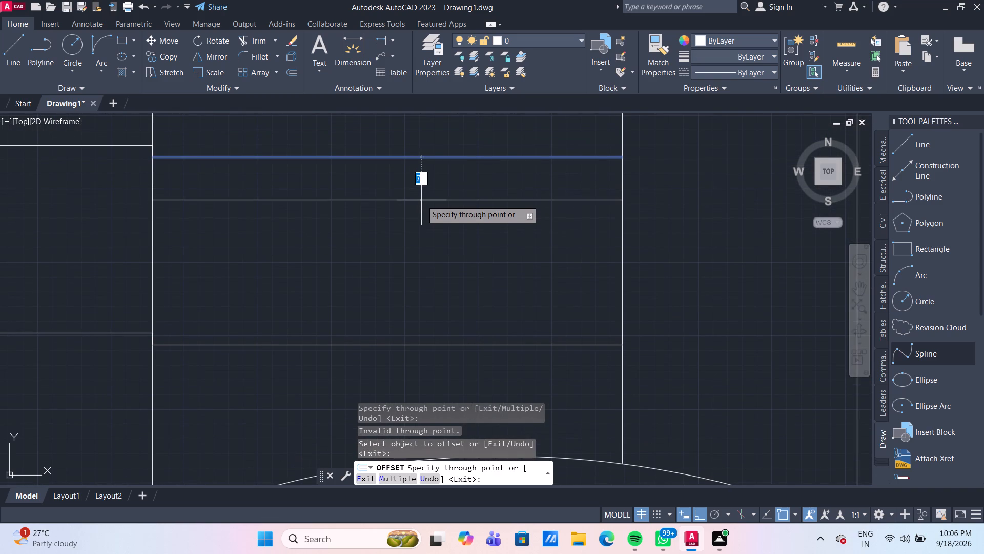
key("3")
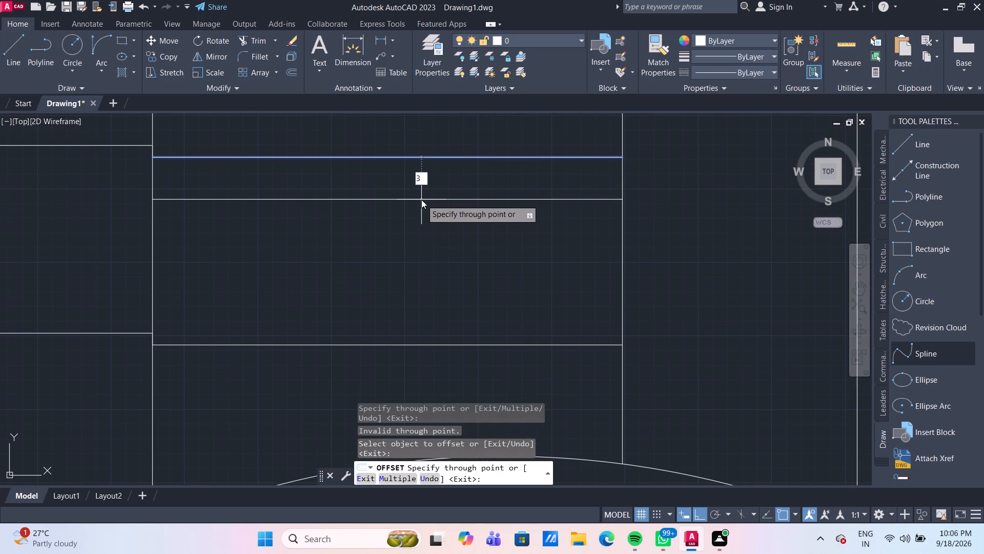
key("BackSpace")
key("2")
key("Return")
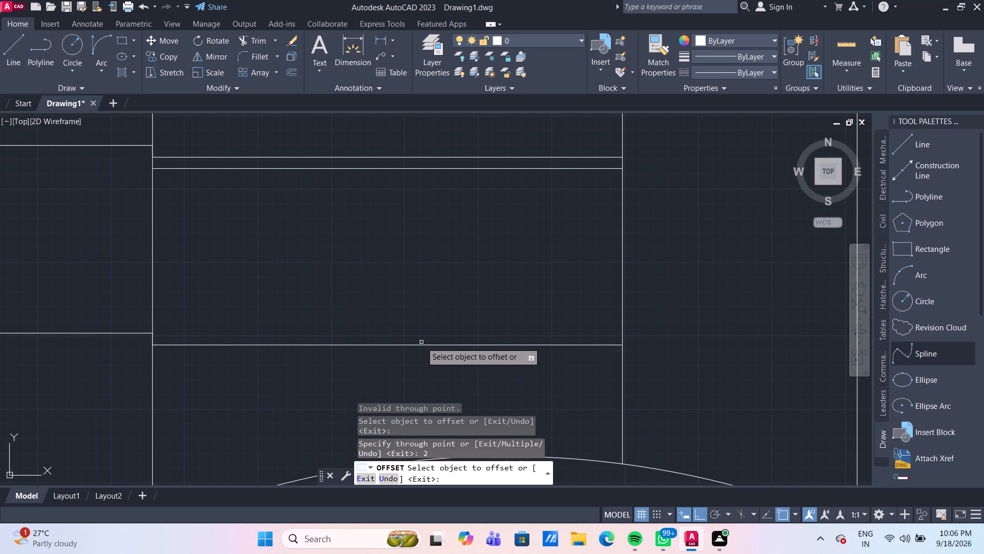
left_click_drag(422, 345, 425, 351)
key("2")
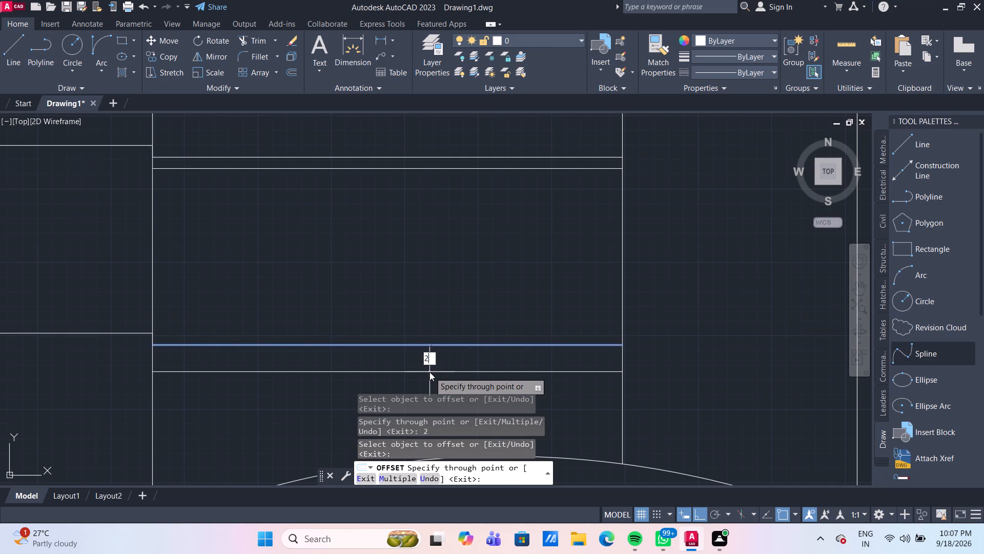
key("Return")
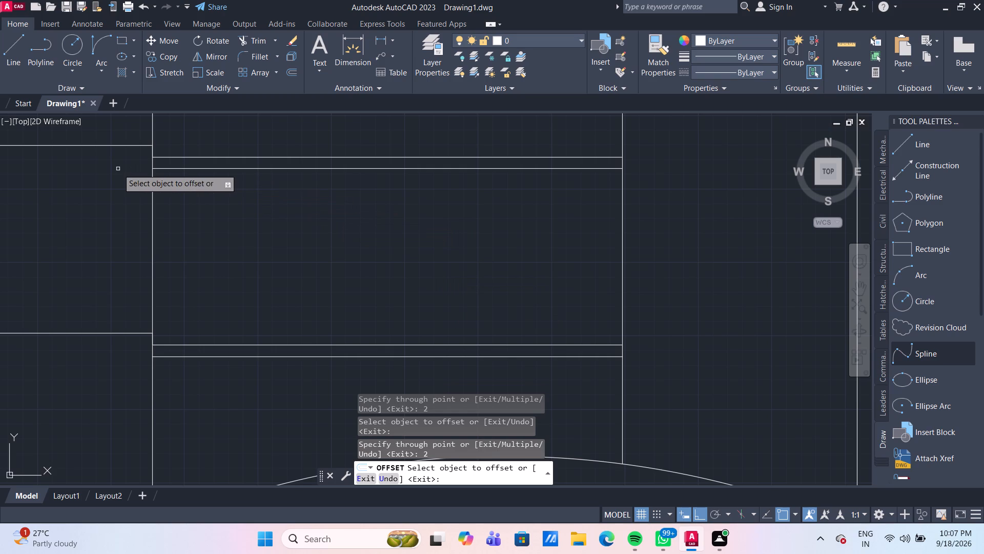
Offset the two single horizontal lines in the bay left of the arch bay 2 units downward.
middle_click_drag(120, 171, 224, 207)
scroll(150, 182, "down", 3)
middle_click_drag(223, 215, 240, 213)
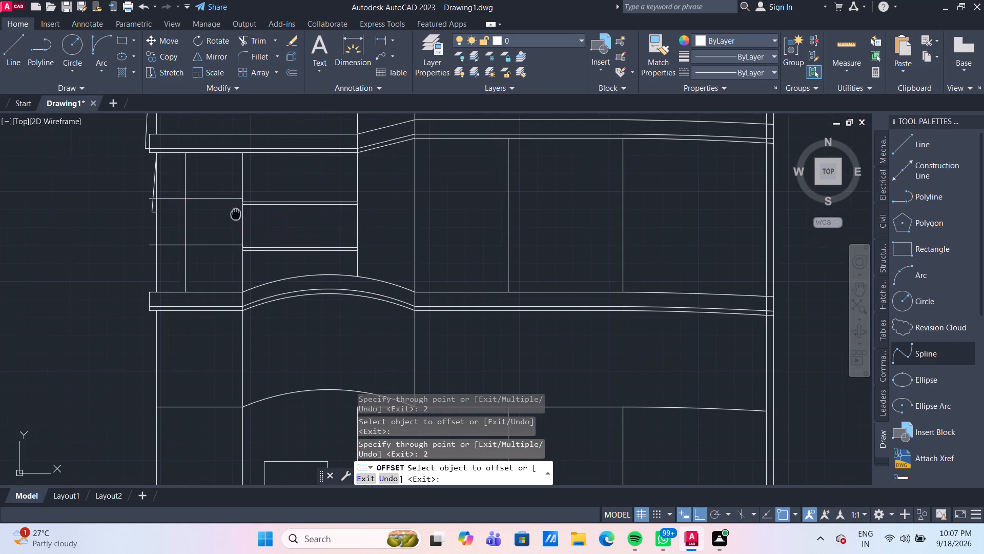
middle_click_drag(240, 213, 316, 219)
scroll(299, 211, "up", 2)
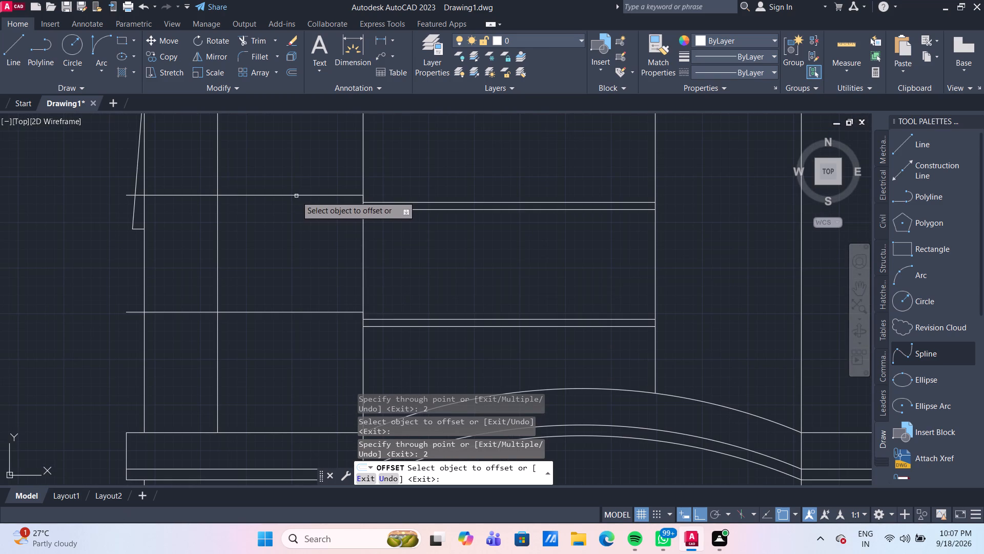
left_click(296, 196)
key("2")
key("Return")
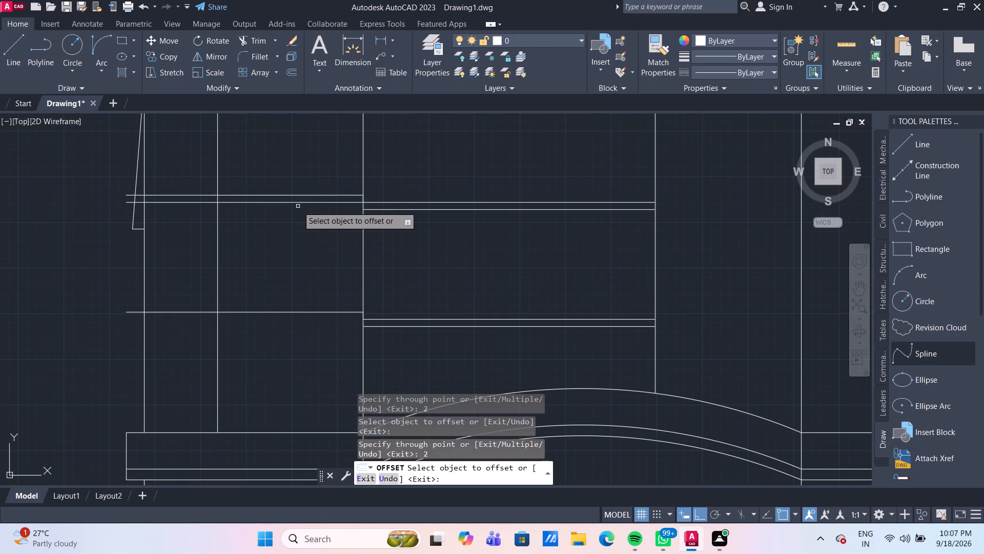
left_click(322, 315)
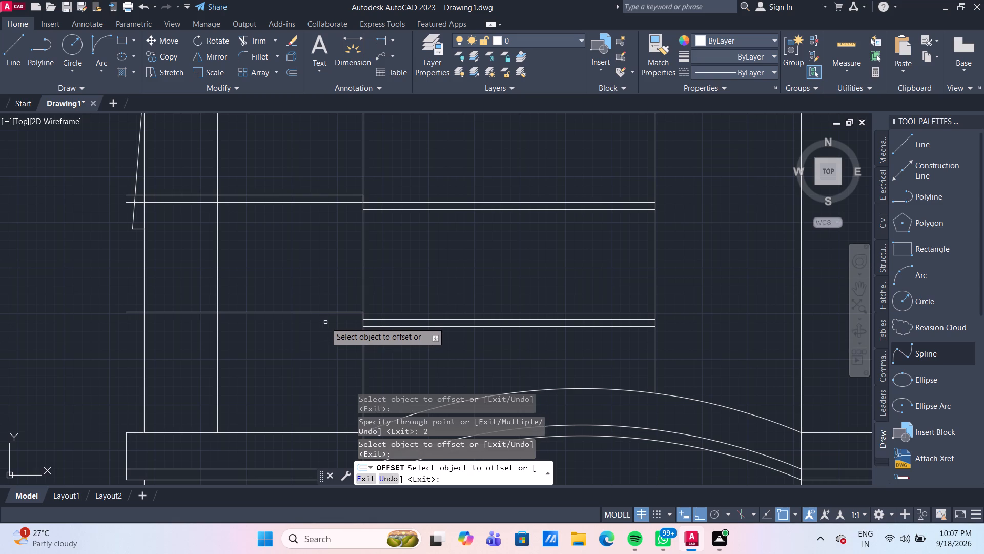
left_click(325, 312)
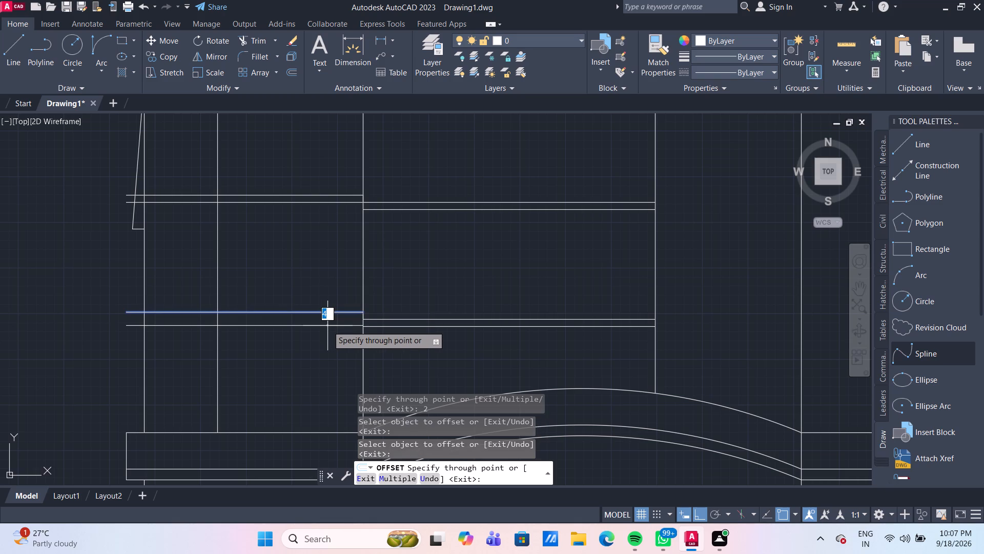
key("2")
key("Return")
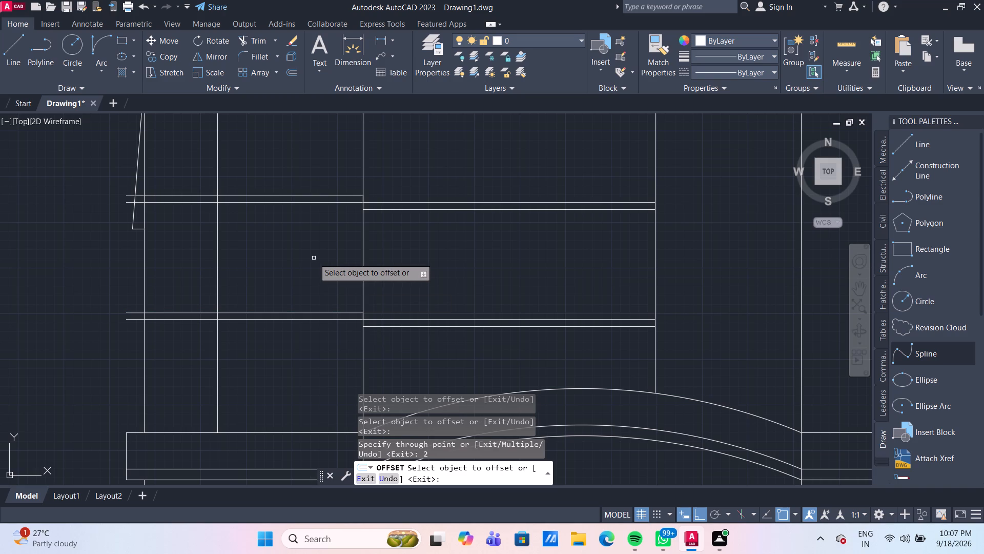
scroll(314, 258, "down", 1)
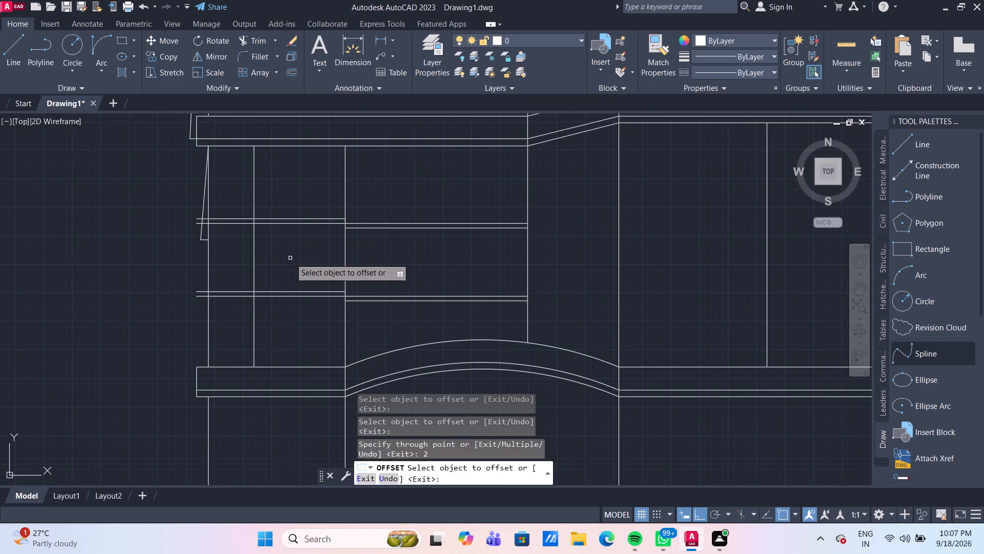
key("Escape")
Trim both doubled horizontal lines out of the narrow strip between the outer wall edge and the first inner vertical.
type("tr")
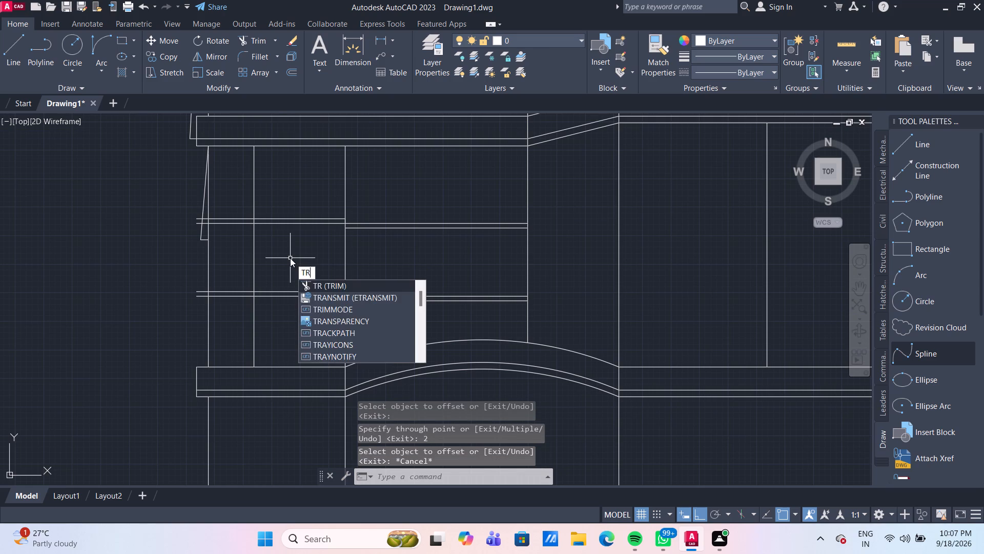
key("Return")
scroll(238, 226, "up", 1)
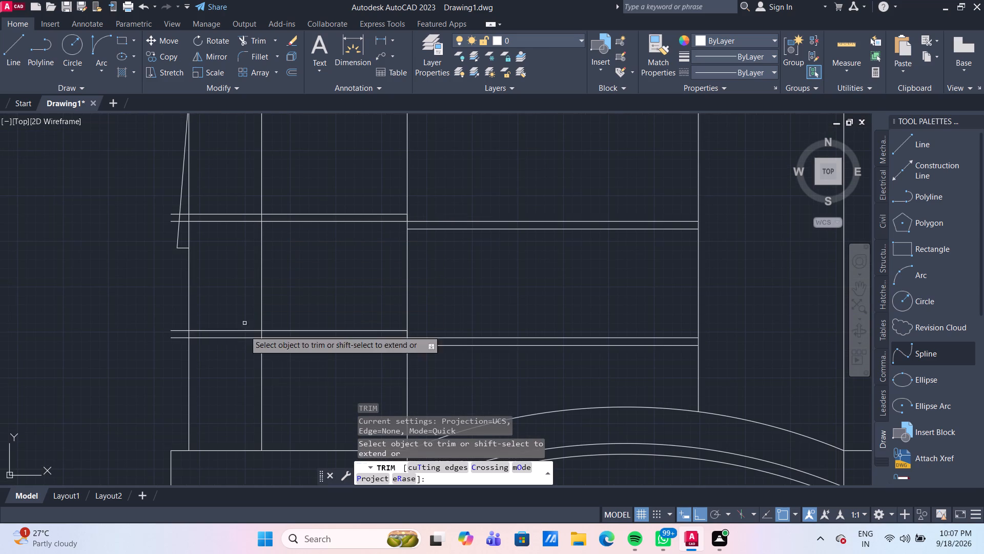
left_click(241, 362)
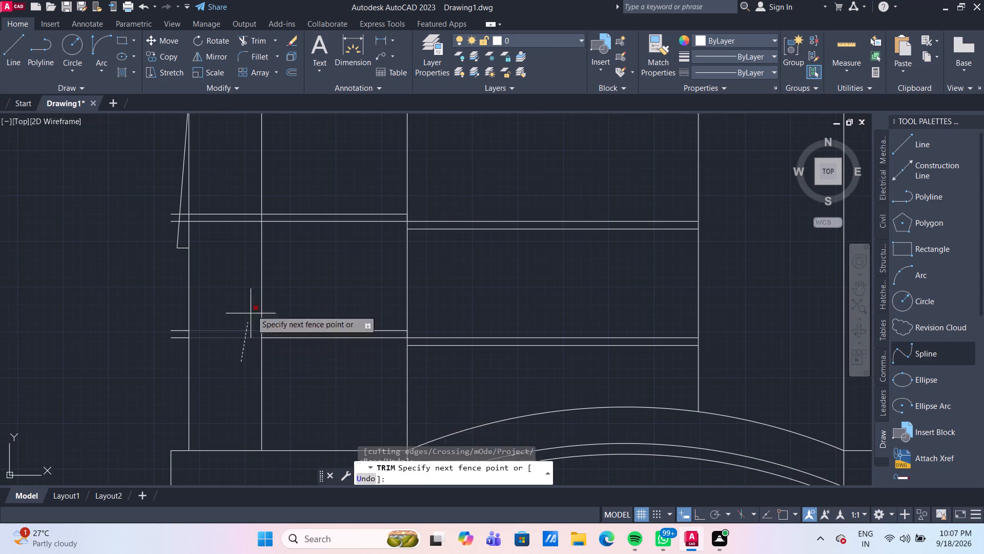
left_click(234, 185)
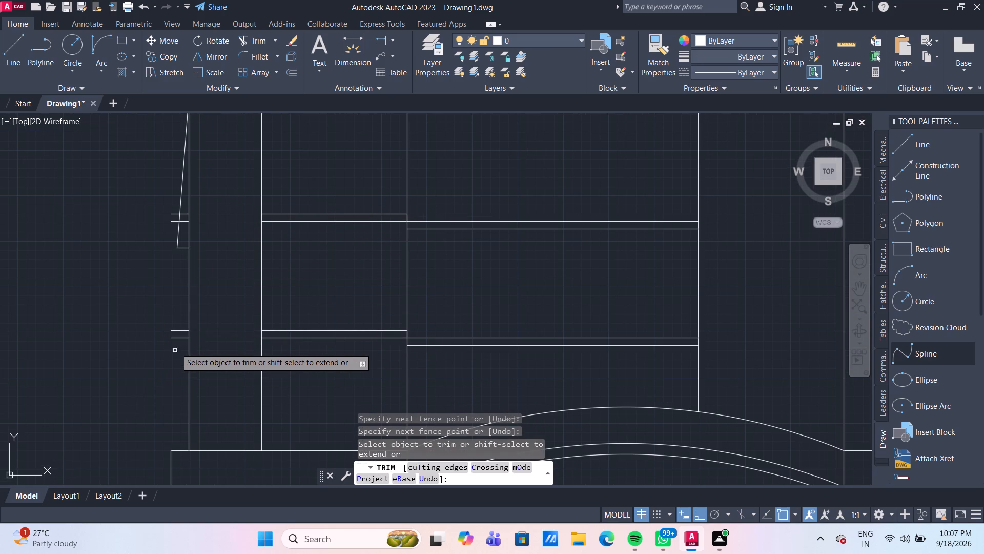
Trim away the leftover line stubs outside the left wall edge, including the pieces crossing the slanted line.
left_click_drag(178, 345, 179, 338)
left_click(183, 302)
scroll(180, 224, "up", 2)
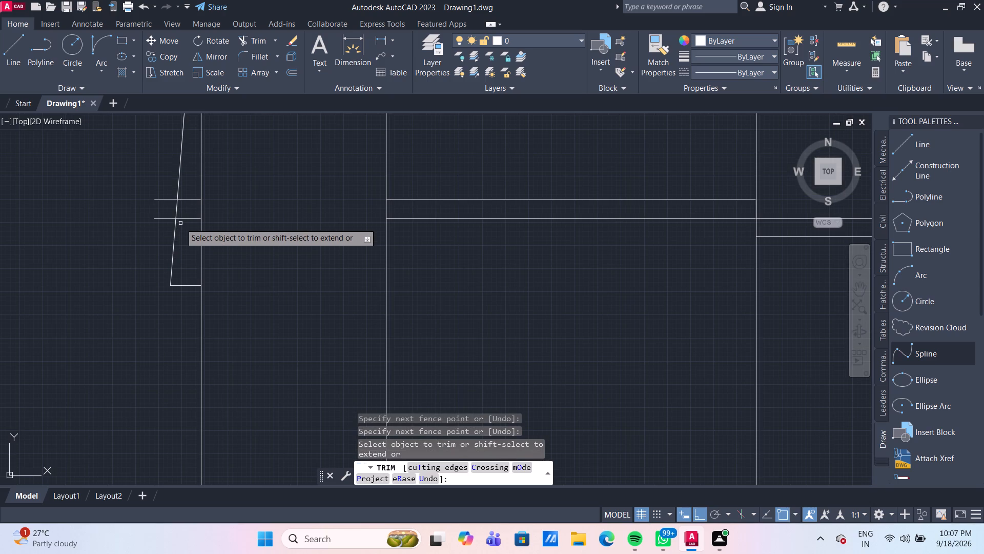
left_click(184, 219)
left_click(194, 198)
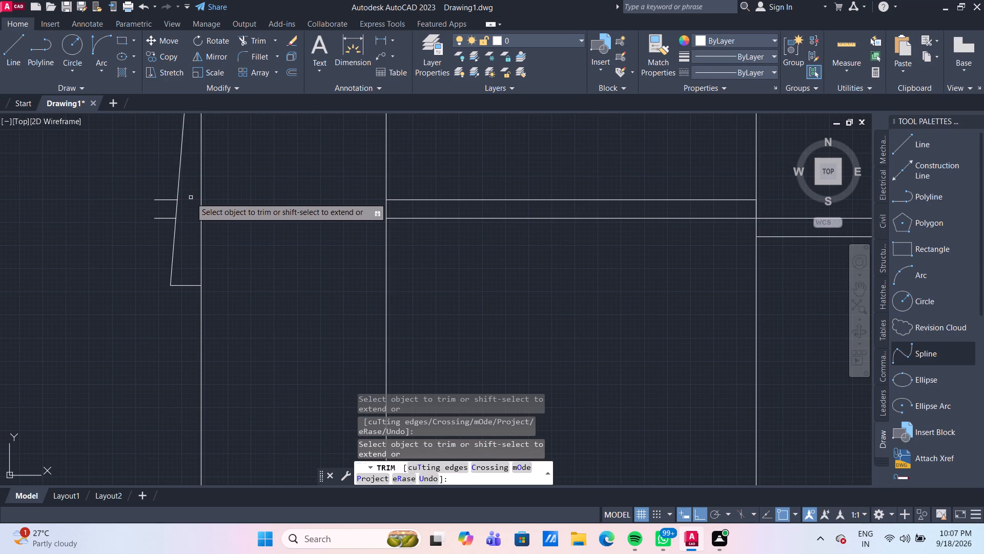
left_click(169, 186)
left_click(161, 217)
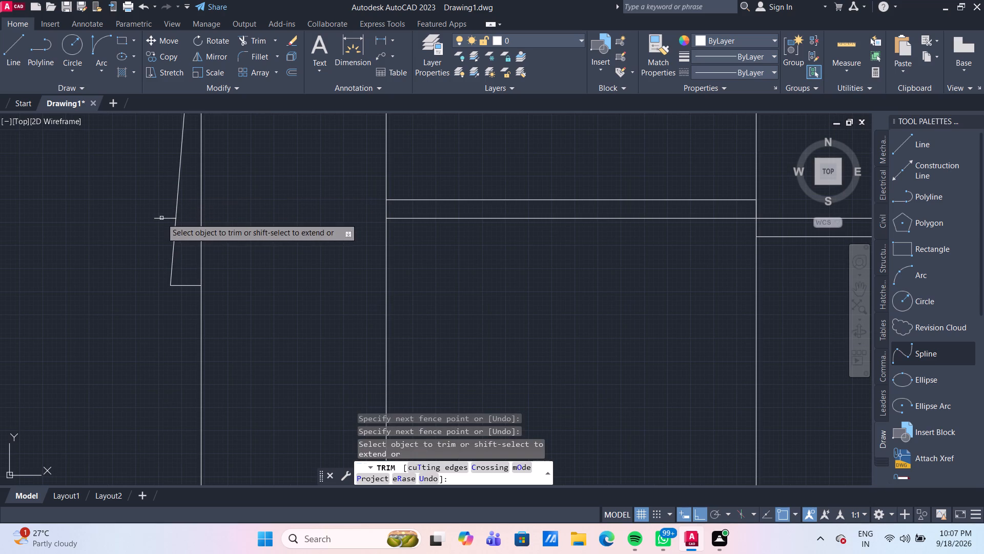
left_click(164, 216)
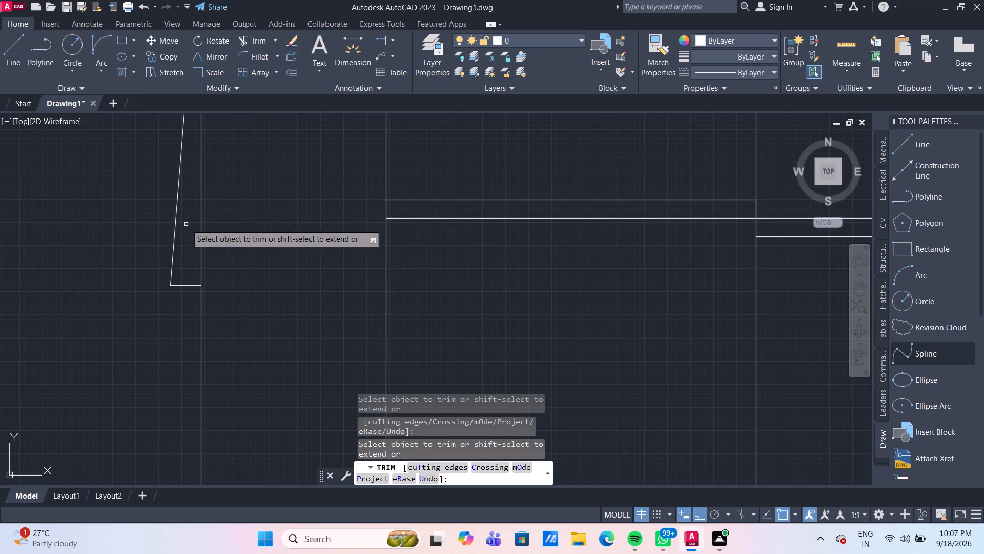
scroll(328, 246, "down", 3)
scroll(416, 272, "down", 1)
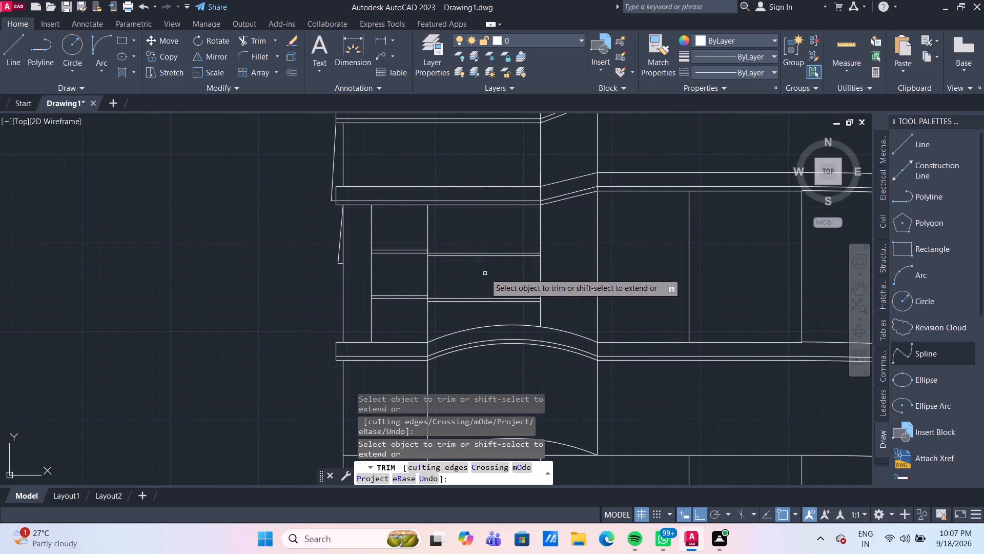
scroll(448, 282, "up", 1)
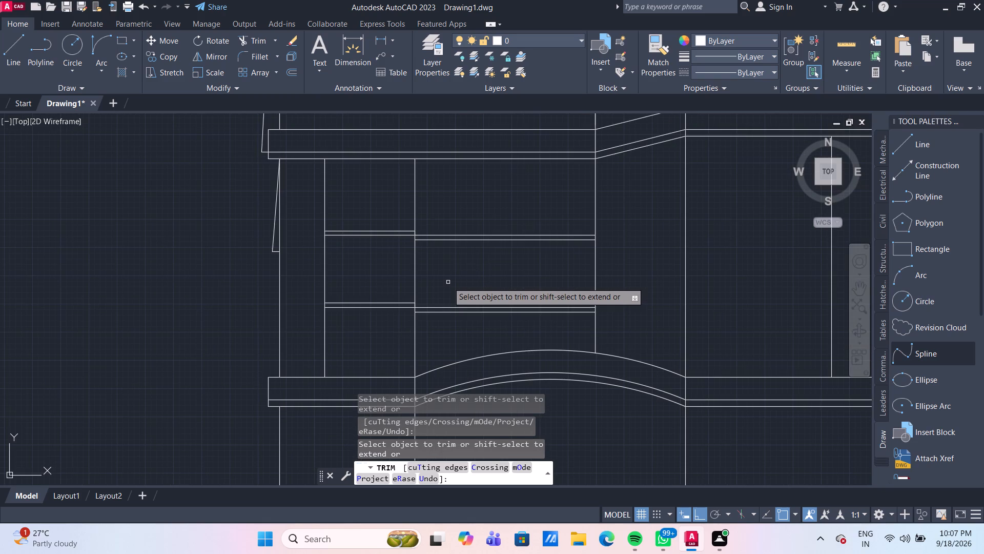
key("Escape")
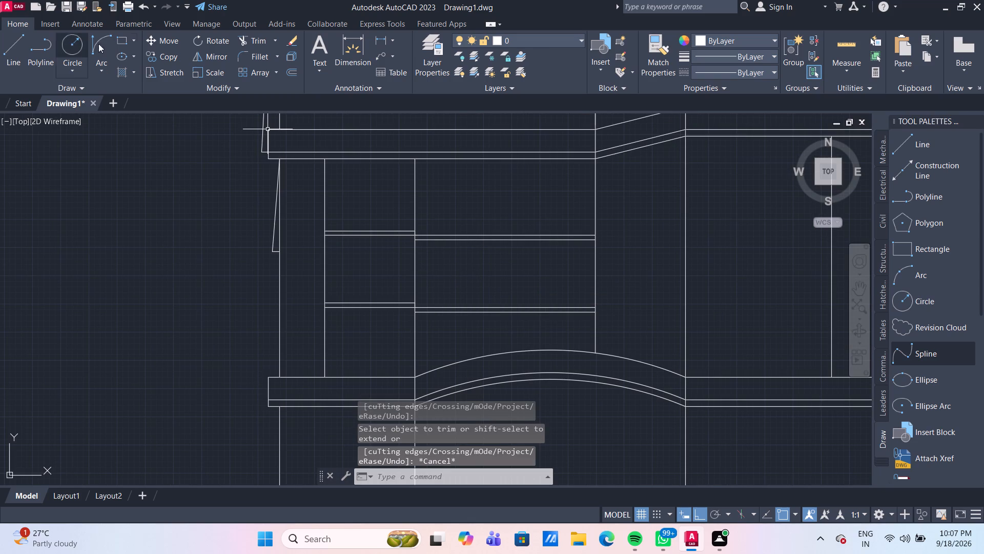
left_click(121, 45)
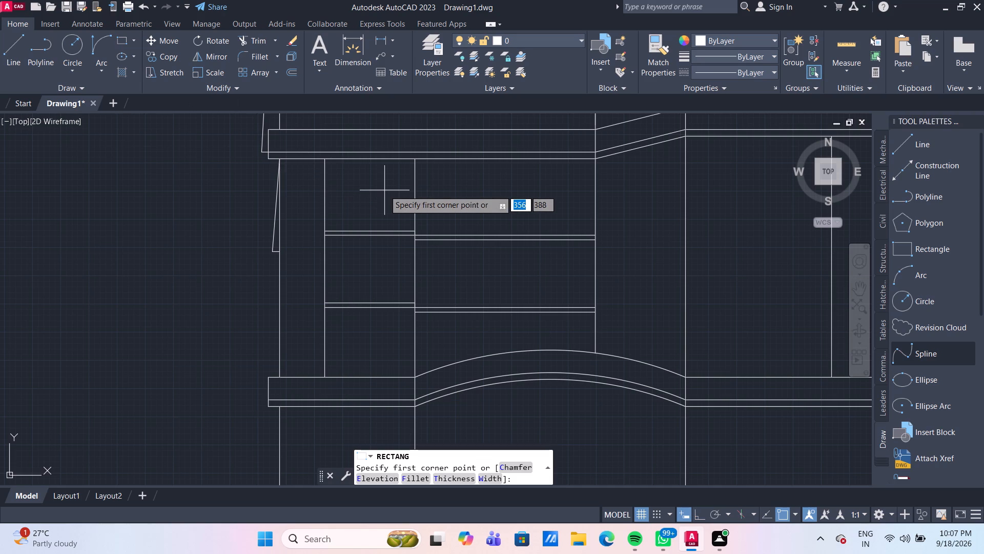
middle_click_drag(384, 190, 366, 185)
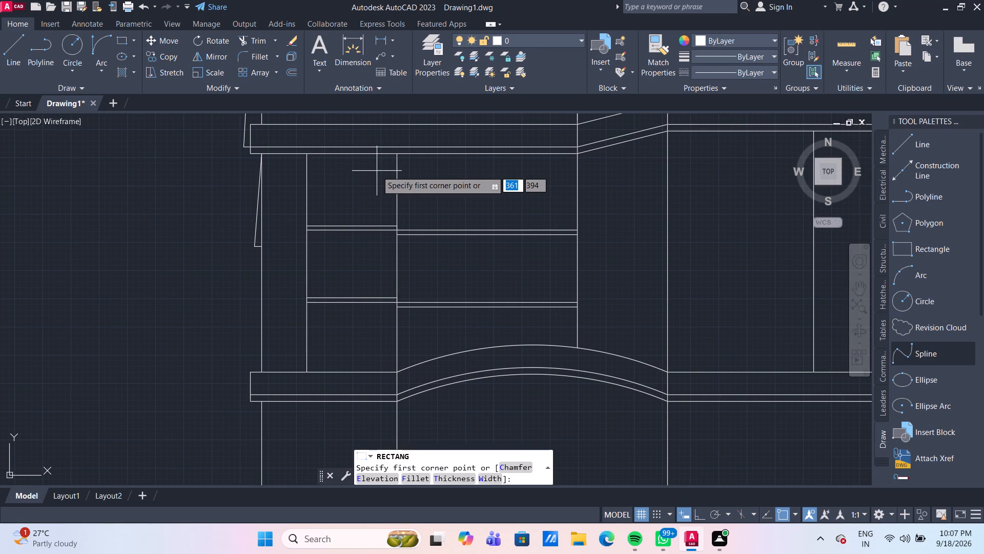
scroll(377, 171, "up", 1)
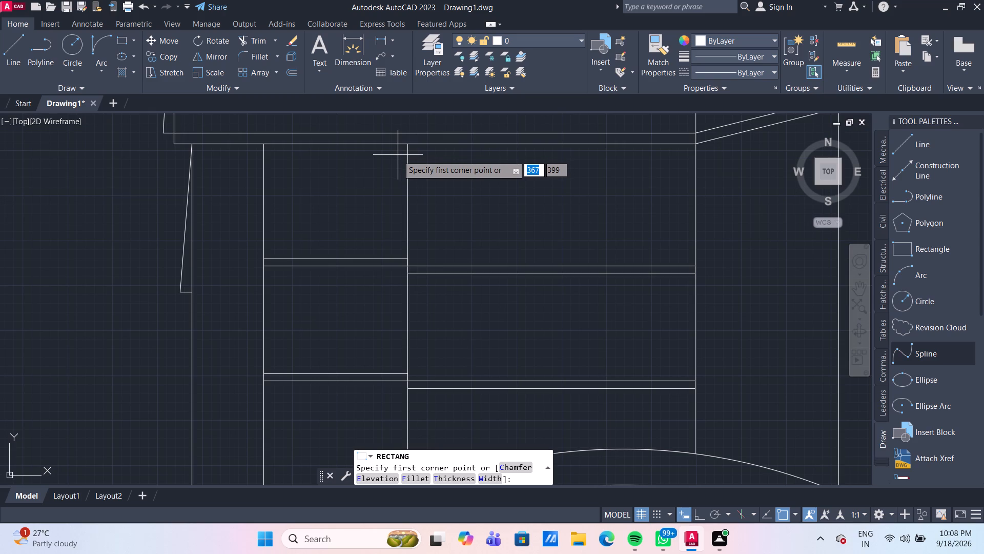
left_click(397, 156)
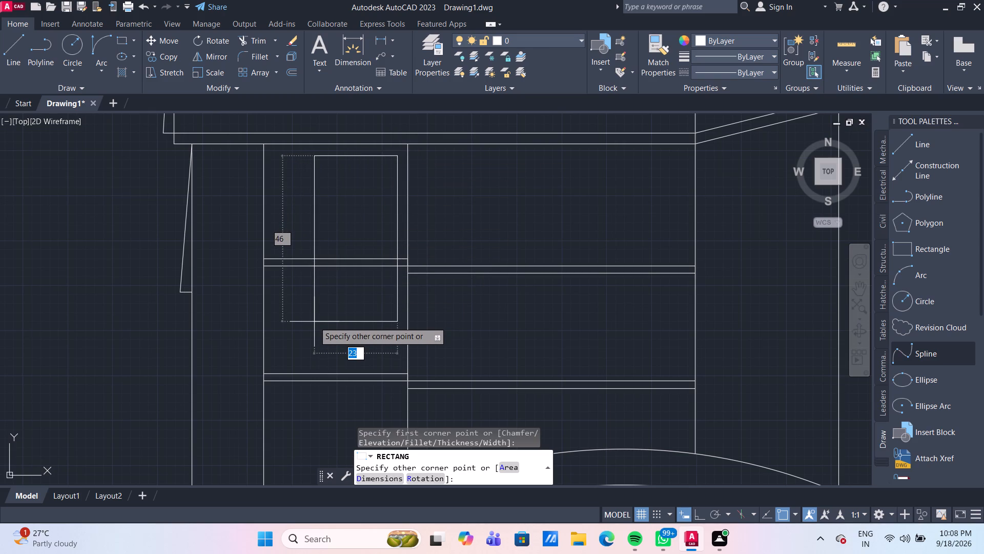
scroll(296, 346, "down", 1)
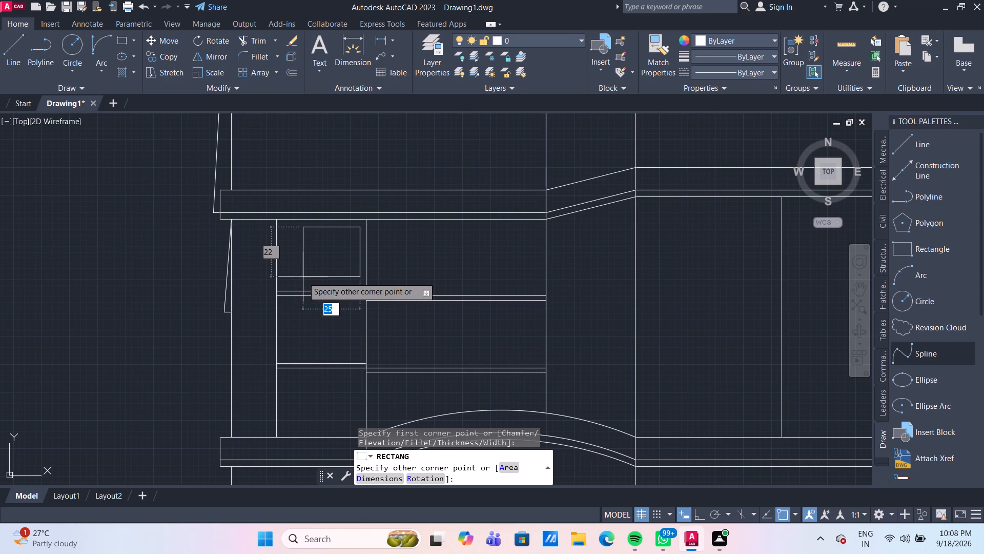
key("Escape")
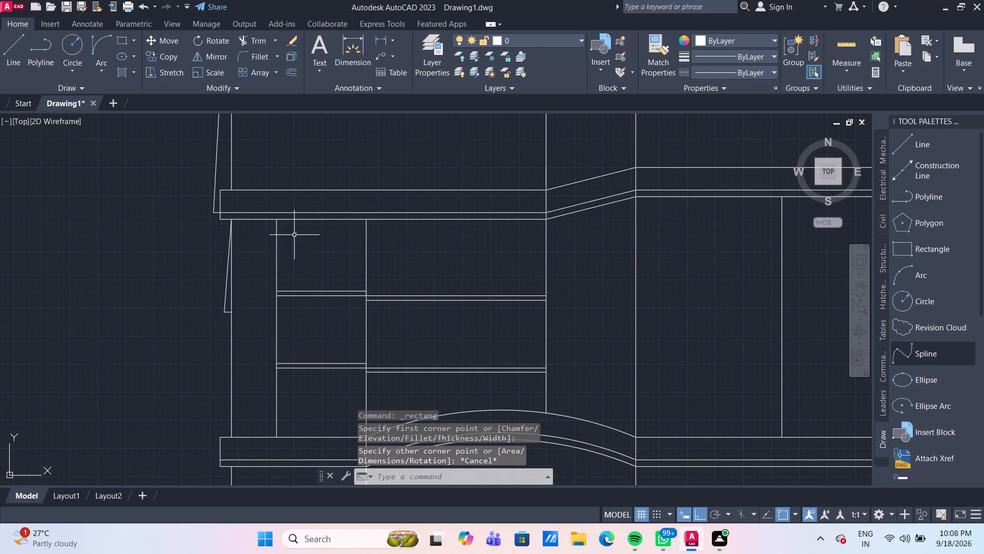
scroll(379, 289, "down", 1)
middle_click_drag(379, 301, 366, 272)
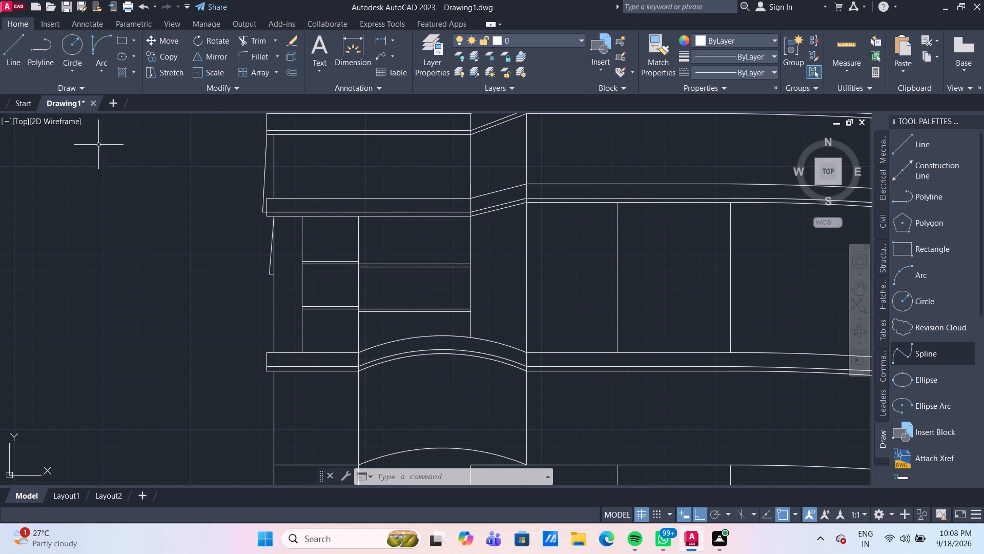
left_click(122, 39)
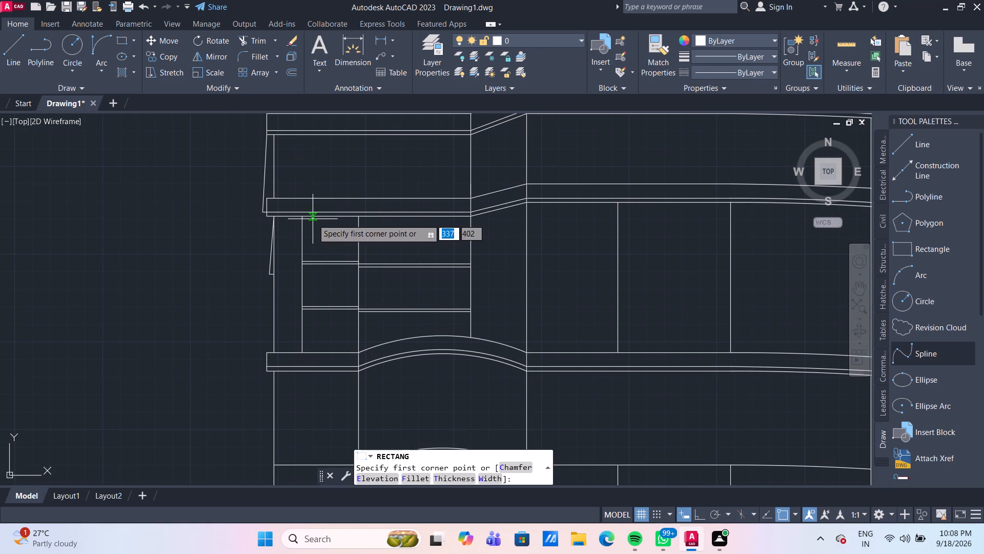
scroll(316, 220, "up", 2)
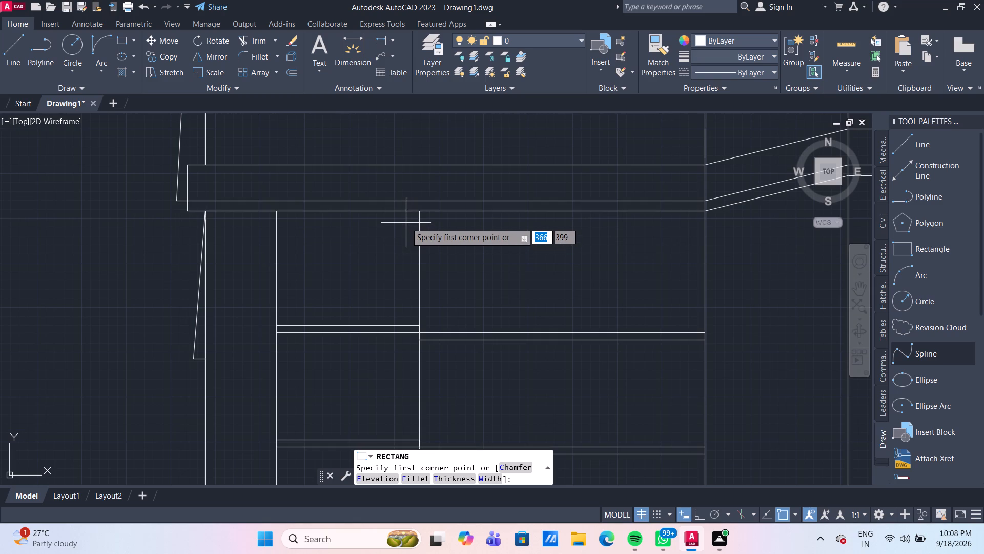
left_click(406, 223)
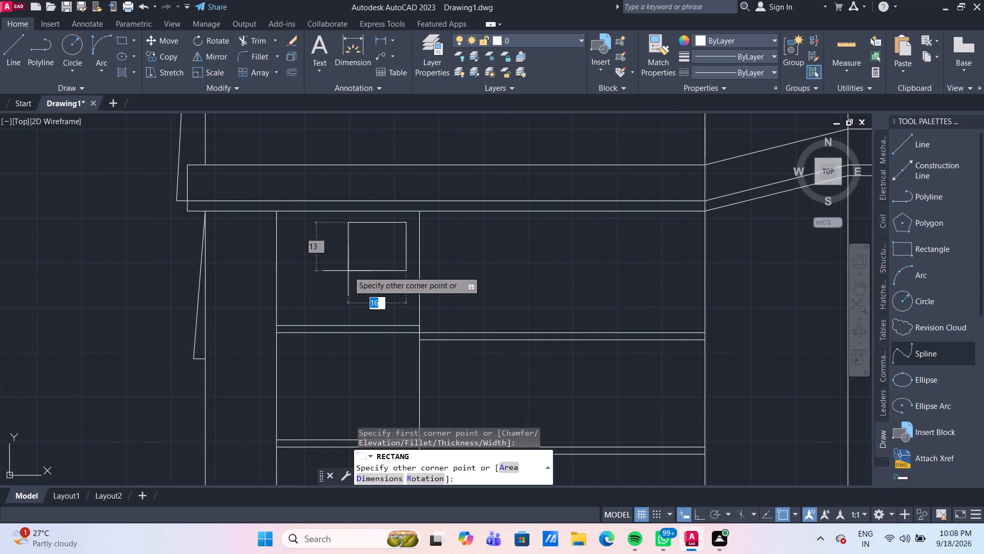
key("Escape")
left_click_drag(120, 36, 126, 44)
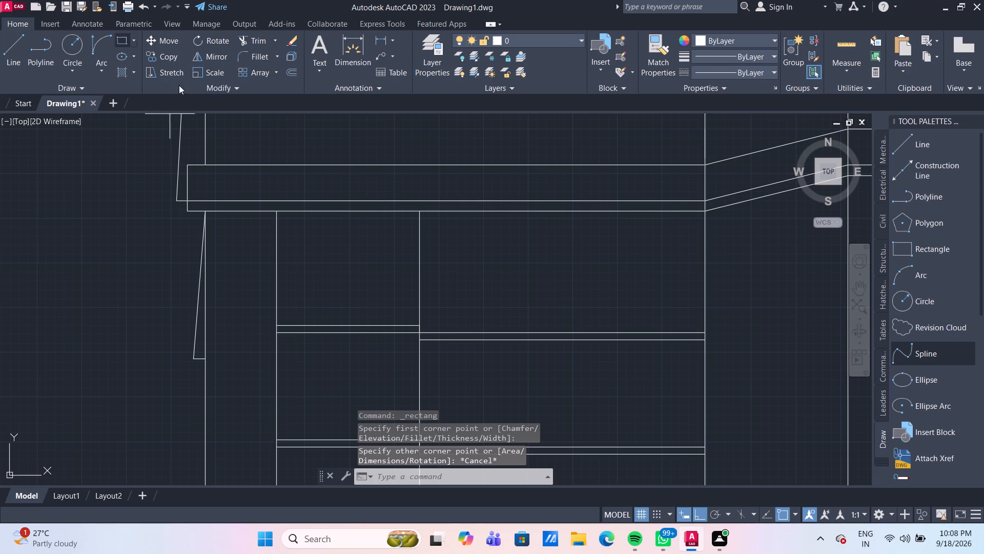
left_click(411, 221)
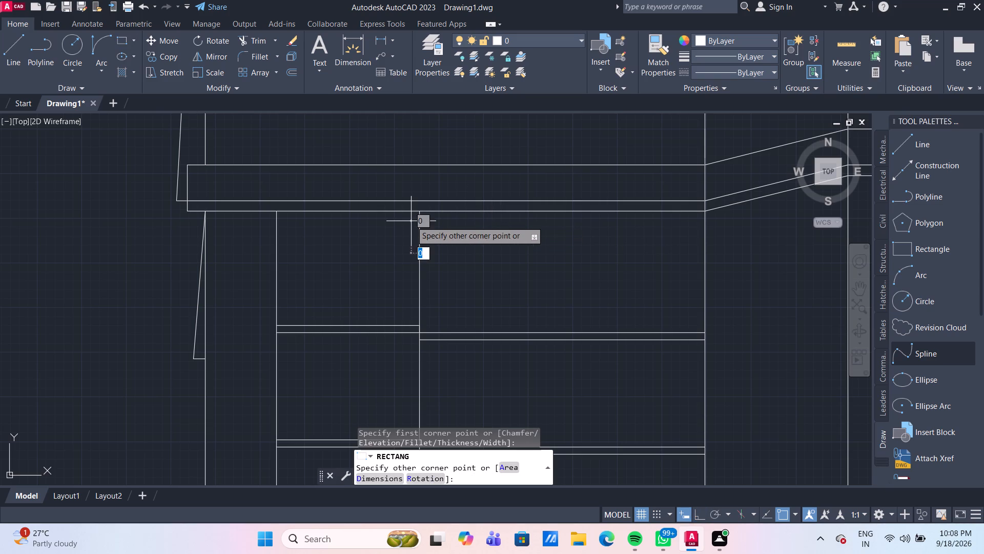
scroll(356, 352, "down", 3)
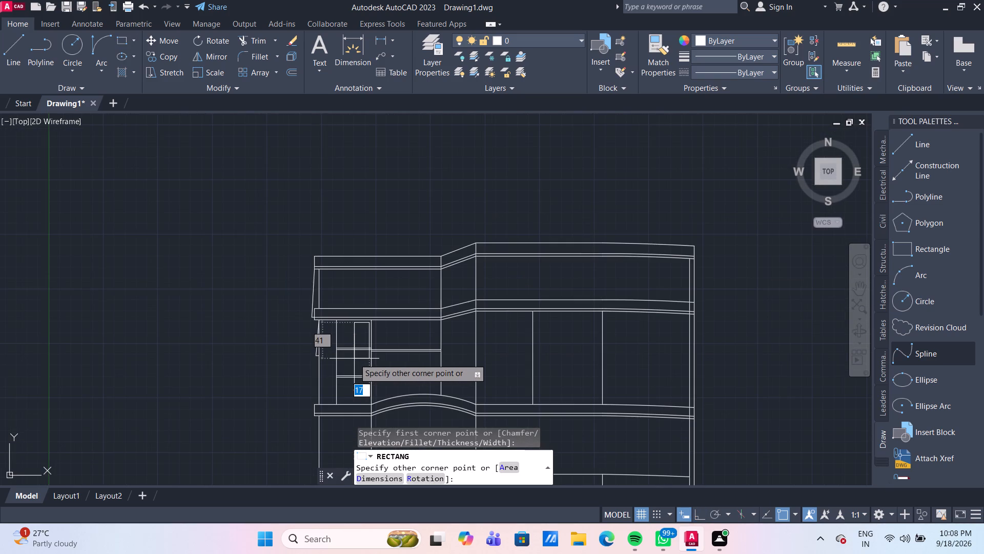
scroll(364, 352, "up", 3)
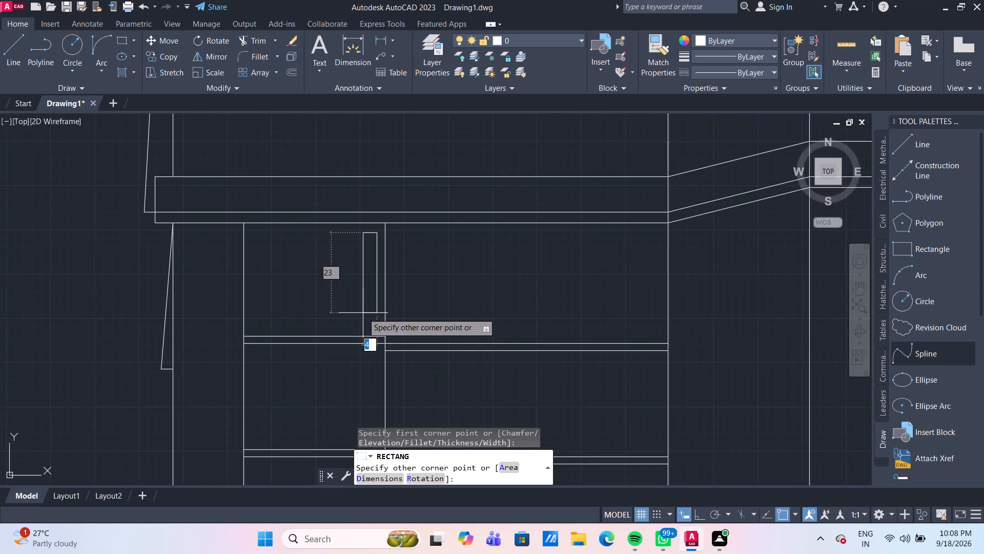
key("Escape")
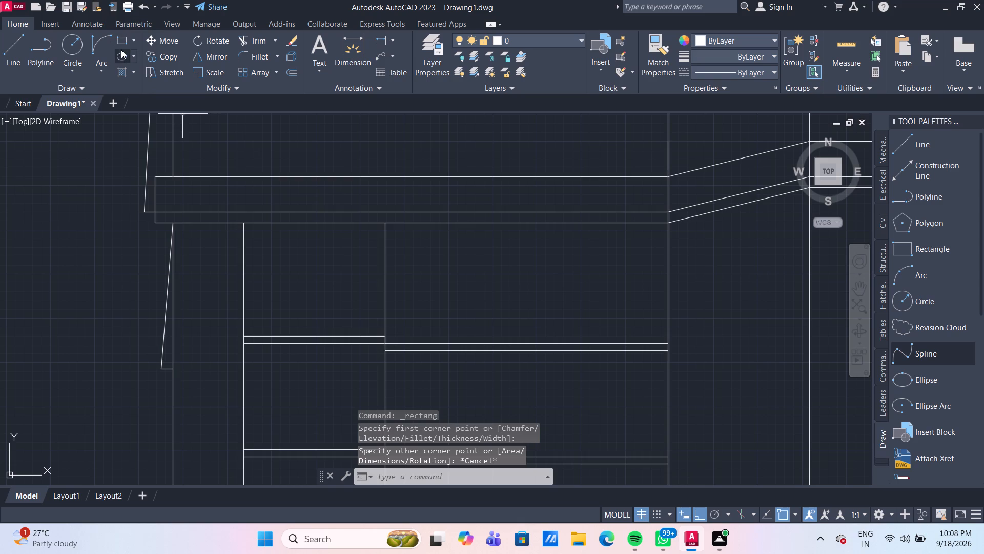
Draw a rectangle about 37 by 89 units in the bay left of the arch bay, its left side along the bay's left vertical.
left_click(125, 36)
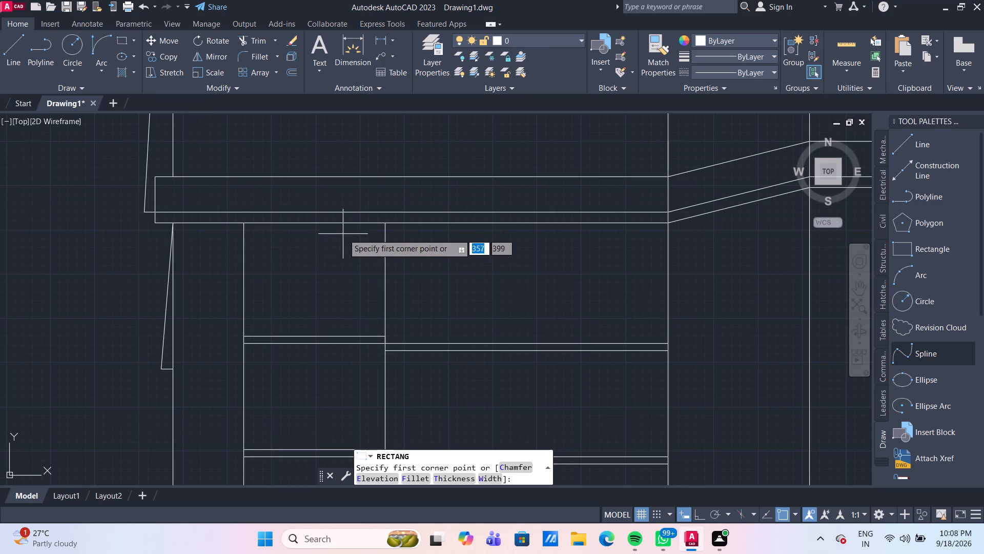
left_click(373, 238)
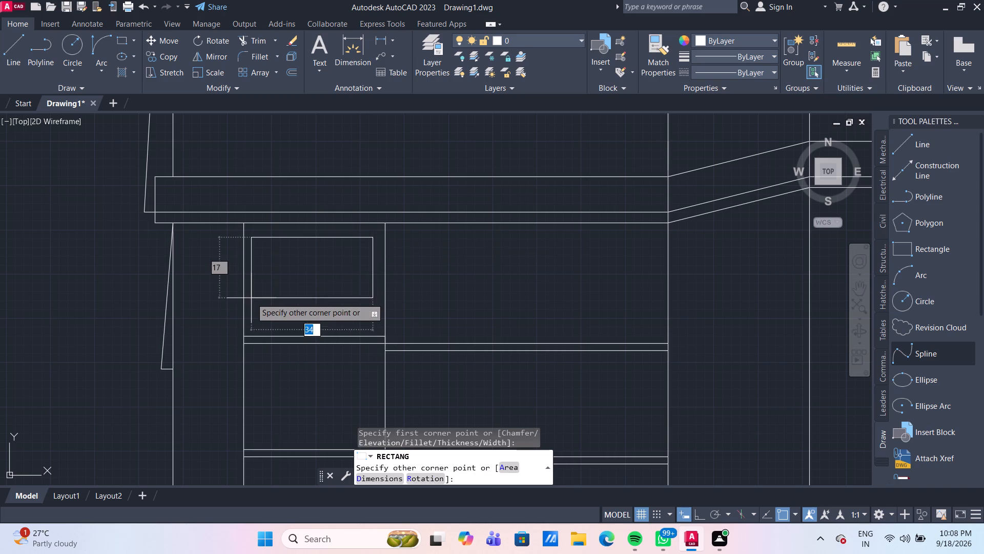
scroll(255, 309, "down", 1)
middle_click_drag(258, 326, 258, 289)
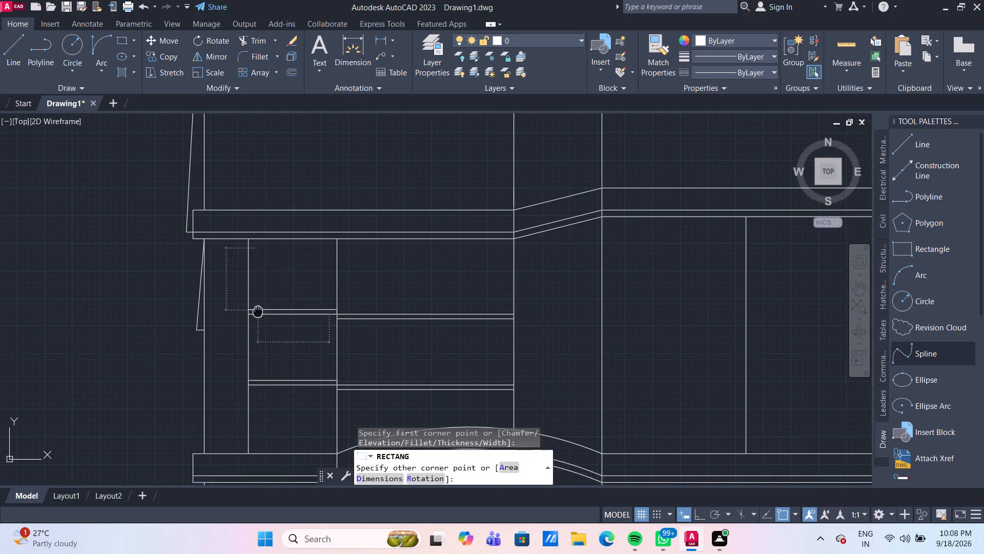
middle_click_drag(258, 289, 252, 239)
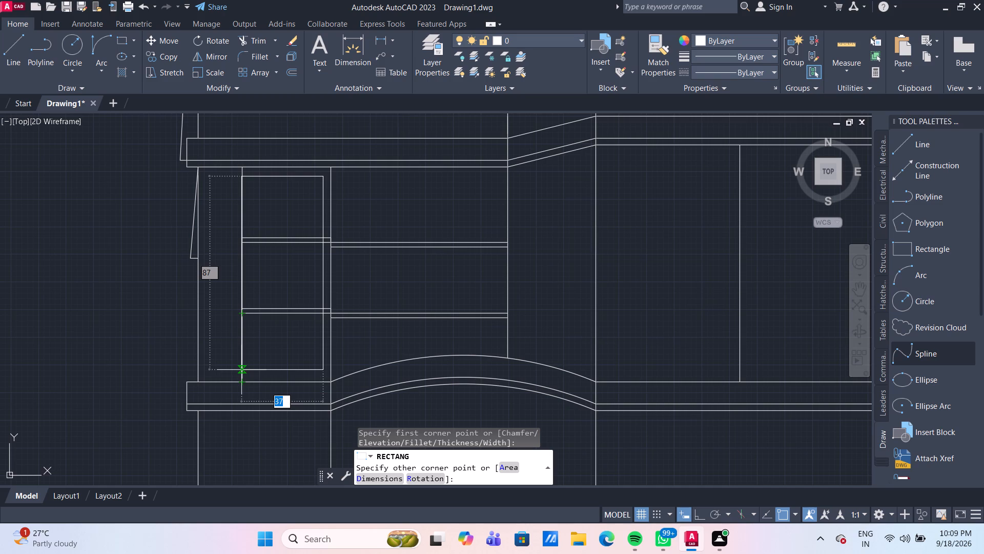
scroll(241, 369, "up", 3)
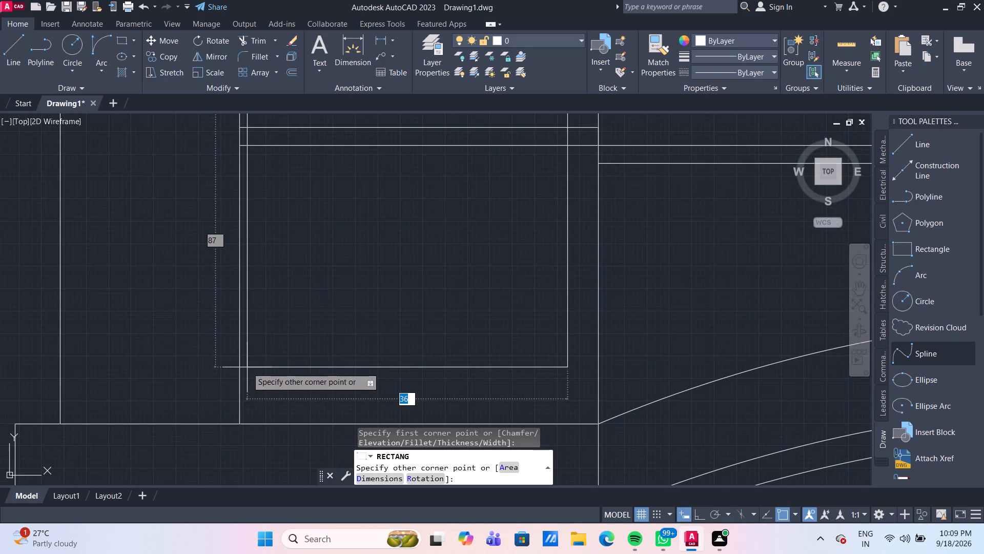
scroll(241, 367, "down", 2)
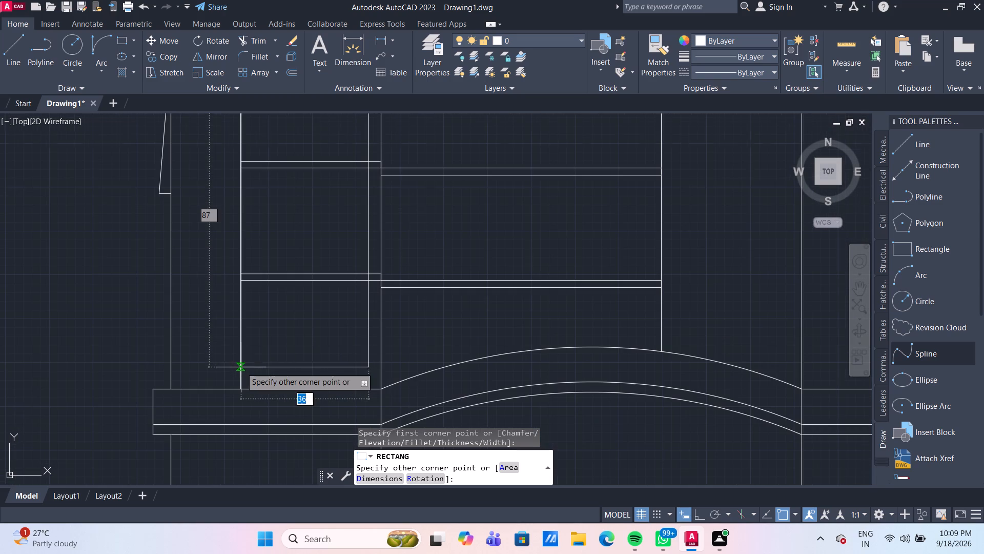
scroll(241, 367, "down", 1)
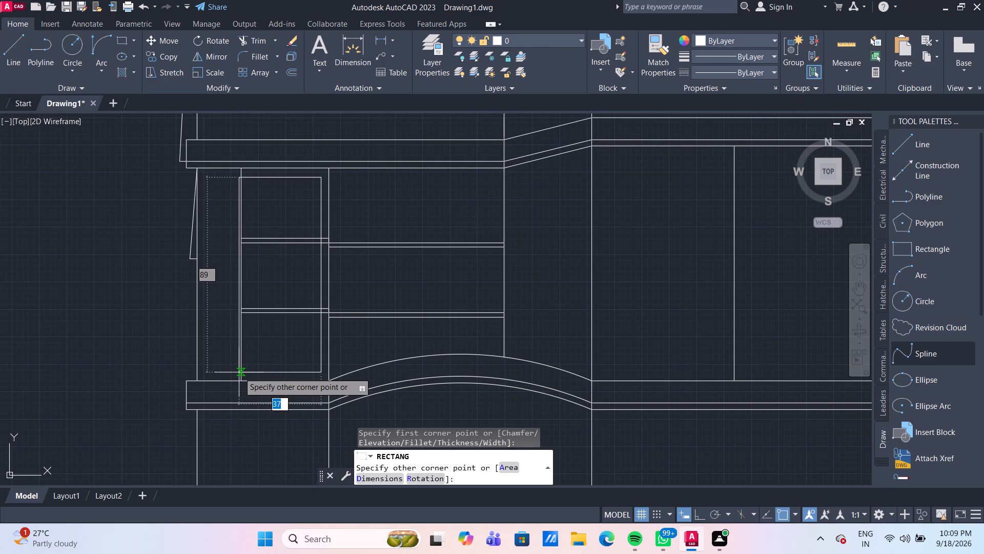
left_click(239, 372)
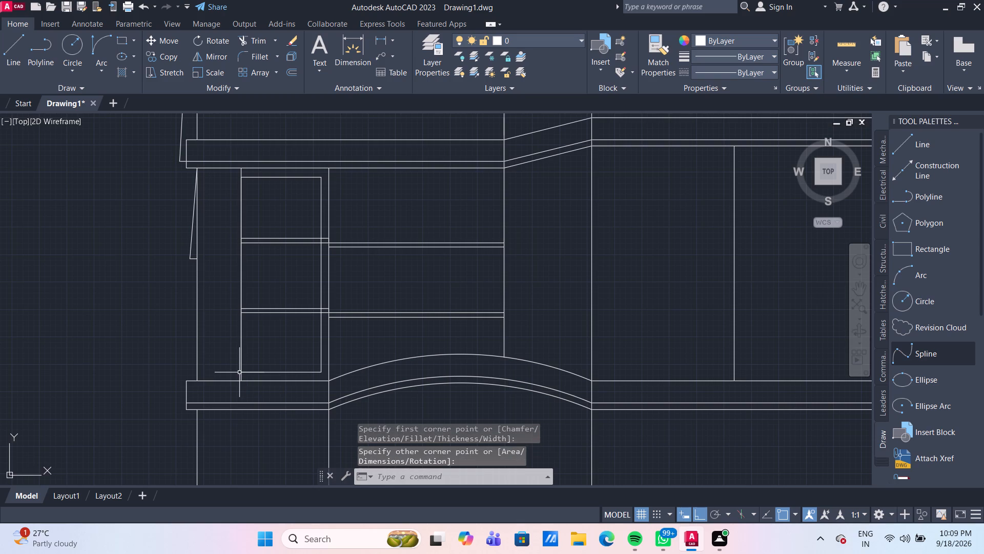
Erase the full-height vertical line running along the left side of the new rectangle.
scroll(269, 364, "up", 3)
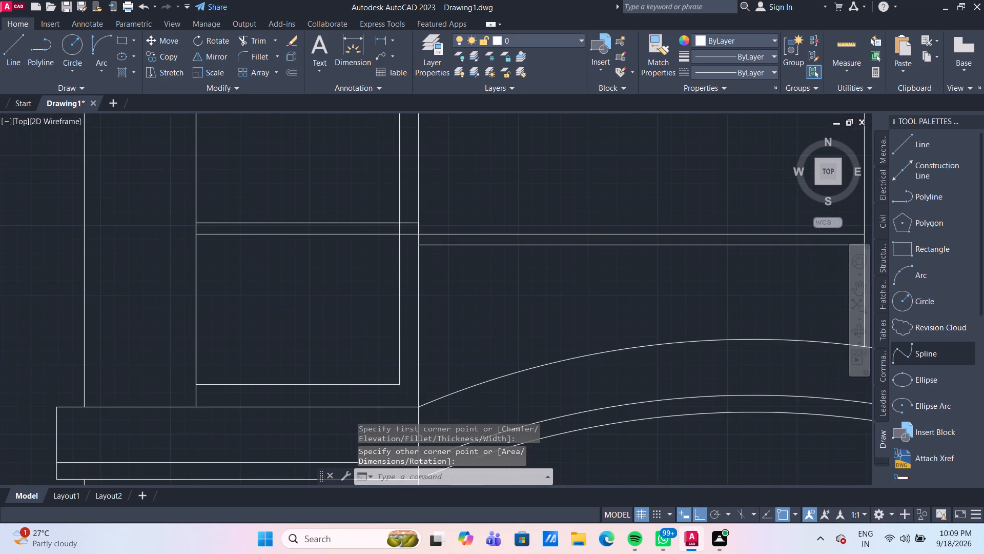
scroll(189, 346, "up", 3)
scroll(189, 346, "down", 2)
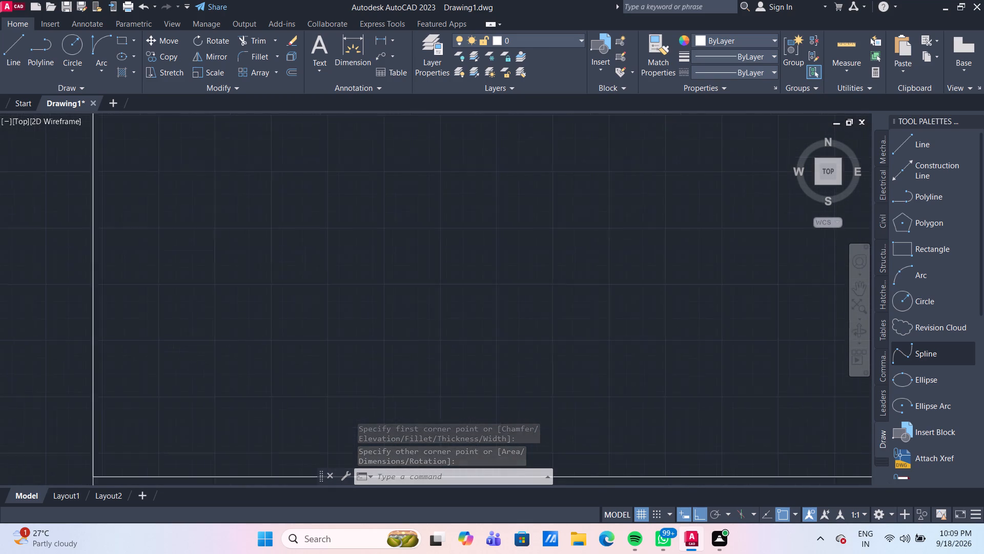
scroll(189, 346, "down", 3)
scroll(186, 372, "up", 2)
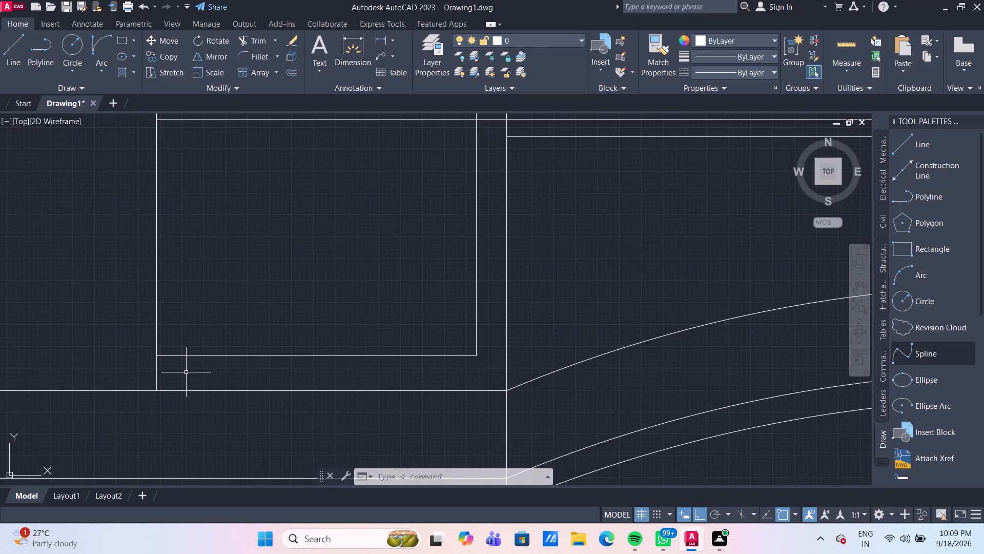
scroll(186, 372, "up", 2)
scroll(186, 372, "down", 2)
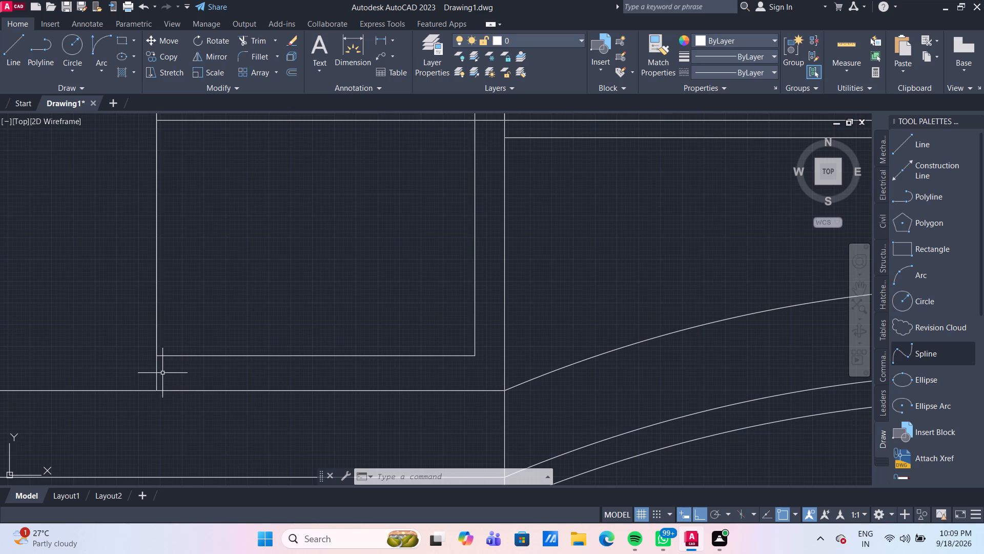
scroll(154, 373, "down", 1)
left_click(156, 373)
scroll(121, 338, "down", 2)
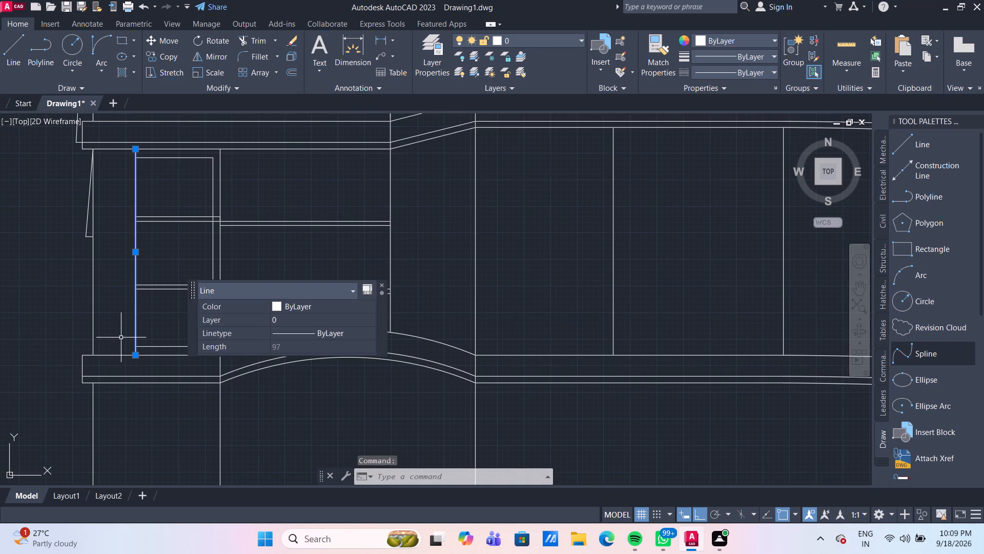
key("Delete")
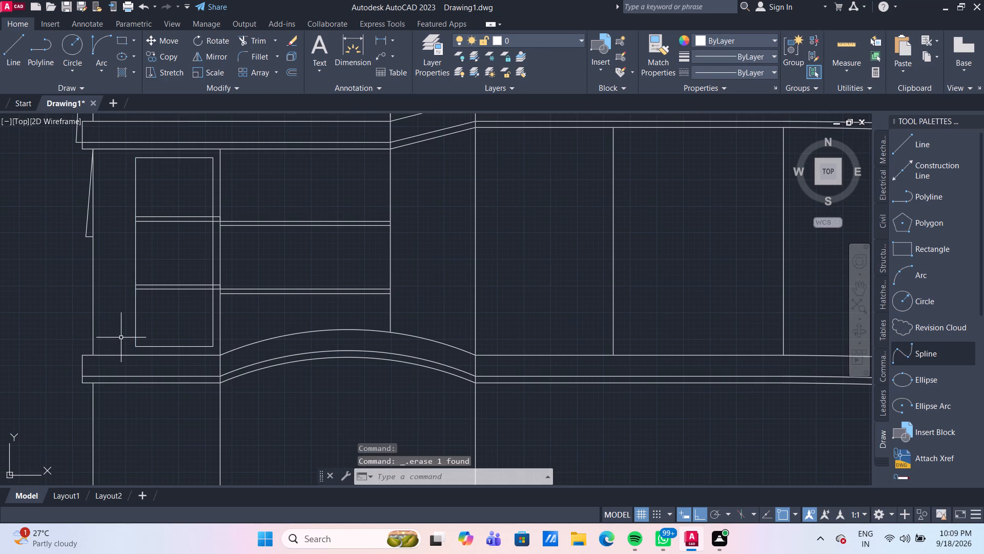
Draw short vertical lines joining the rectangle's left corners to the horizontal bands above and below.
left_click(15, 58)
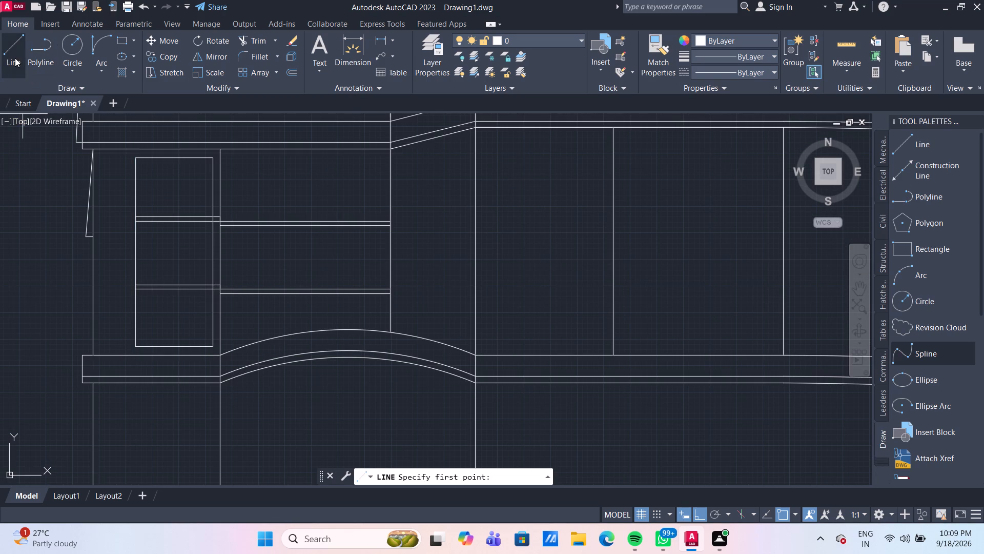
scroll(92, 117, "up", 2)
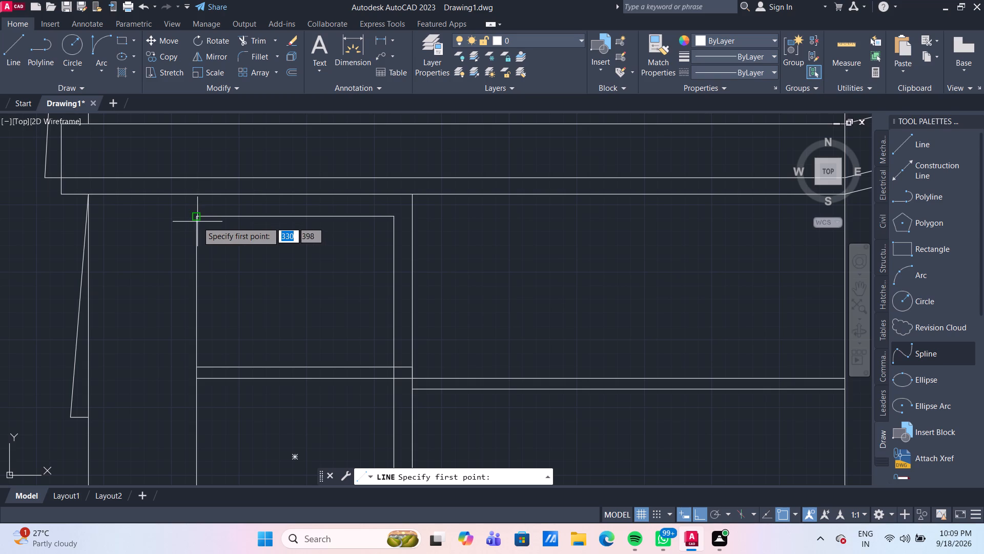
left_click(198, 217)
left_click(196, 191)
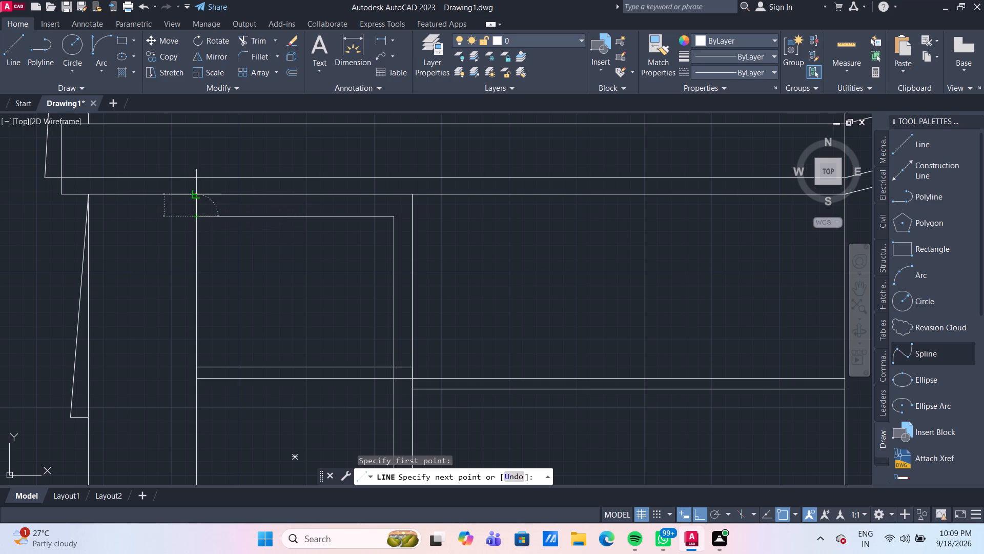
key("Return")
scroll(206, 259, "down", 2)
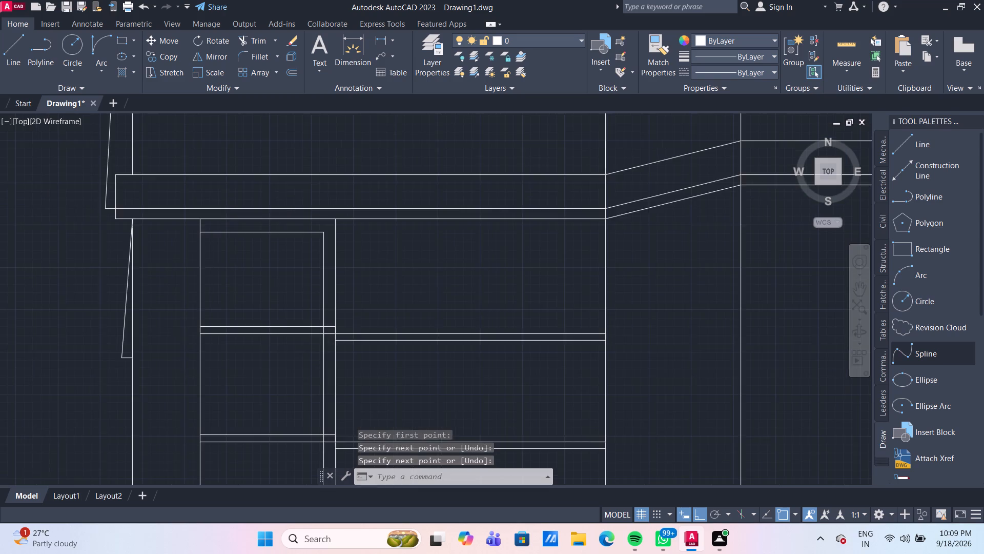
middle_click_drag(206, 310, 196, 235)
scroll(208, 306, "up", 2)
middle_click_drag(208, 306, 208, 222)
left_click(19, 54)
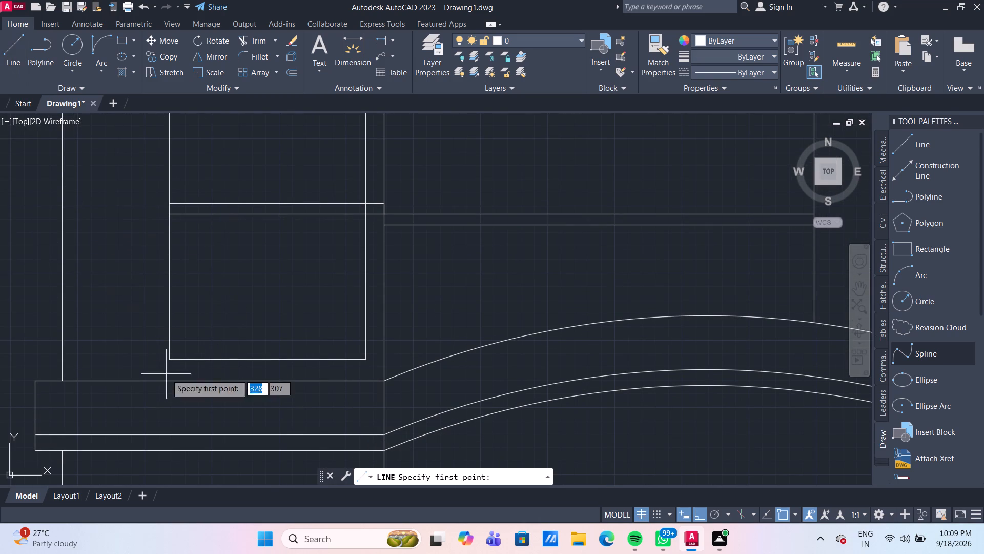
left_click_drag(168, 362, 169, 369)
left_click(171, 381)
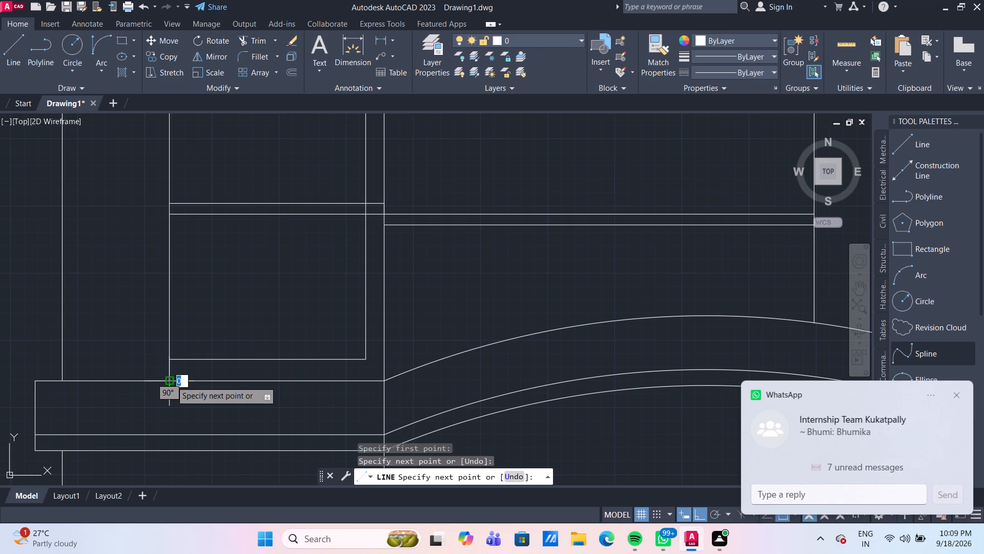
key("Return")
Trim both doubled horizontal lines out of the narrow gap between the rectangle's right side and the adjacent vertical line.
scroll(263, 409, "down", 1)
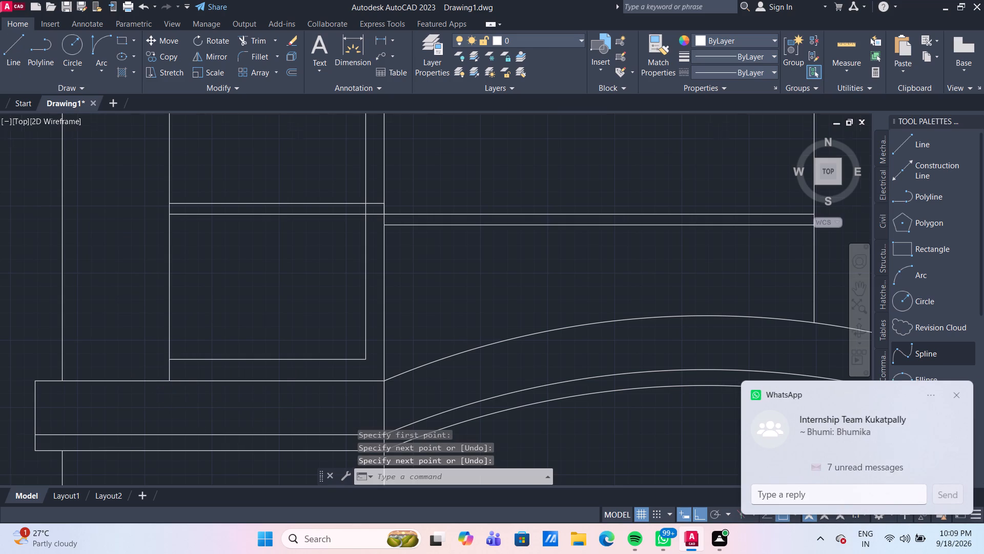
scroll(263, 409, "down", 1)
scroll(303, 349, "up", 2)
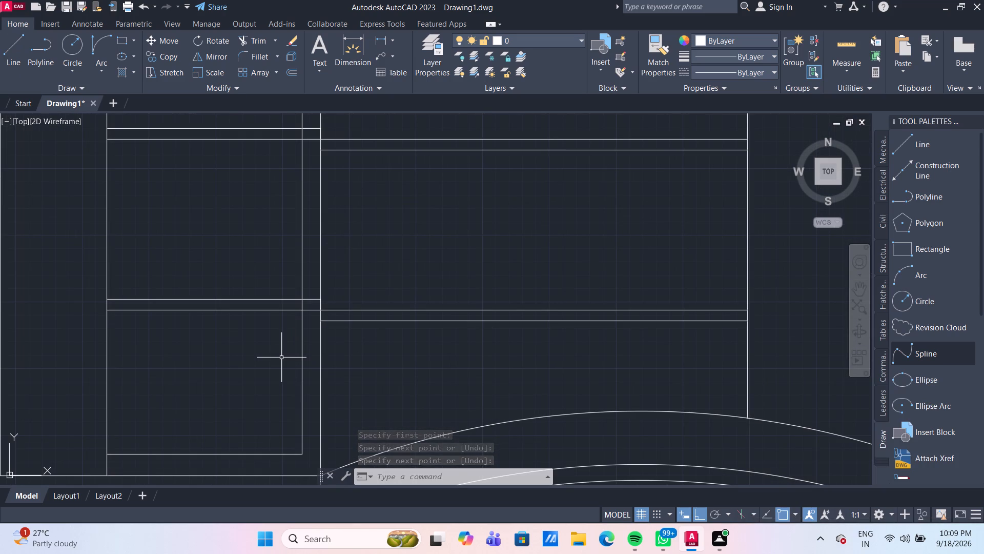
type("tv")
key("BackSpace")
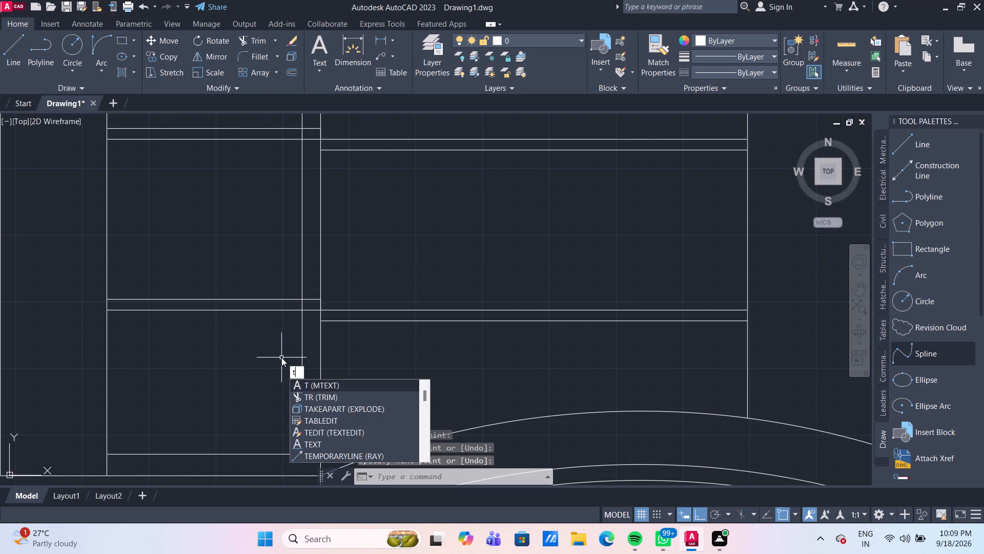
key("r")
key("Return")
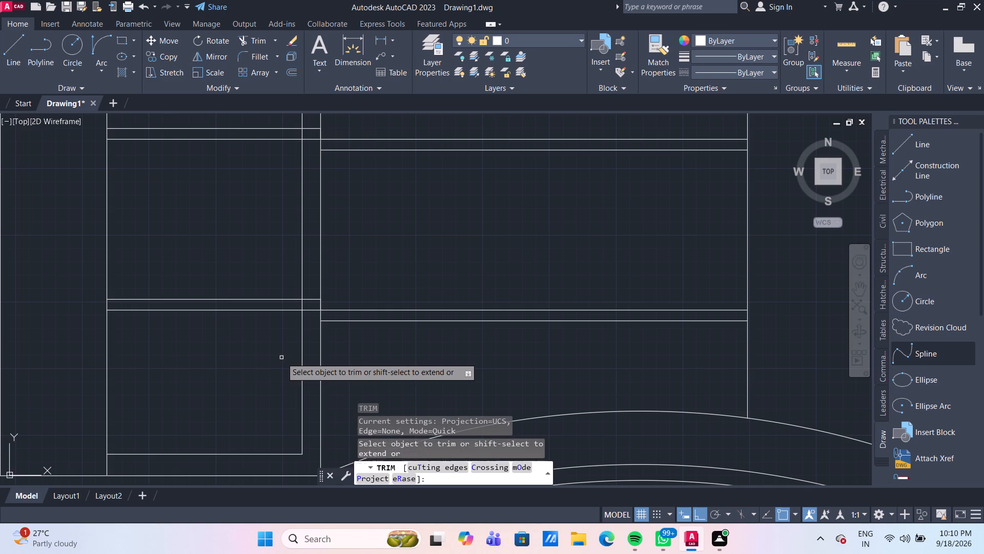
left_click(313, 294)
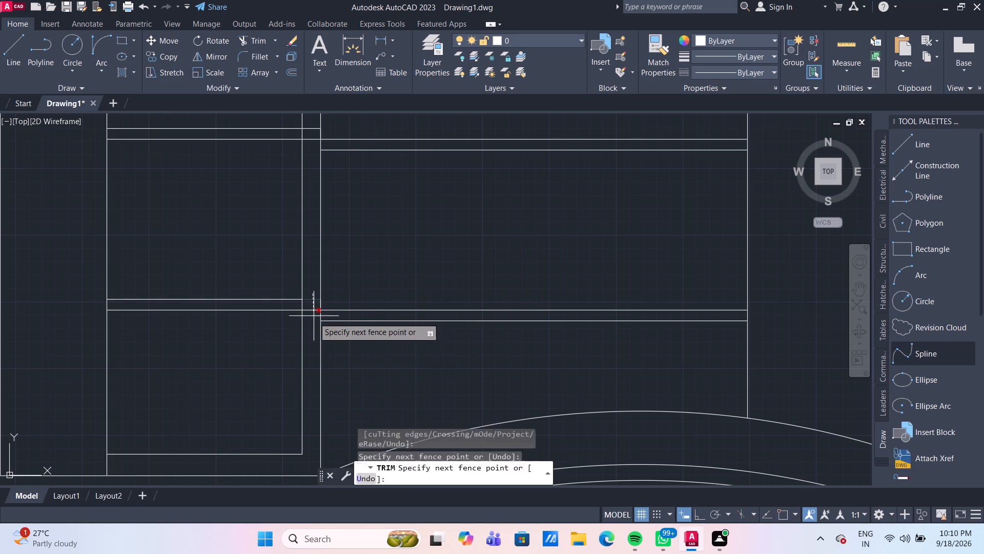
left_click(314, 324)
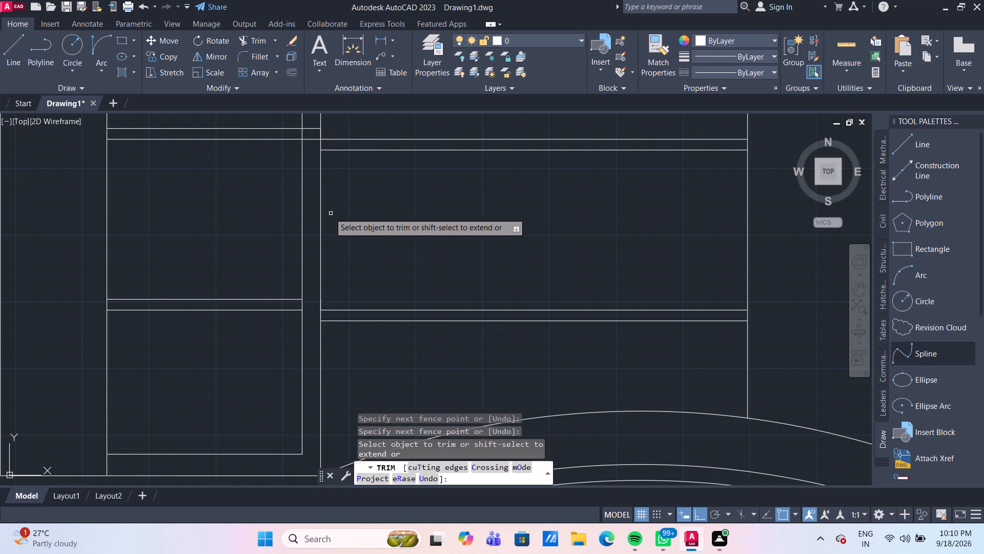
middle_click_drag(333, 198, 340, 300)
left_click_drag(316, 219, 318, 231)
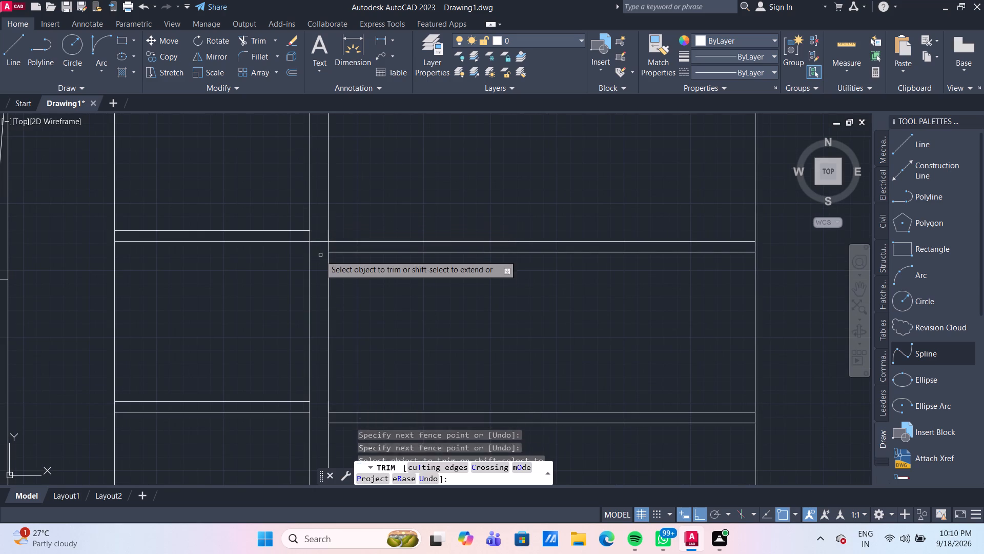
left_click(318, 240)
Examine the trimmed panel lines and the neighbouring bays of the facade.
scroll(416, 306, "down", 1)
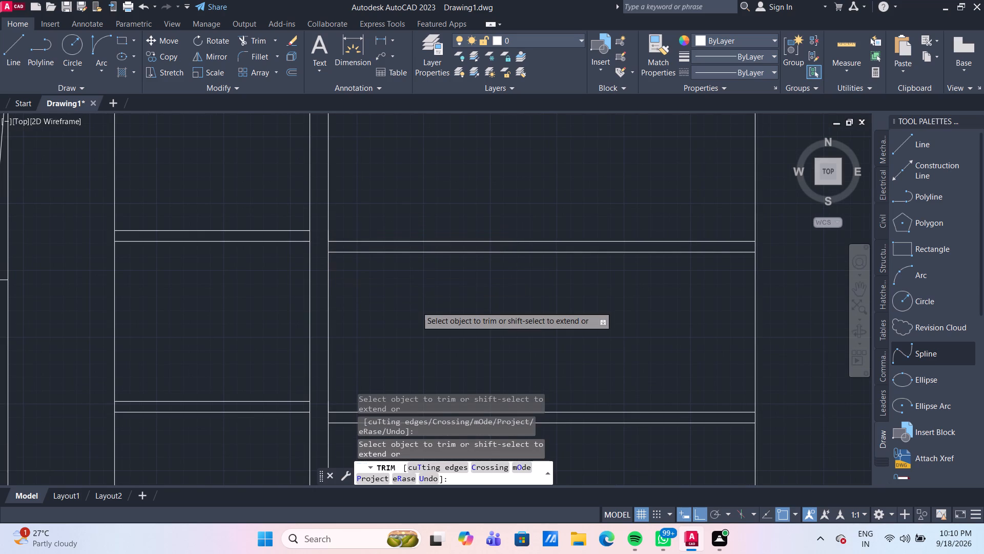
scroll(416, 306, "down", 1)
middle_click_drag(432, 310, 384, 272)
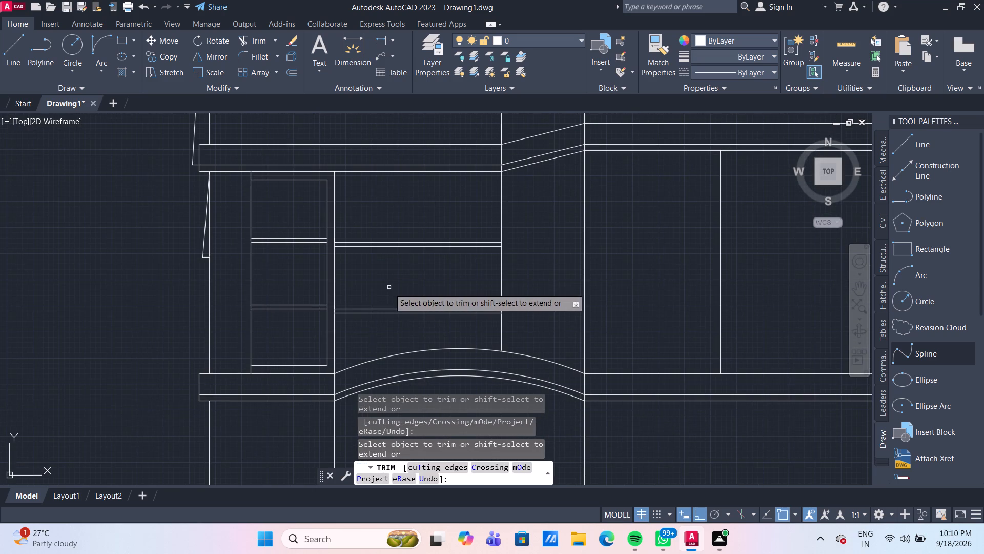
scroll(393, 317, "down", 1)
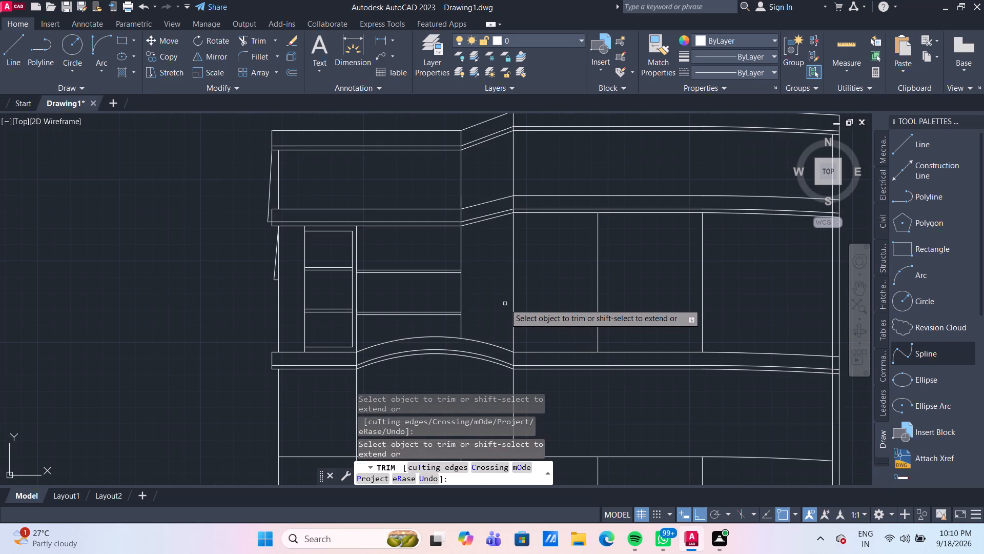
scroll(341, 275, "up", 3)
scroll(521, 340, "down", 2)
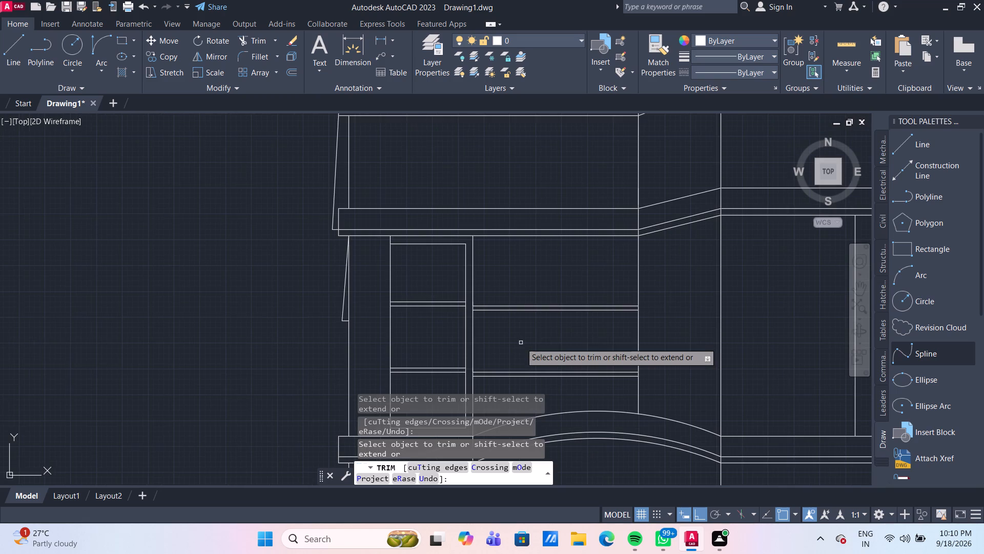
middle_click_drag(498, 321, 455, 274)
scroll(455, 334, "up", 4)
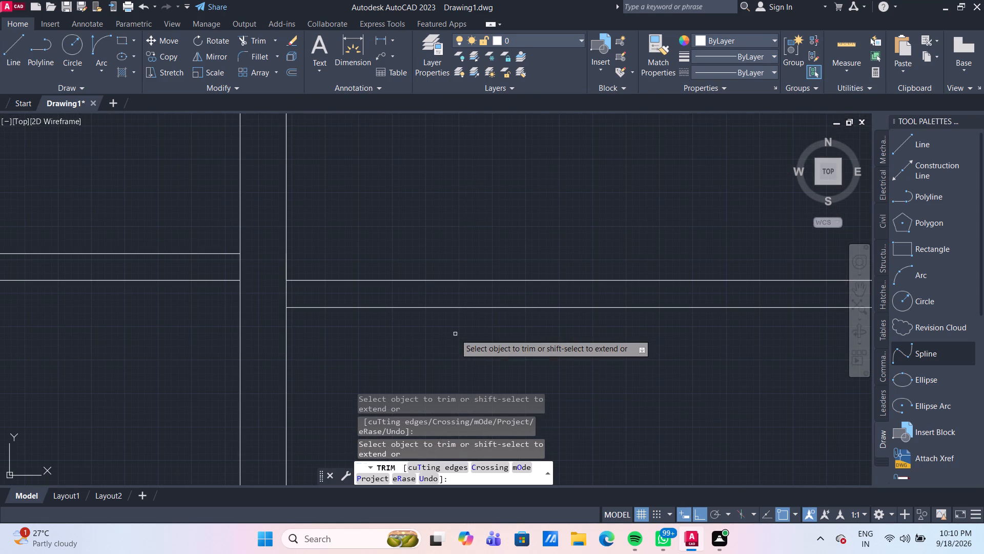
scroll(455, 334, "down", 4)
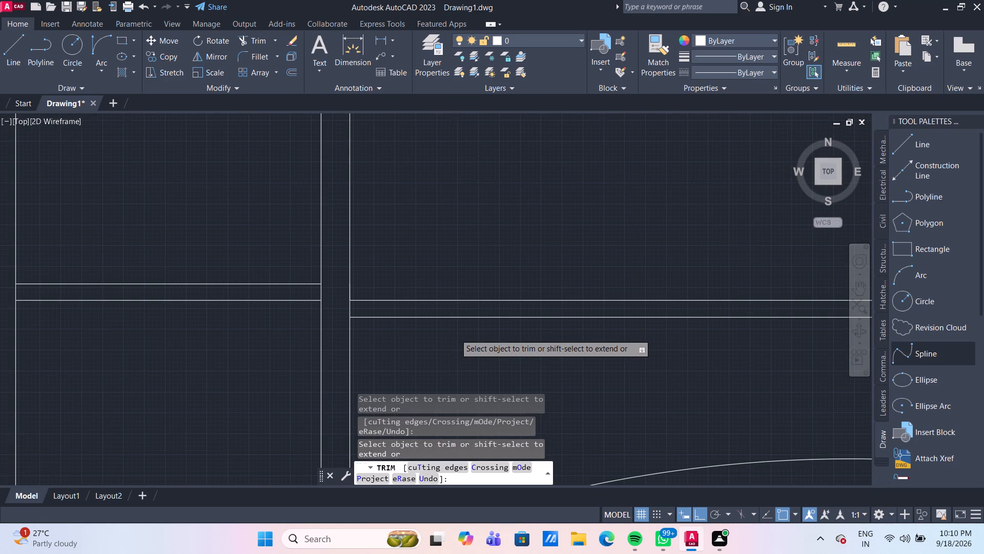
scroll(455, 334, "down", 1)
middle_click_drag(569, 314, 461, 281)
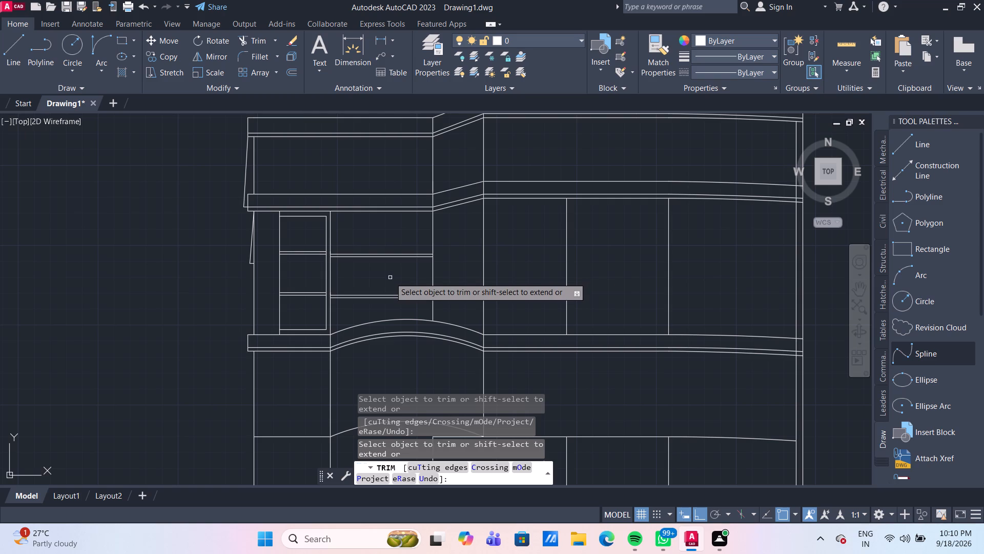
middle_click_drag(626, 264, 583, 258)
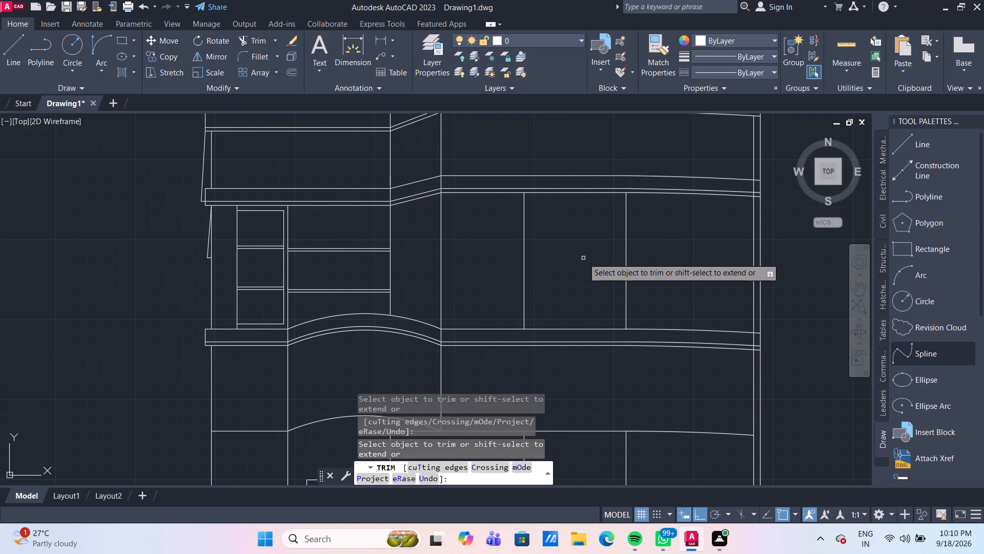
Measure the width and height of the plain wall bays between the upper and lower bands beside the arch.
key("Escape")
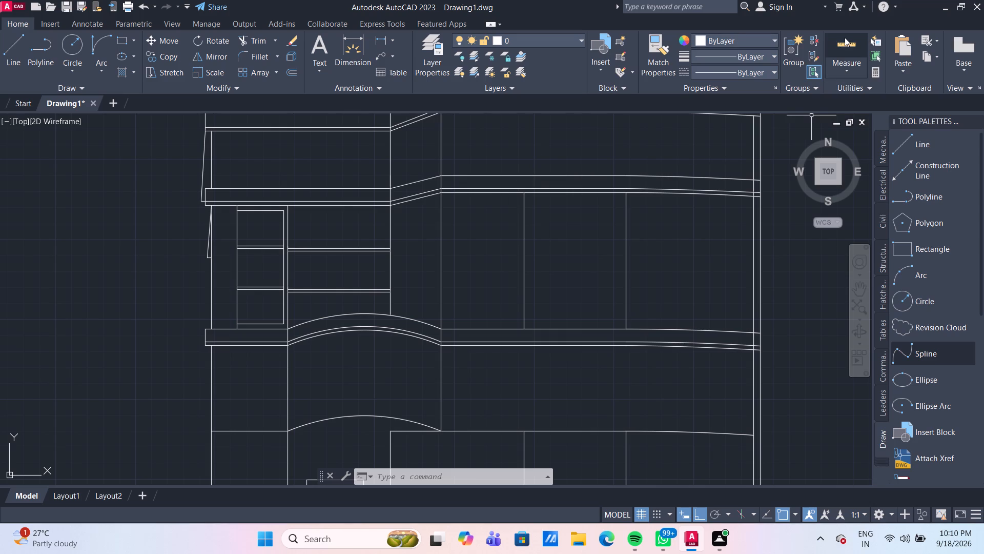
left_click_drag(845, 37, 839, 43)
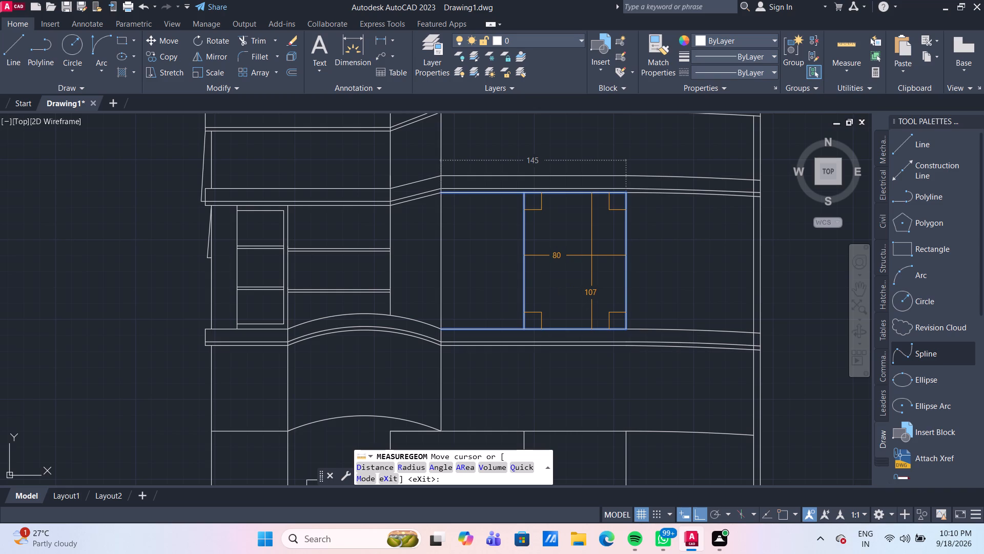
key("Escape")
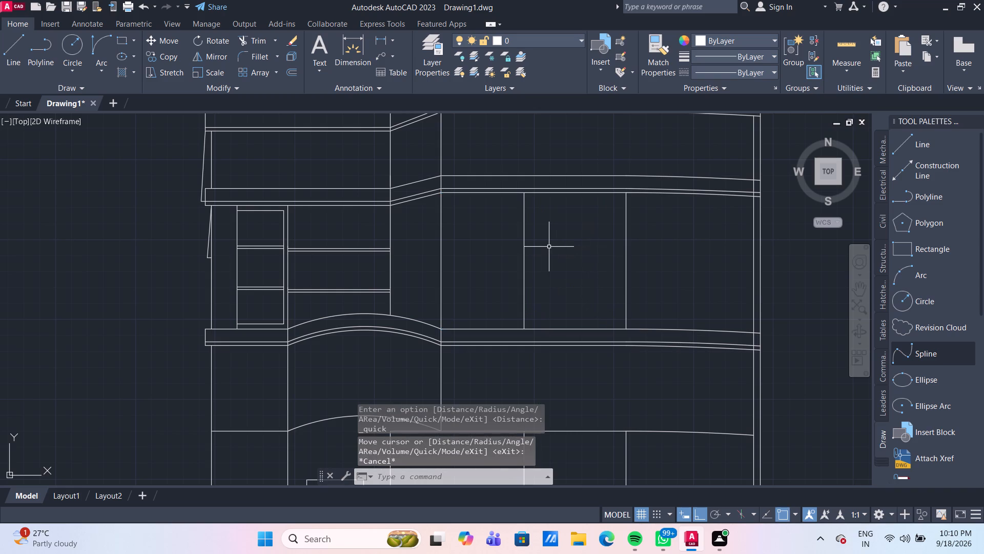
scroll(526, 259, "down", 1)
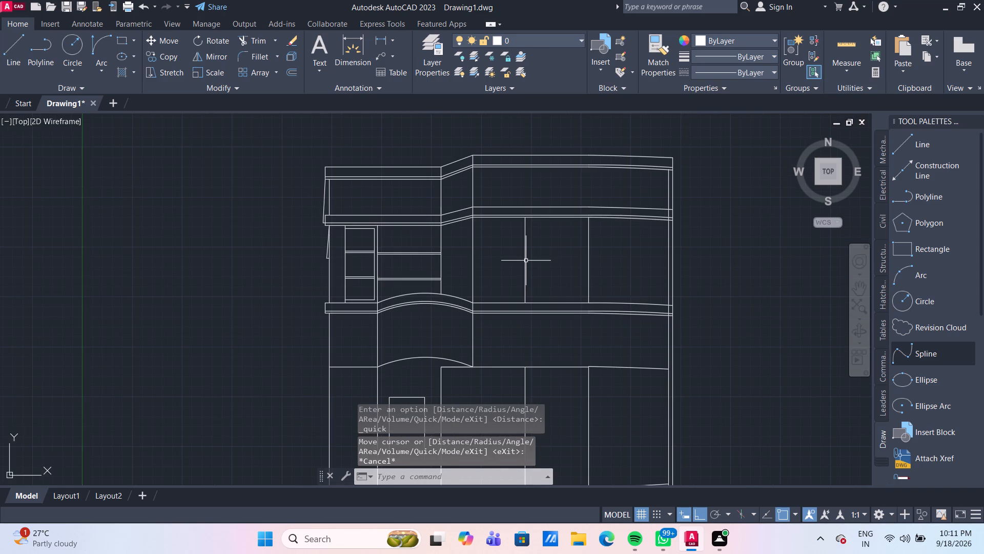
middle_click_drag(524, 266, 505, 279)
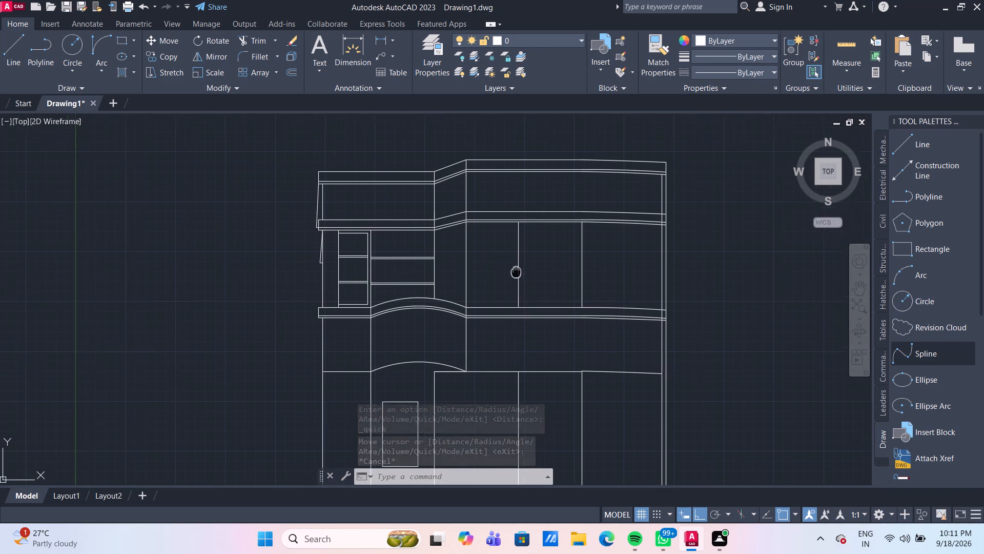
middle_click_drag(505, 279, 478, 282)
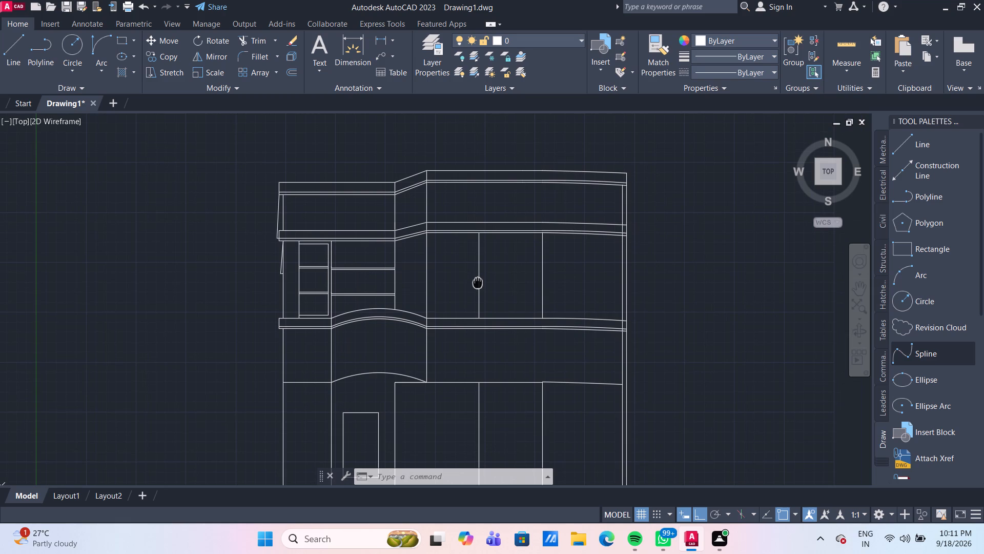
middle_click_drag(478, 282, 479, 283)
scroll(479, 283, "up", 1)
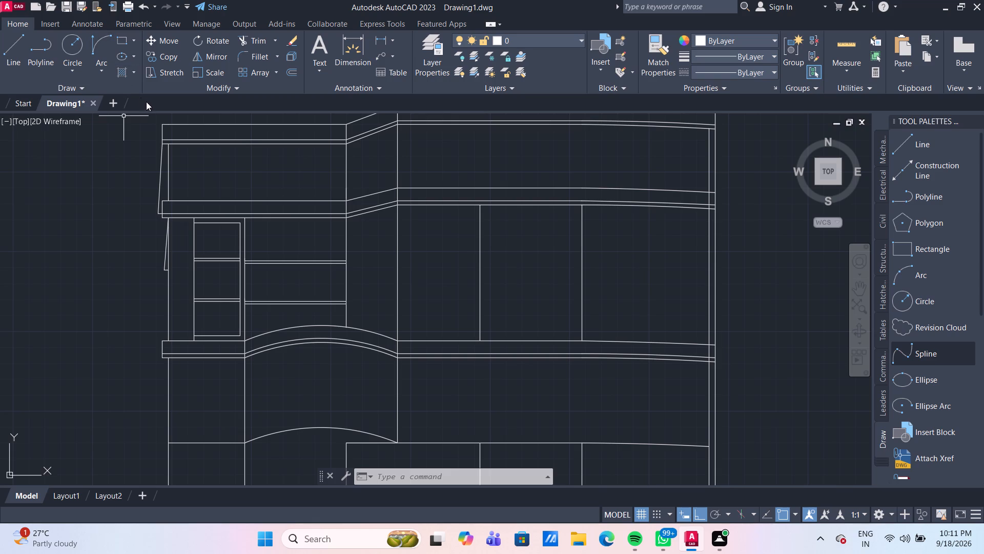
left_click(399, 266)
key("Escape")
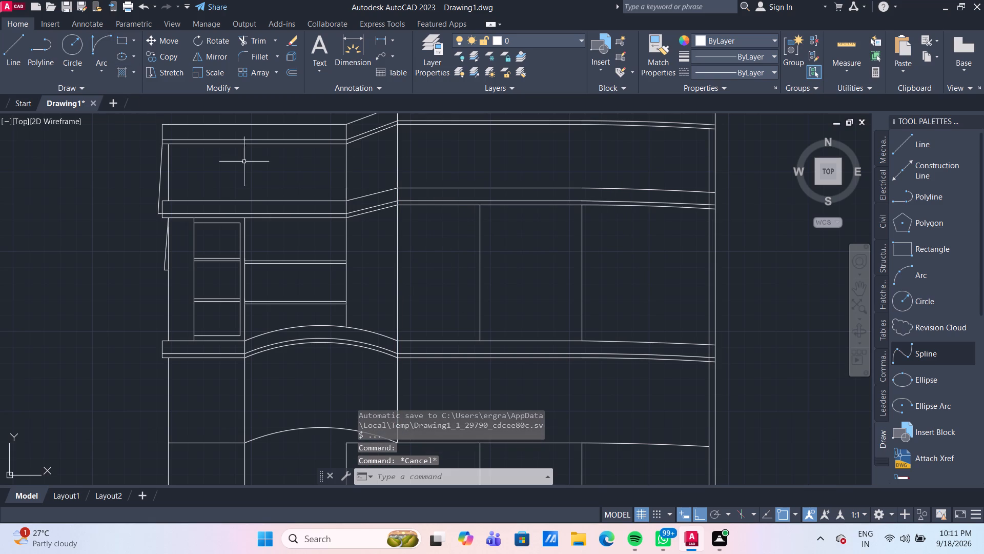
Draw a vertical line about 107 long between the upper and lower bands, over the long vertical line at the arch's right end.
left_click(23, 44)
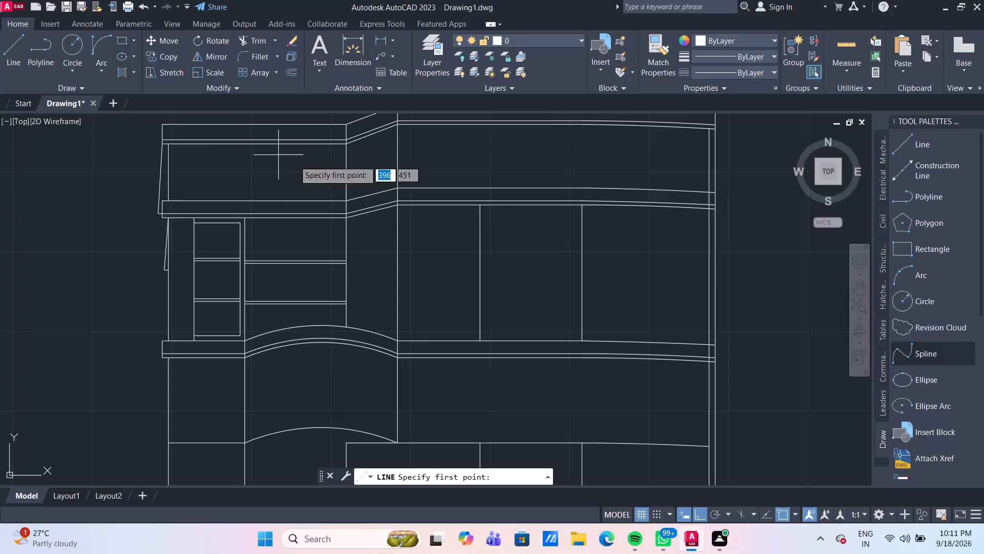
scroll(417, 231, "up", 2)
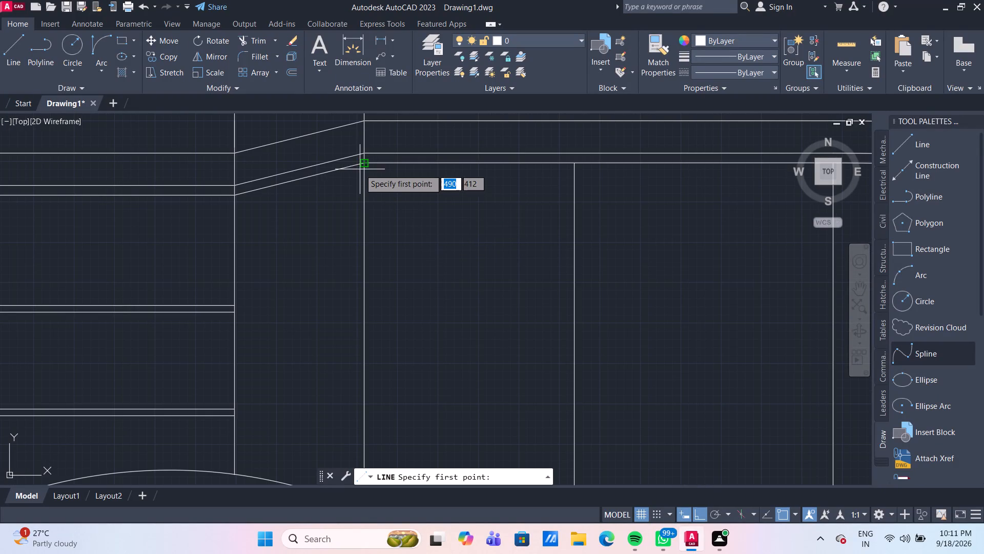
left_click_drag(365, 164, 367, 170)
scroll(367, 305, "down", 2)
middle_click_drag(360, 342, 362, 306)
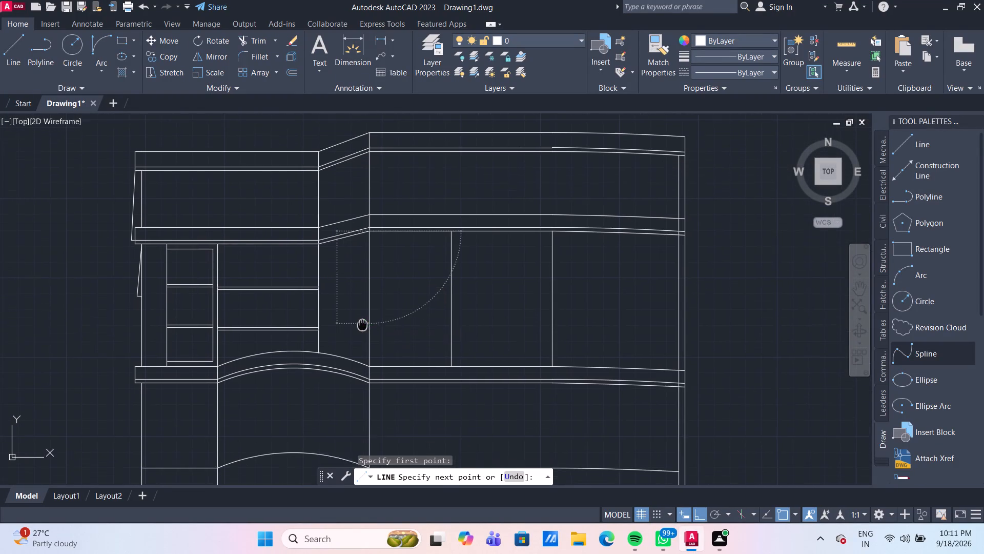
scroll(371, 343, "up", 2)
left_click(364, 359)
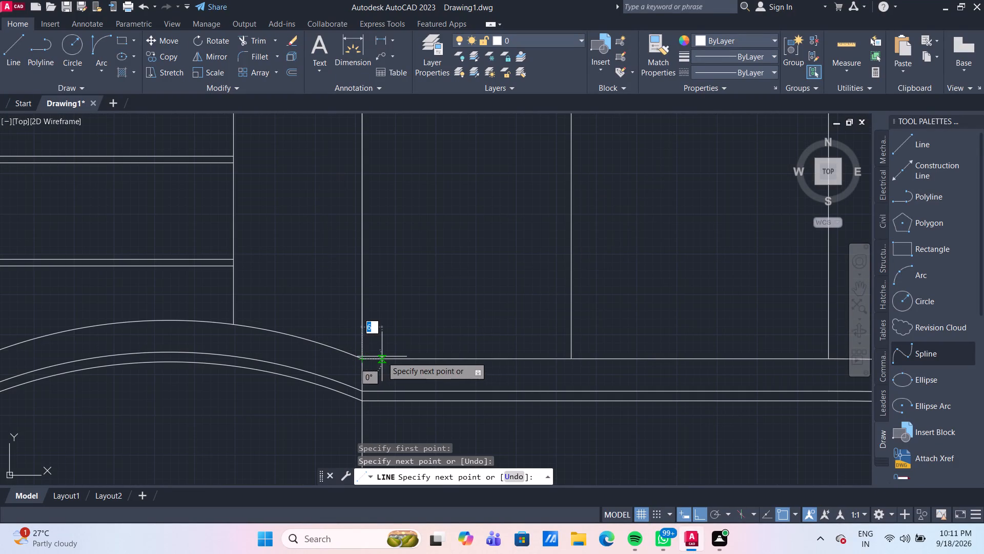
key("Escape")
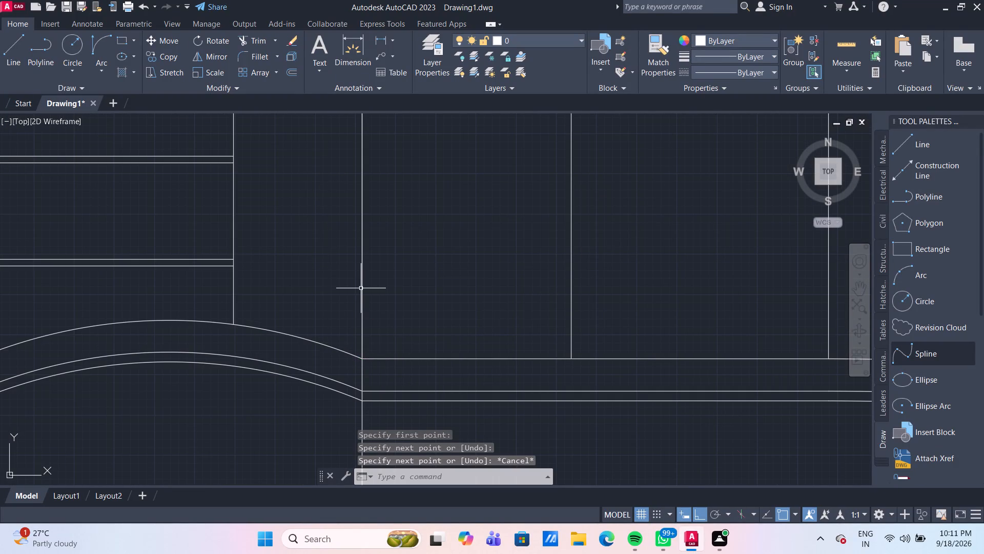
Move the new vertical line 15 to the right, into the adjacent plain bay.
left_click(361, 288)
scroll(406, 299, "down", 2)
middle_click_drag(406, 299, 298, 326)
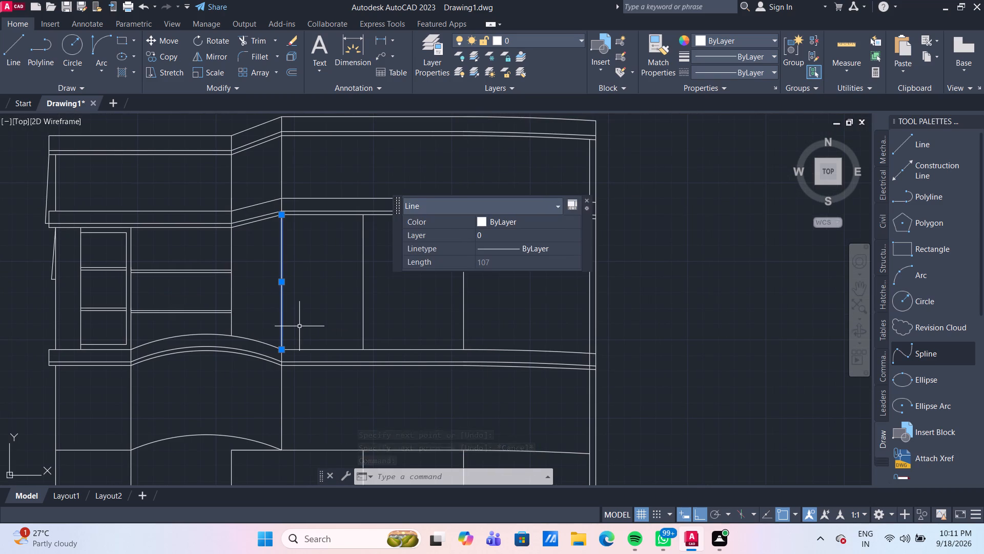
key("m")
key("Return")
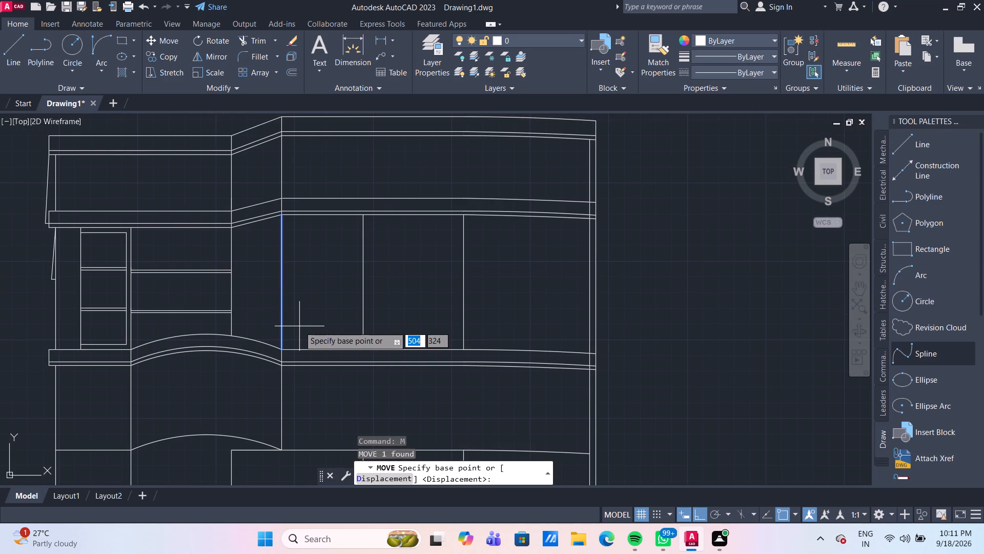
scroll(302, 195, "up", 2)
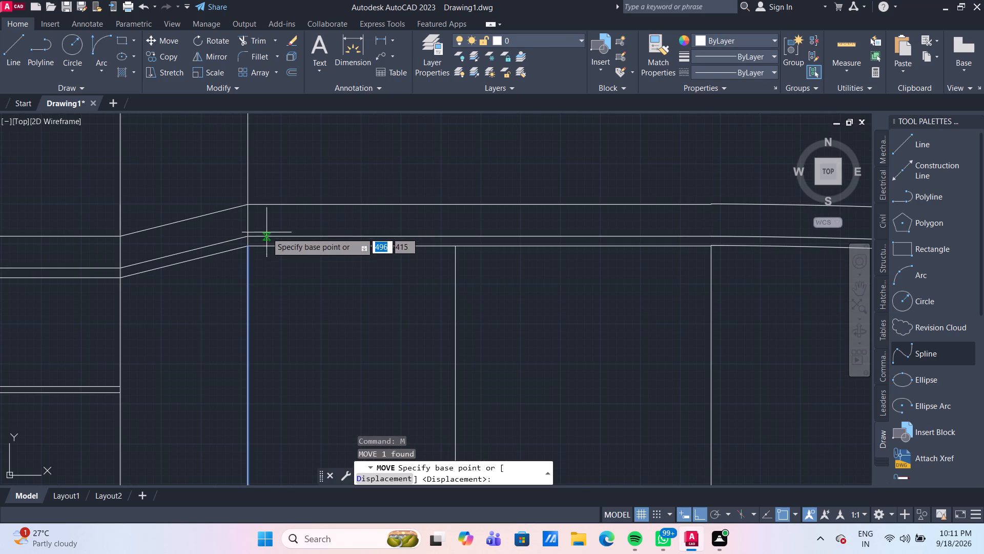
left_click(251, 245)
scroll(290, 247, "down", 1)
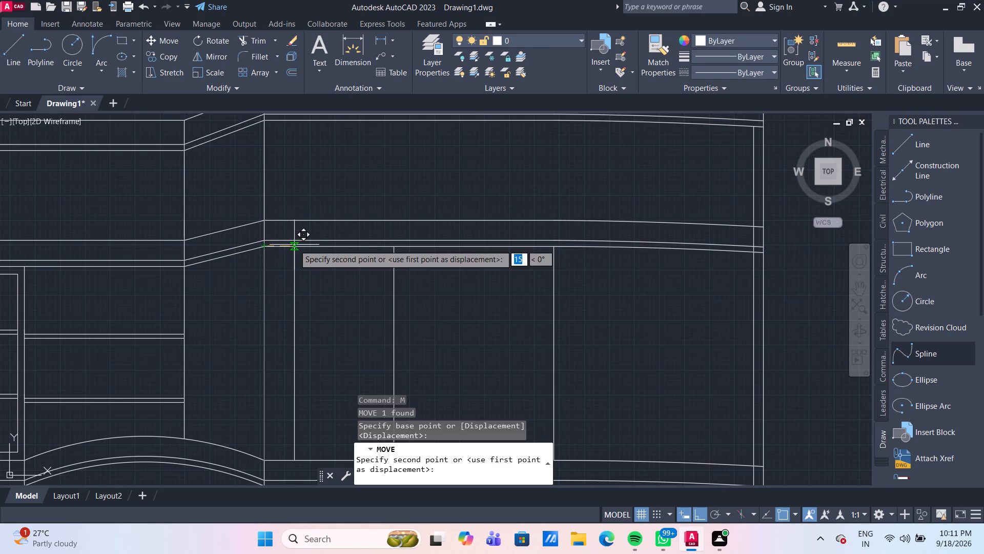
type("15")
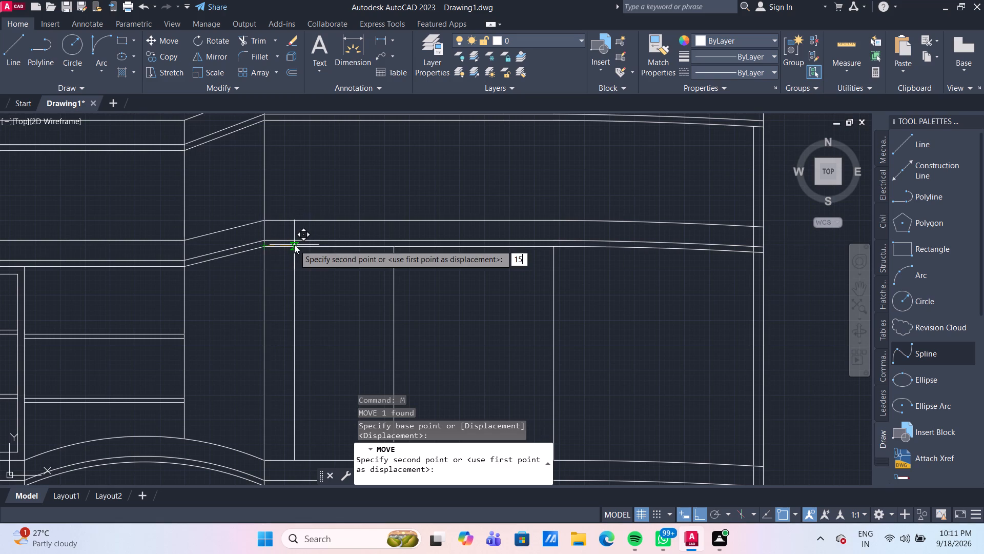
key("Return")
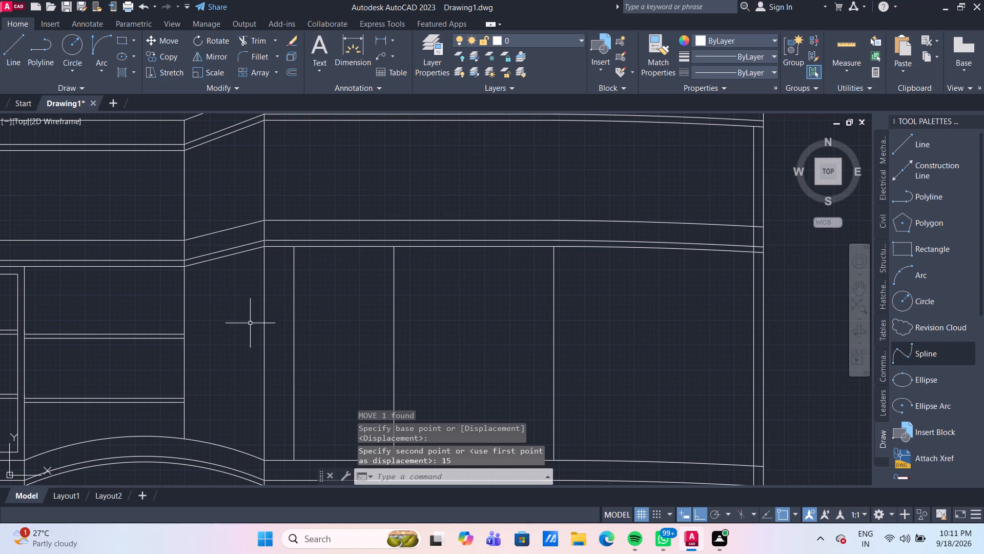
Offset the moved line 30 to the left, then offset that copy a further 12 to the left, within the sloped bay.
scroll(339, 327, "down", 1)
middle_click_drag(339, 331, 331, 310)
scroll(326, 317, "up", 2)
middle_click_drag(326, 317, 325, 278)
scroll(322, 290, "down", 1)
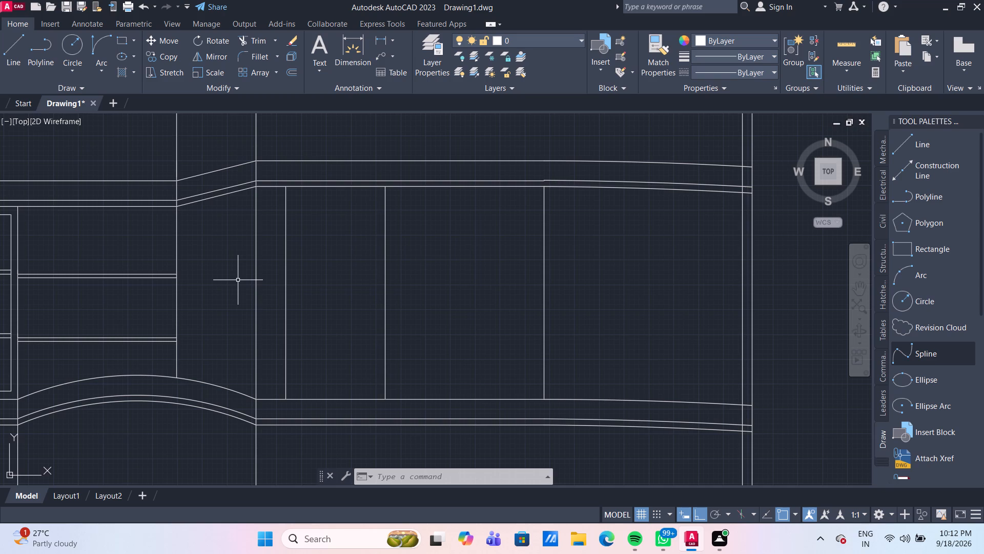
key("o")
key("Return")
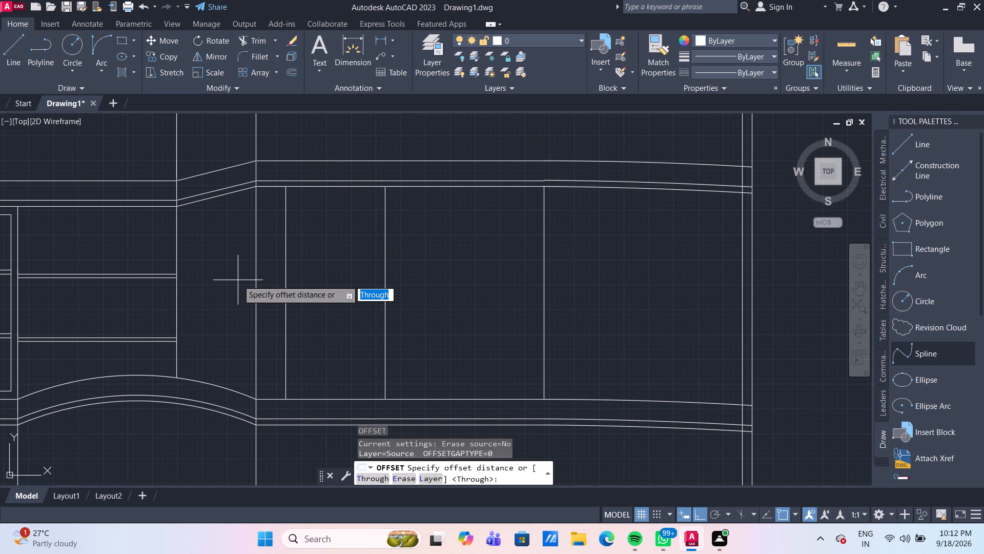
key("Return")
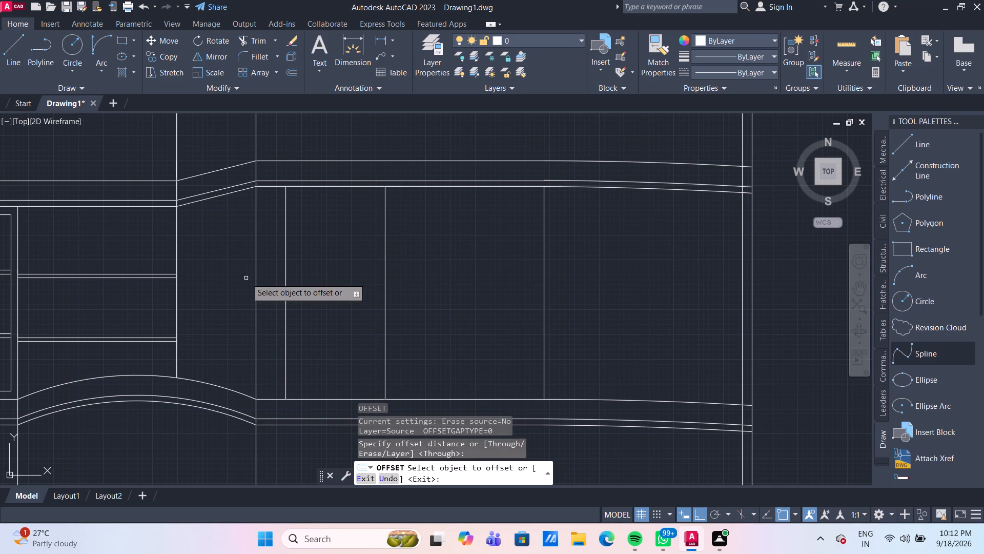
left_click(286, 304)
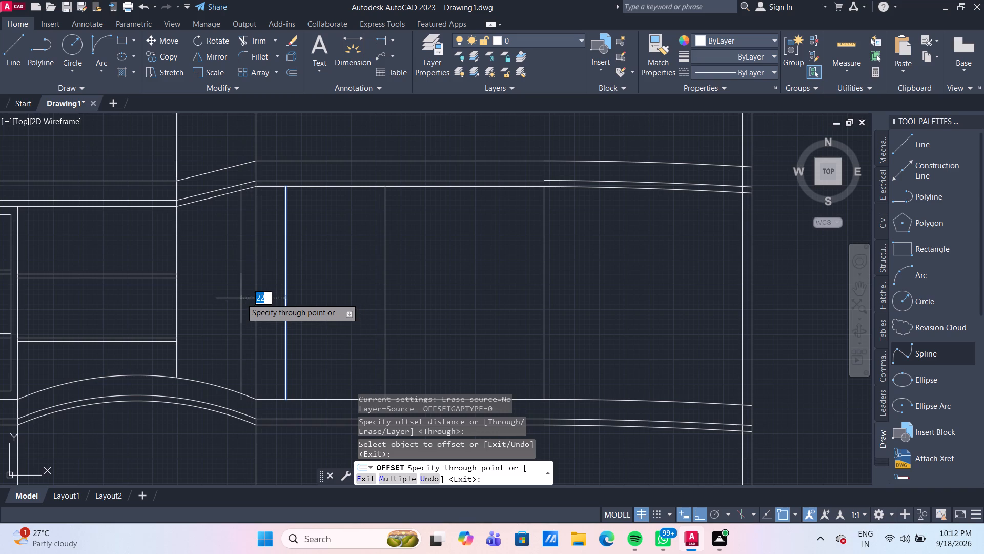
type("30")
key("Return")
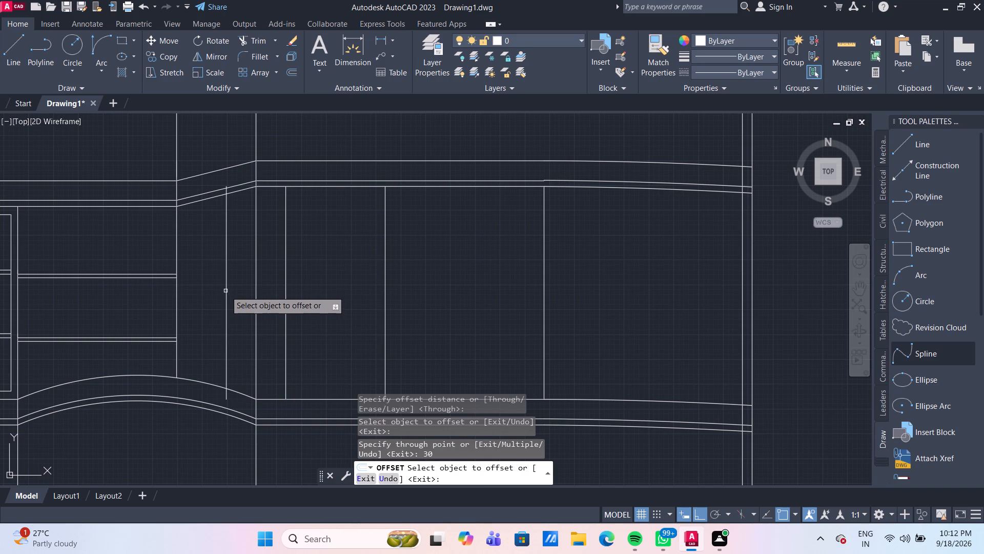
left_click(225, 291)
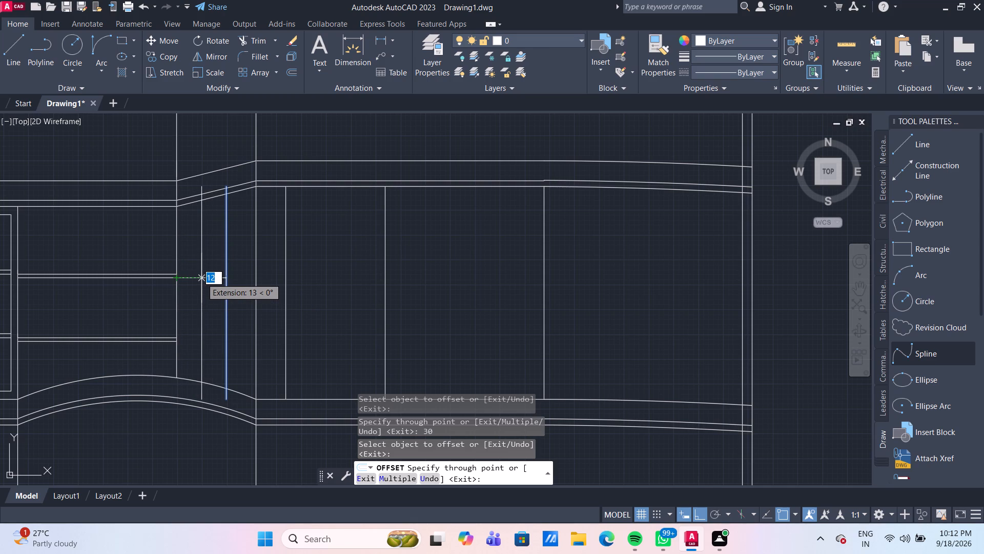
type("12")
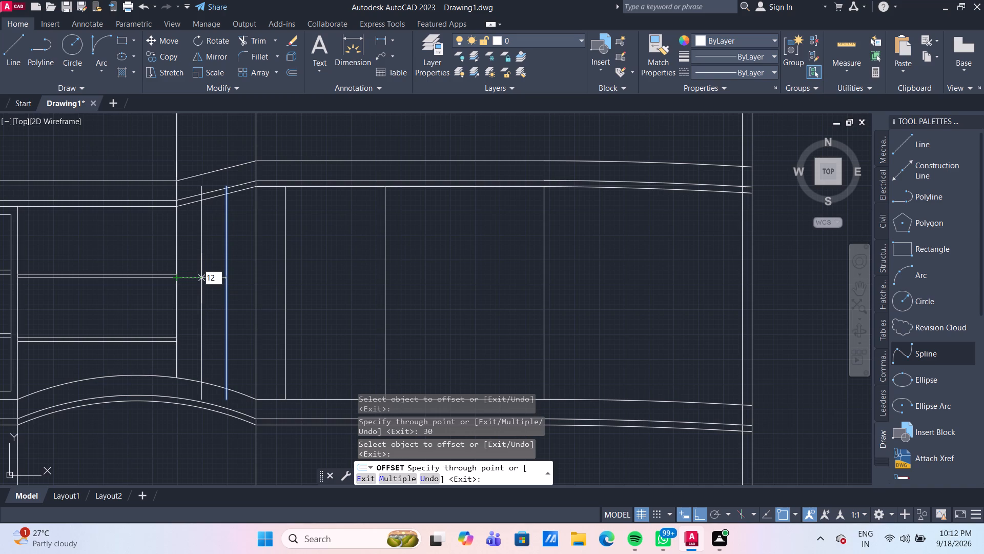
key("Return")
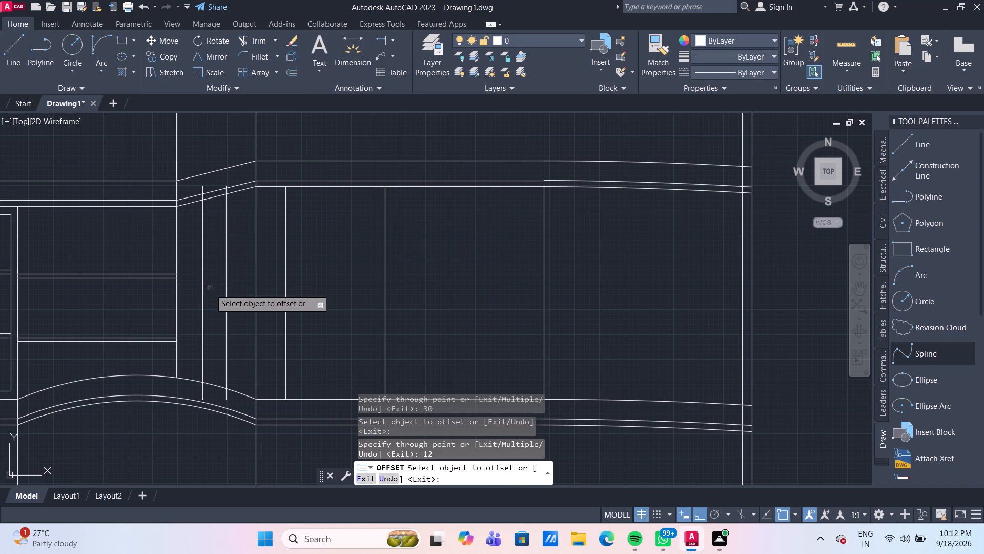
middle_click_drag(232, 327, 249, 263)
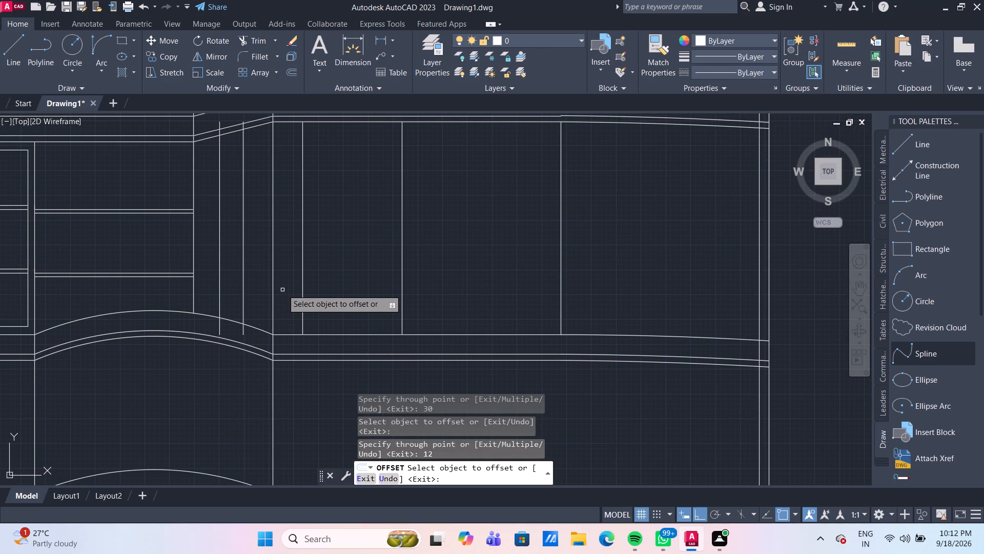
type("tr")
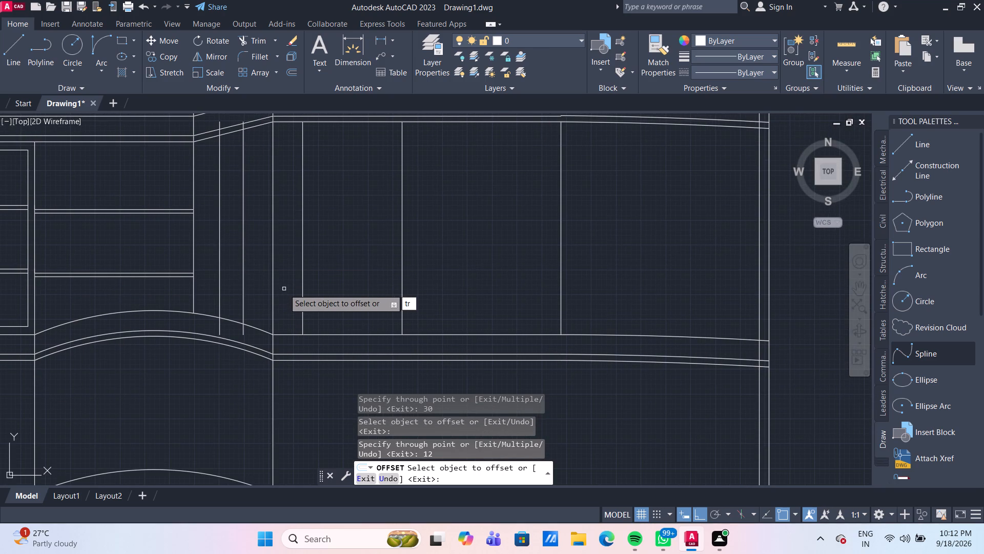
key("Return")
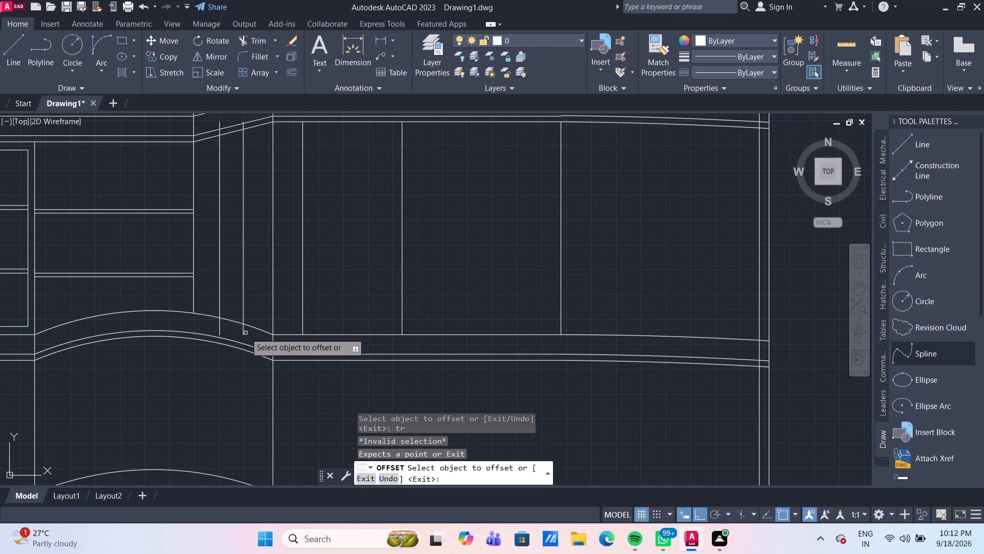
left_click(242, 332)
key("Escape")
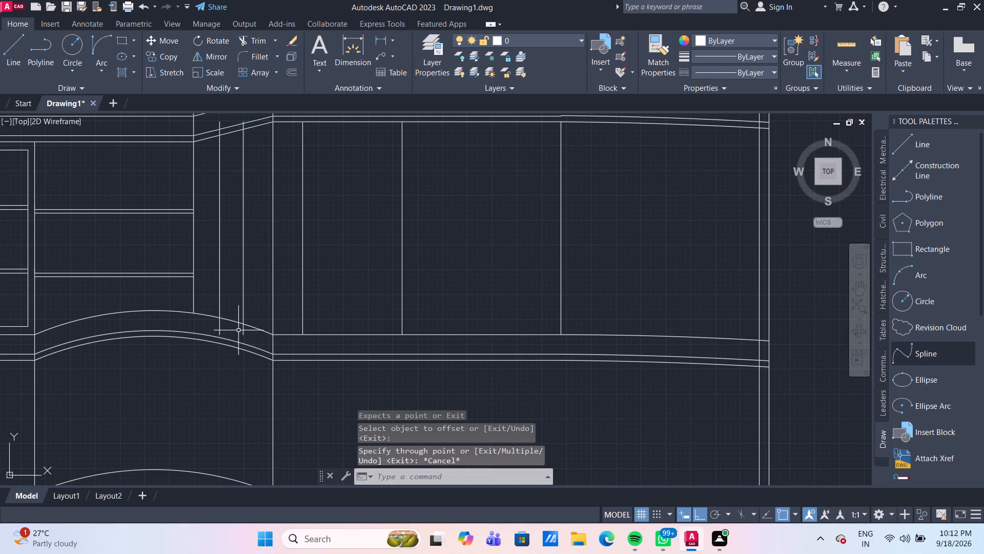
Trim the two vertical lines in the sloped bay to the arched band's top edge and the upper band's sloped bottom edge.
type("tr")
key("Return")
left_click(242, 327)
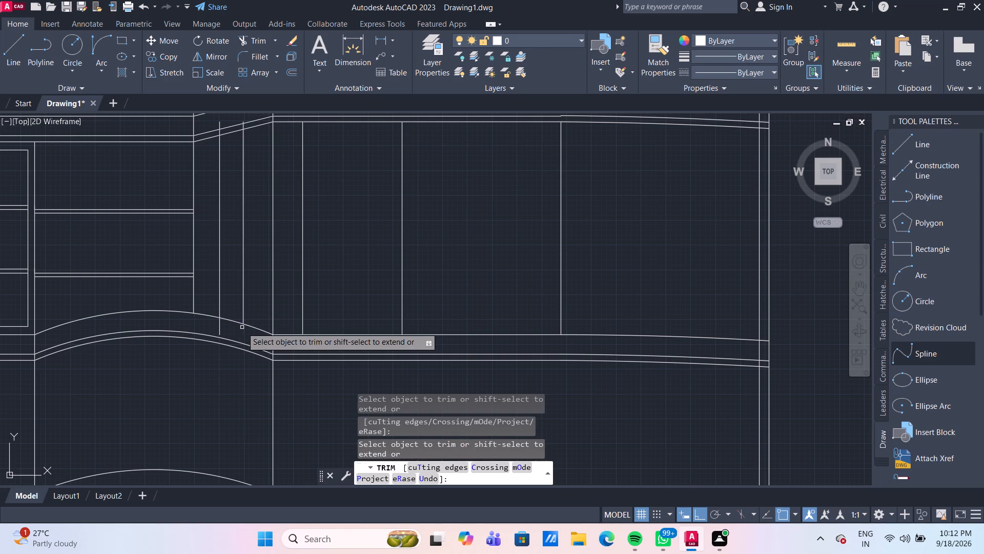
left_click(220, 328)
middle_click_drag(320, 251, 321, 252)
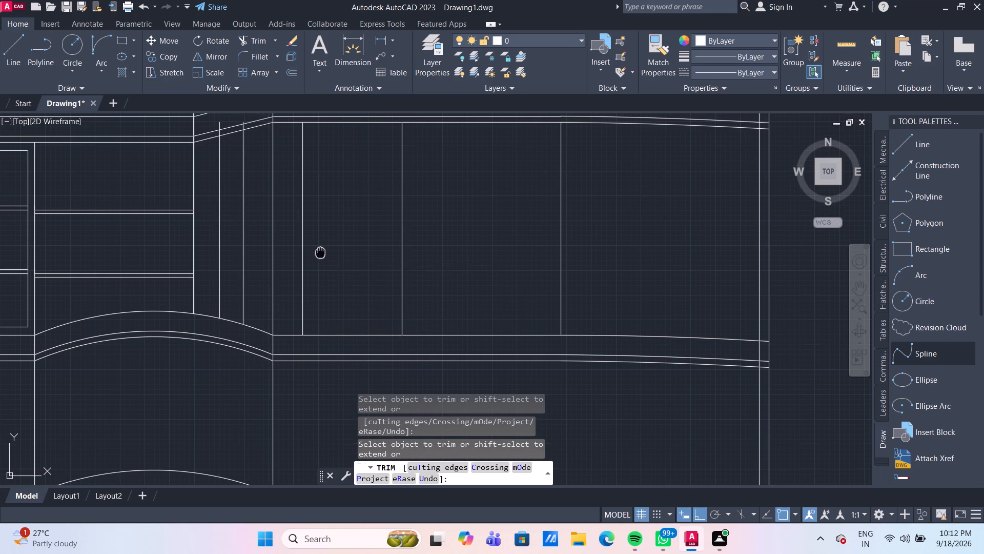
middle_click_drag(321, 252, 333, 339)
scroll(236, 192, "up", 3)
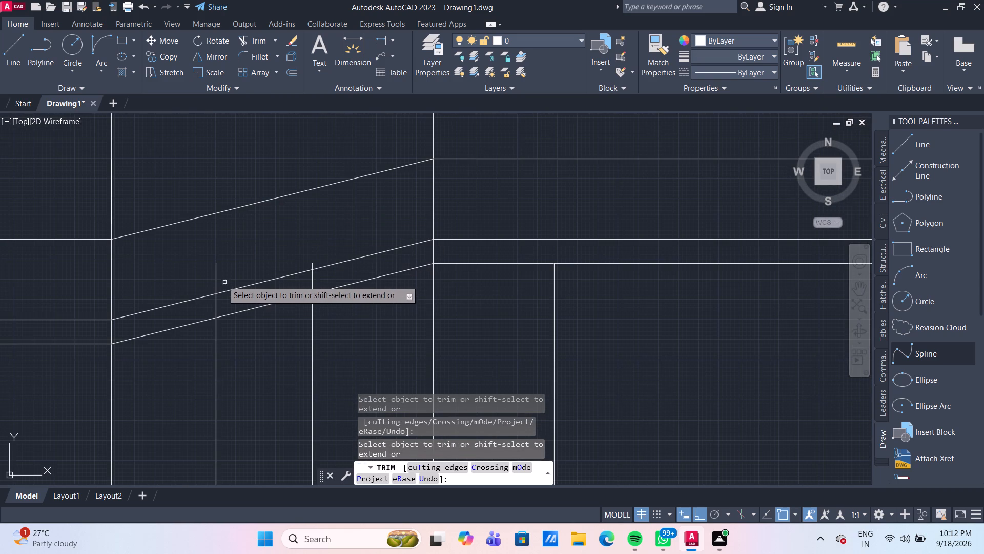
left_click(214, 304)
left_click(215, 273)
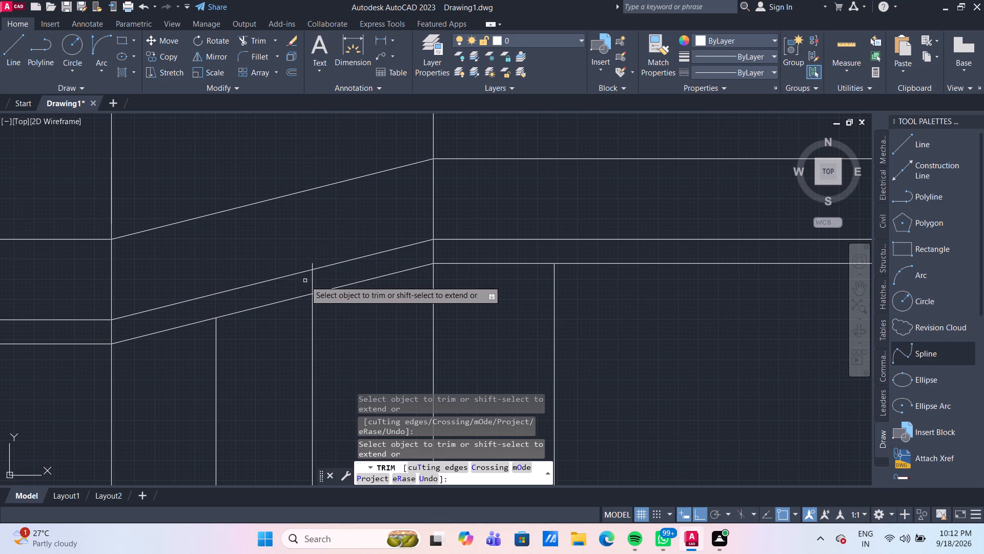
left_click(312, 282)
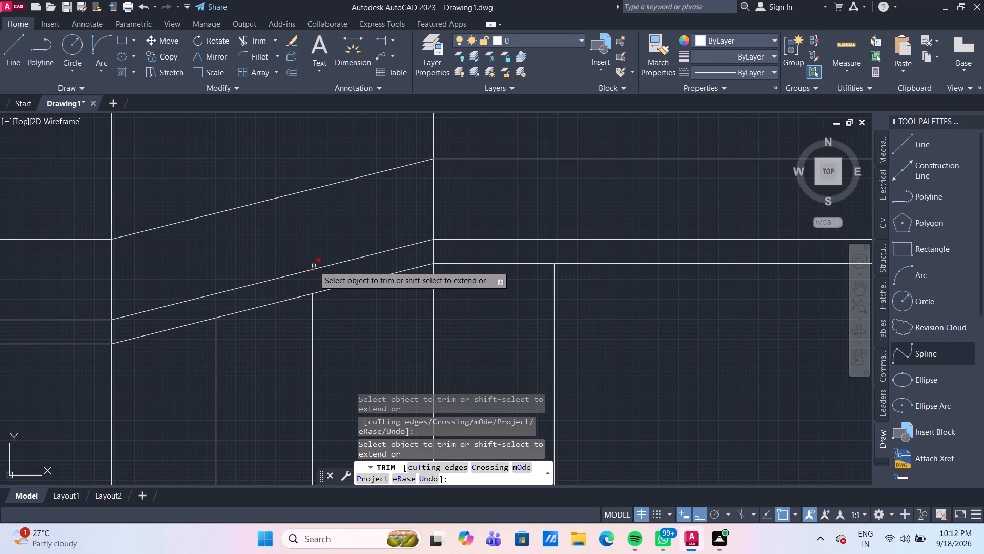
left_click(314, 266)
scroll(306, 226, "down", 3)
scroll(380, 295, "down", 2)
middle_click_drag(379, 297, 368, 277)
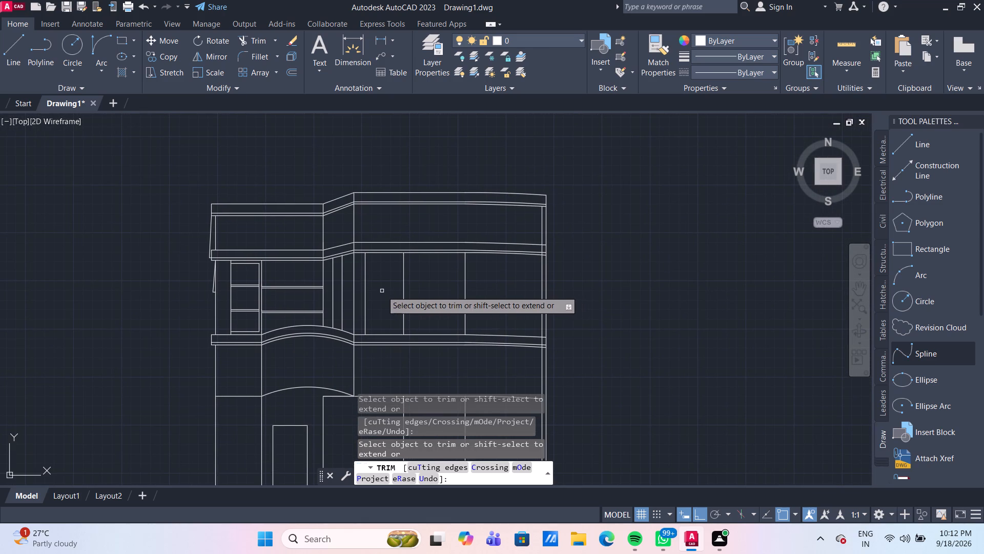
key("Escape")
Offset the straight bottom edge of the upper band, beyond the sloped bay, 35 downward and offset that copy another 35 downward.
scroll(375, 293, "up", 2)
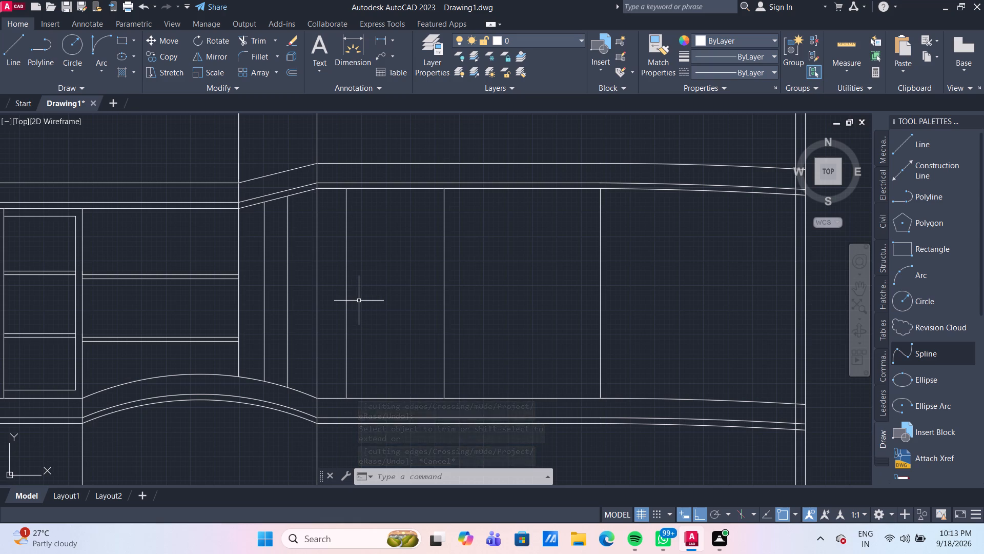
scroll(359, 301, "down", 1)
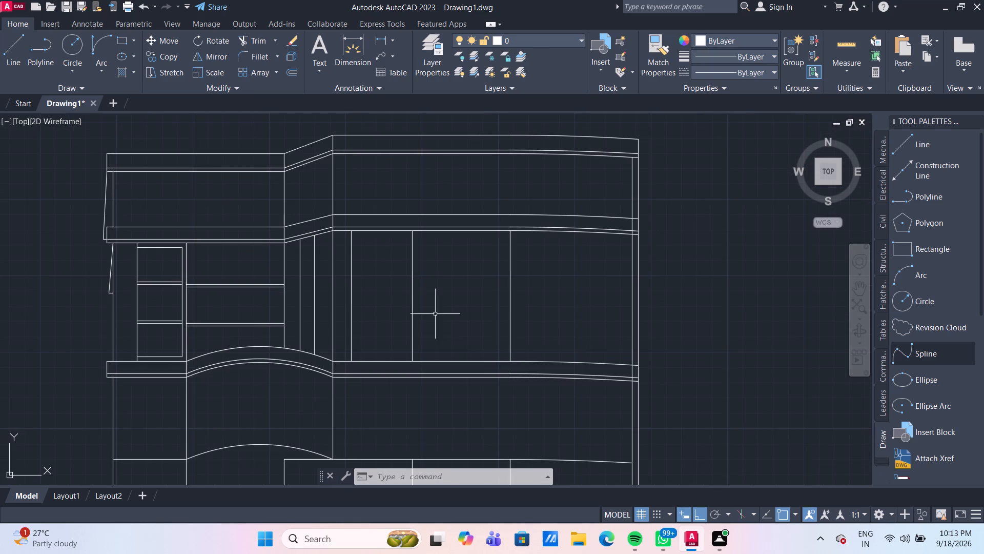
middle_click_drag(442, 315, 380, 296)
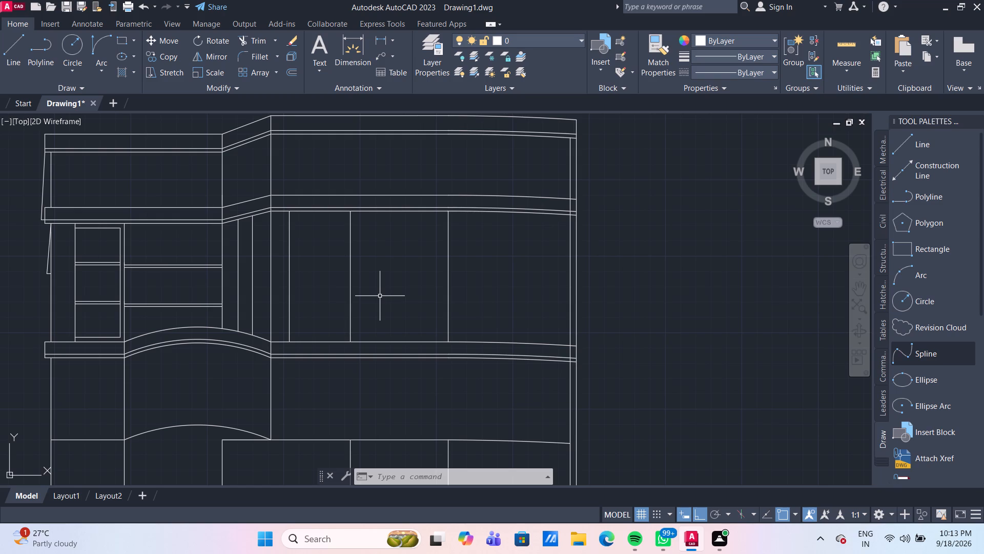
scroll(354, 284, "up", 1)
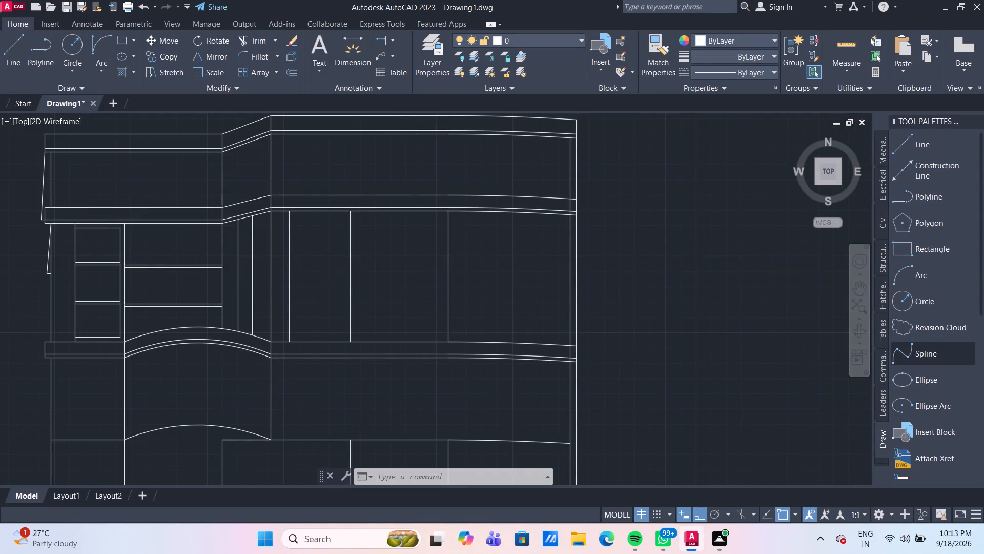
scroll(354, 284, "down", 1)
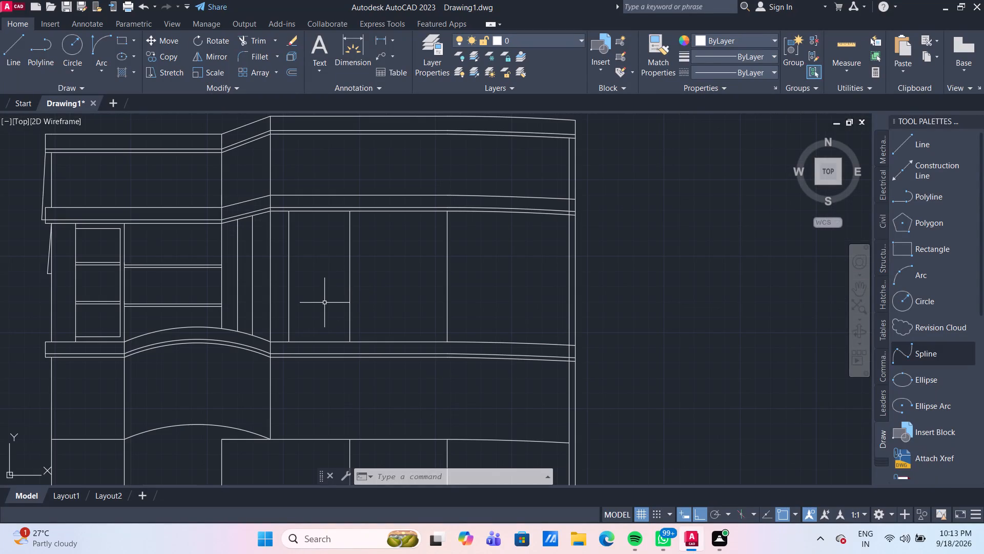
key("o")
key("Return")
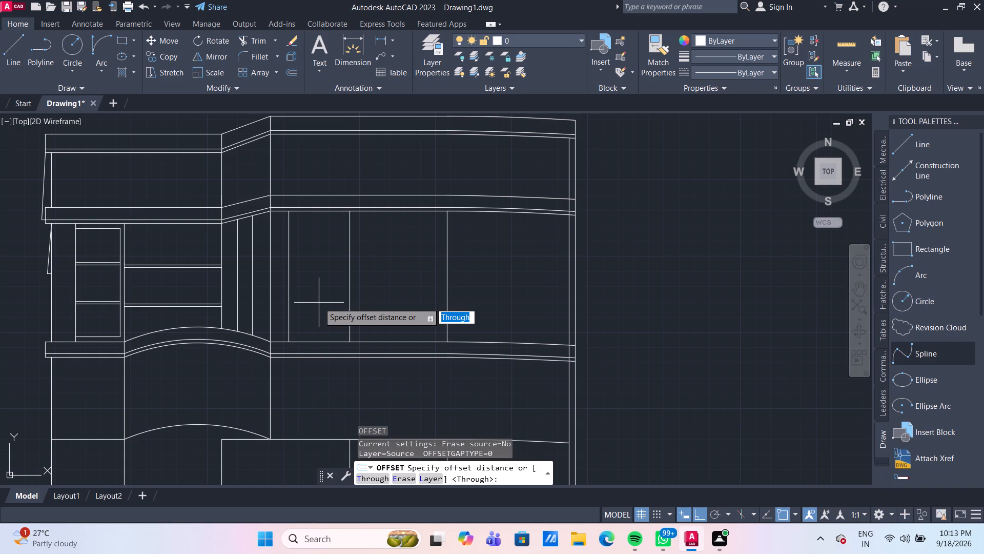
key("Return")
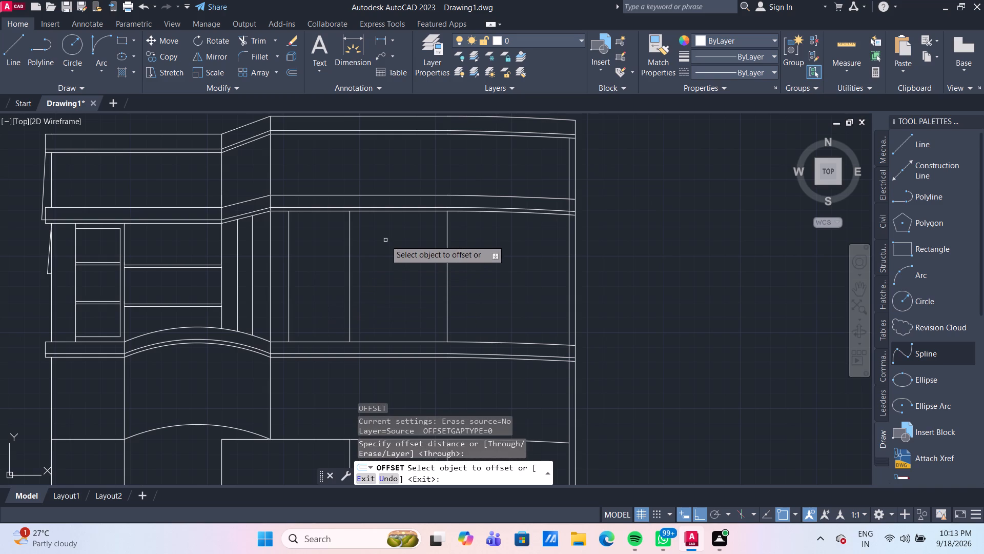
left_click(385, 211)
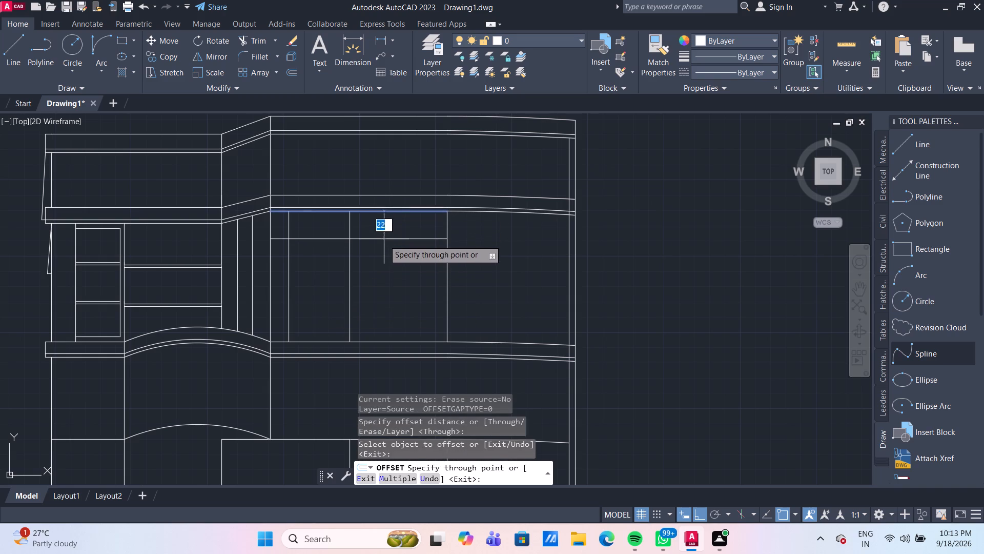
left_click(384, 242)
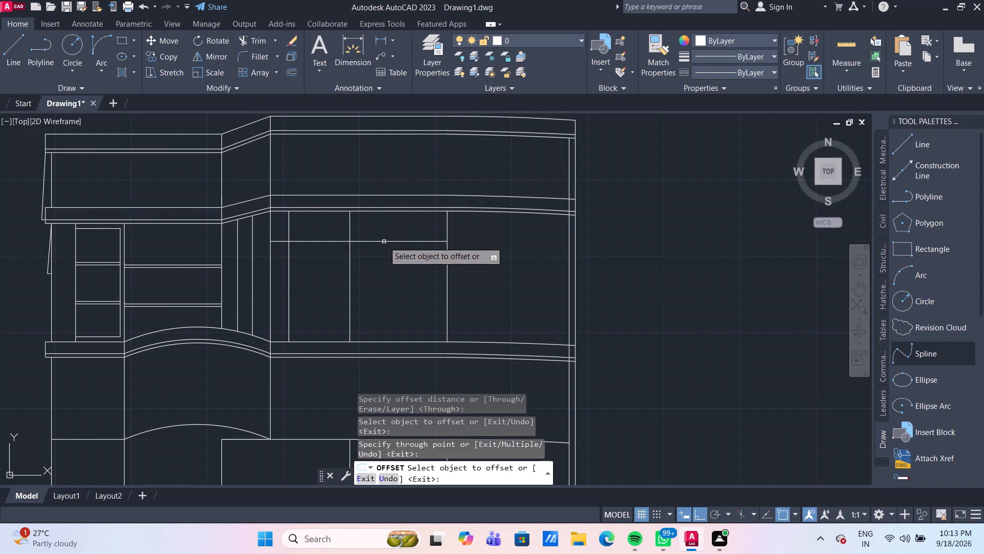
key("ctrl+z")
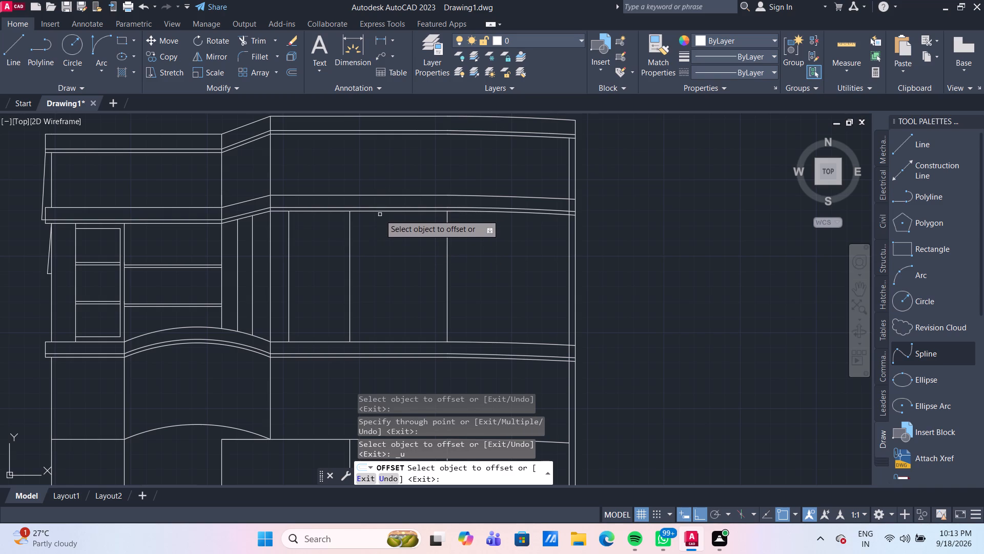
left_click(380, 212)
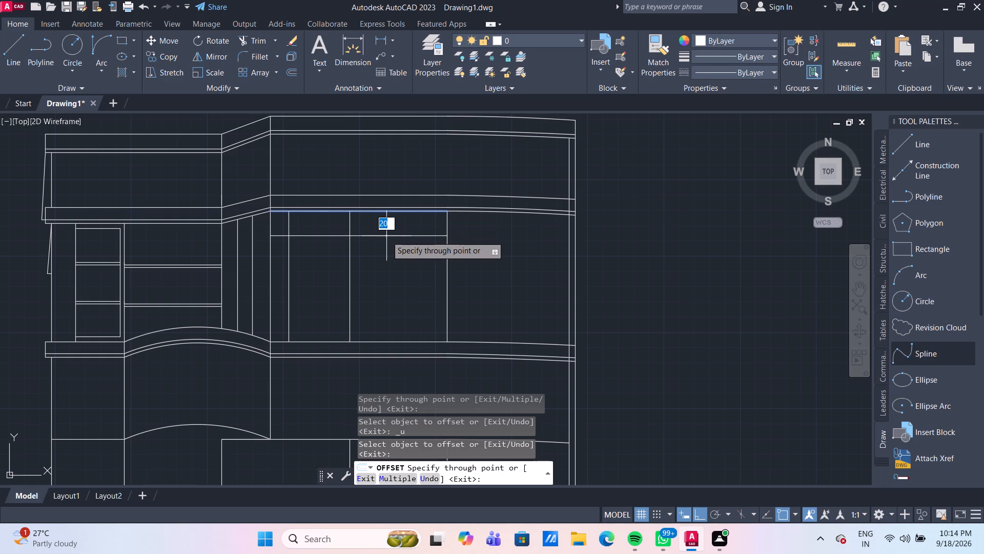
type("35")
key("Return")
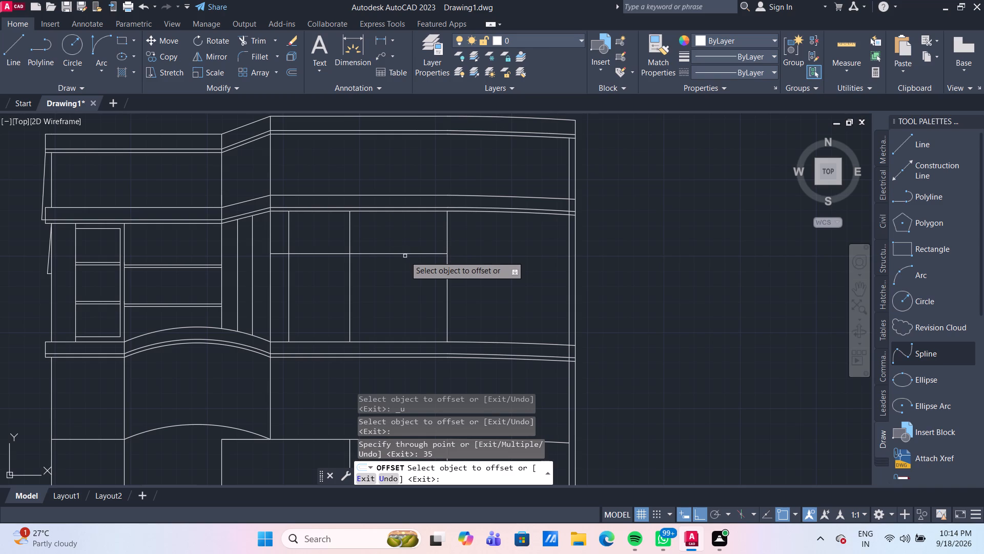
left_click(405, 255)
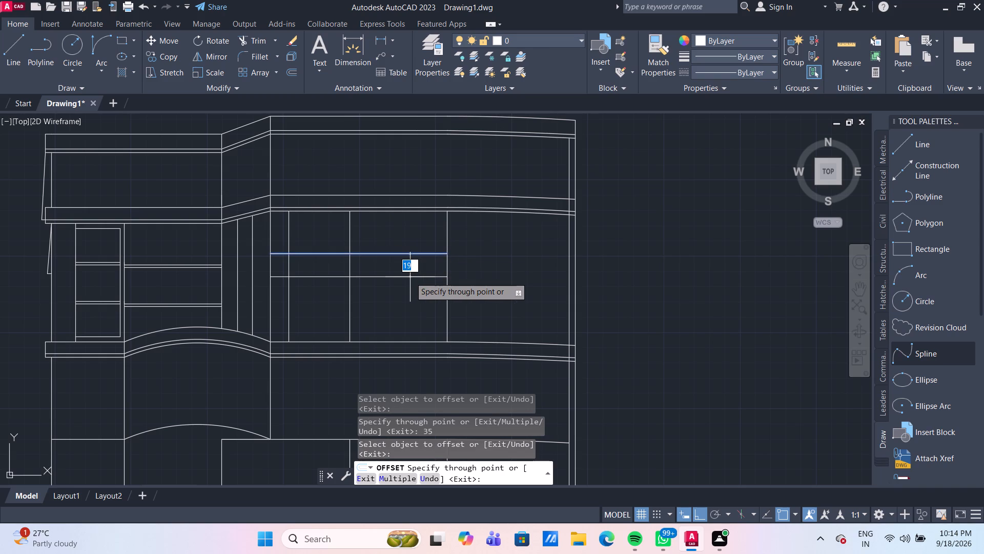
type("35")
key("Return")
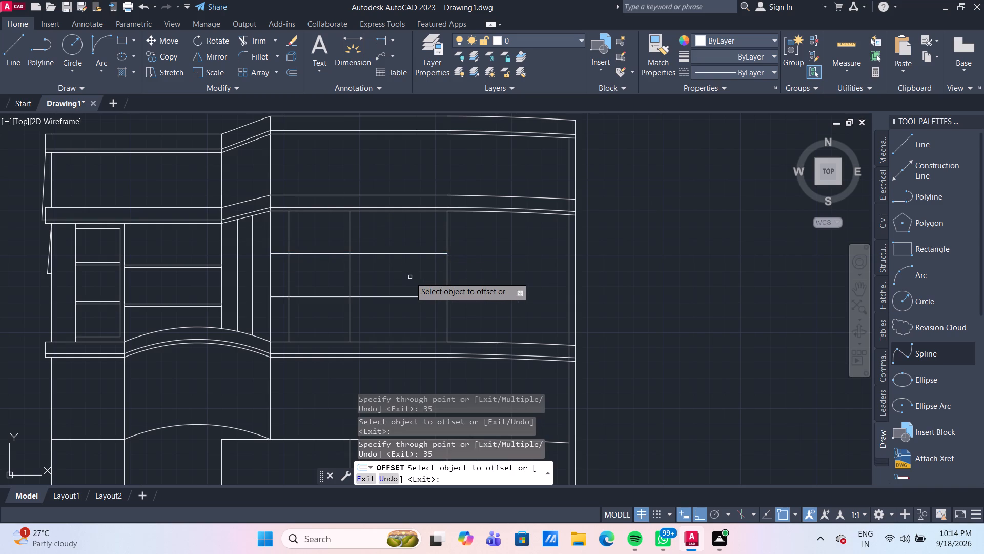
key("Escape")
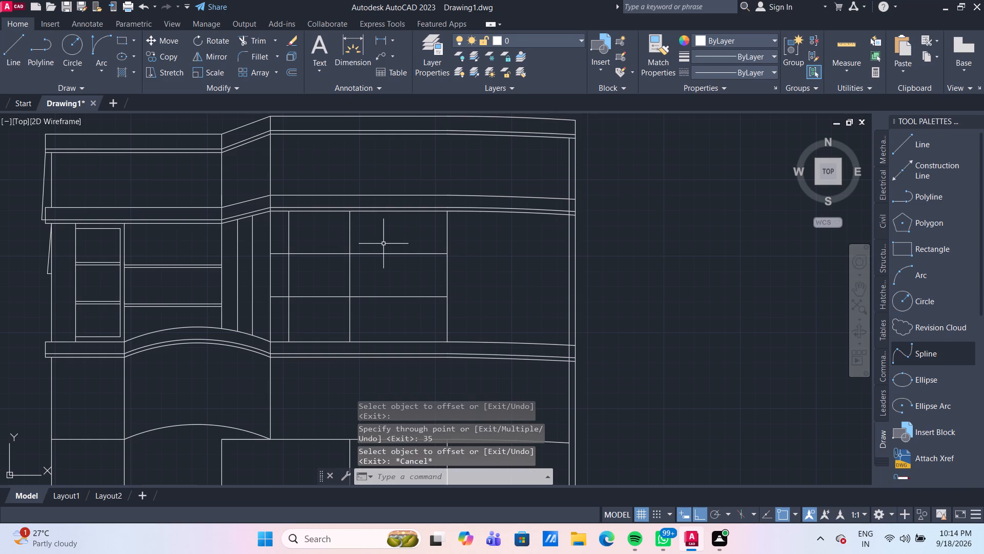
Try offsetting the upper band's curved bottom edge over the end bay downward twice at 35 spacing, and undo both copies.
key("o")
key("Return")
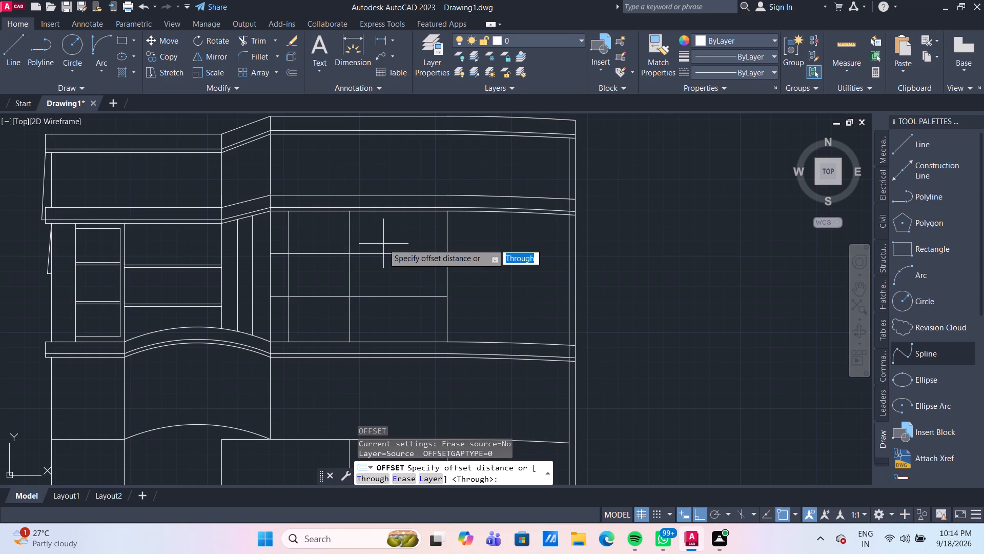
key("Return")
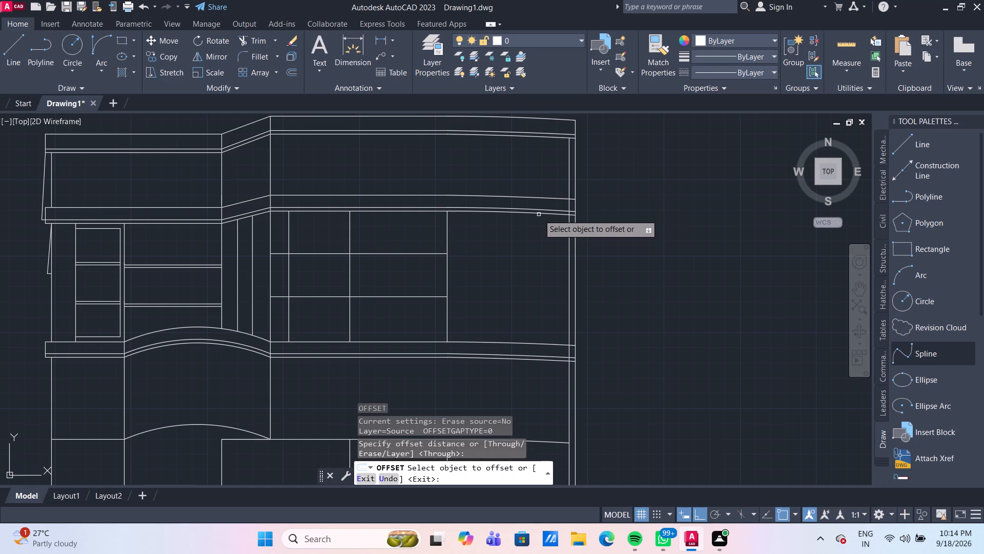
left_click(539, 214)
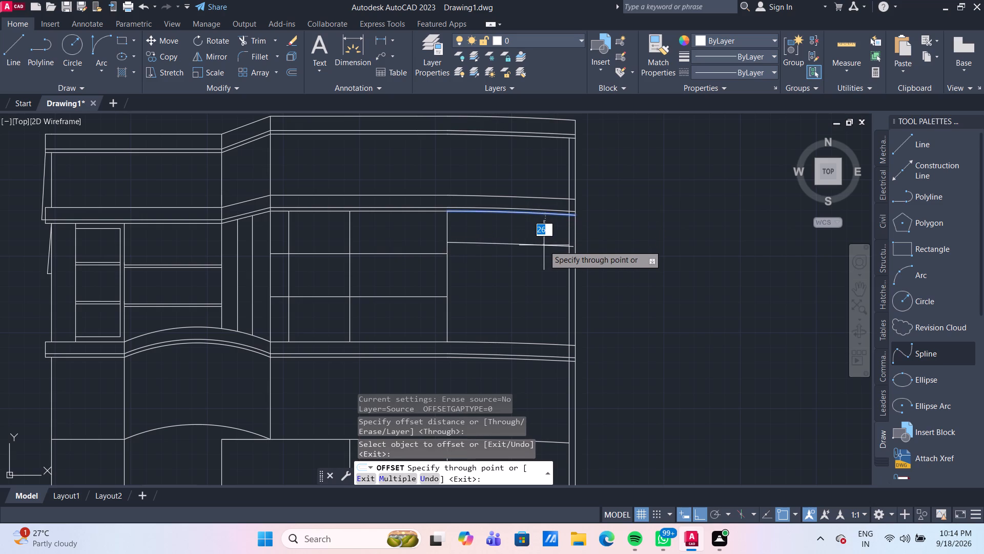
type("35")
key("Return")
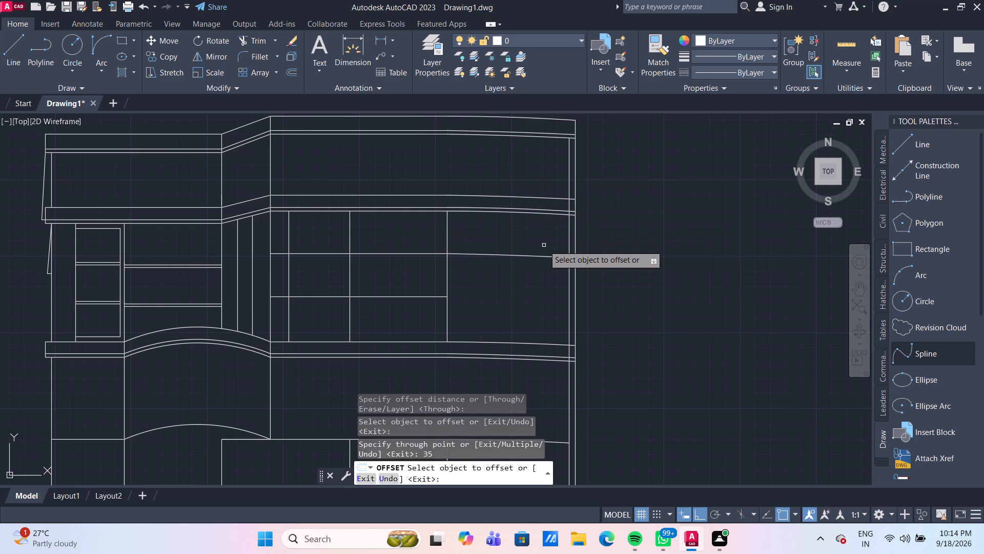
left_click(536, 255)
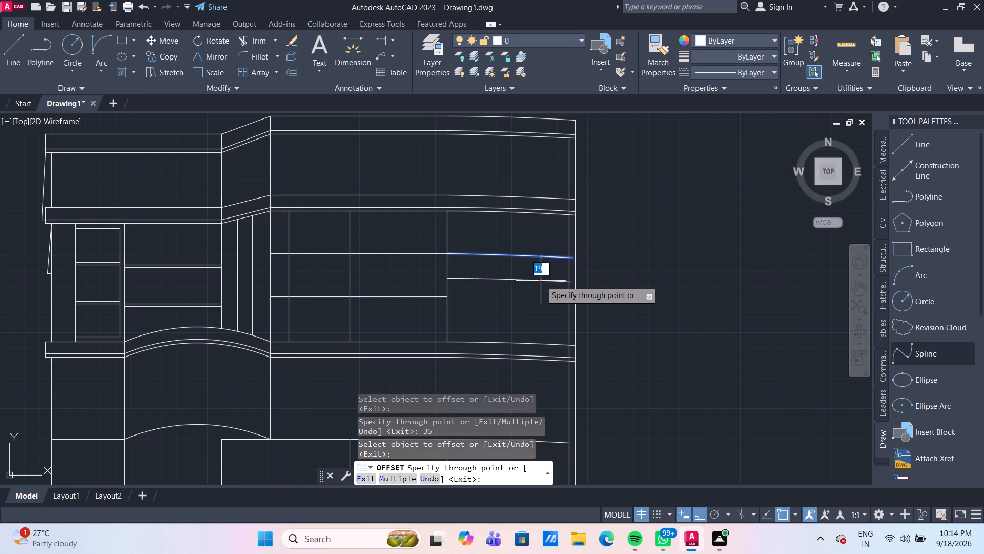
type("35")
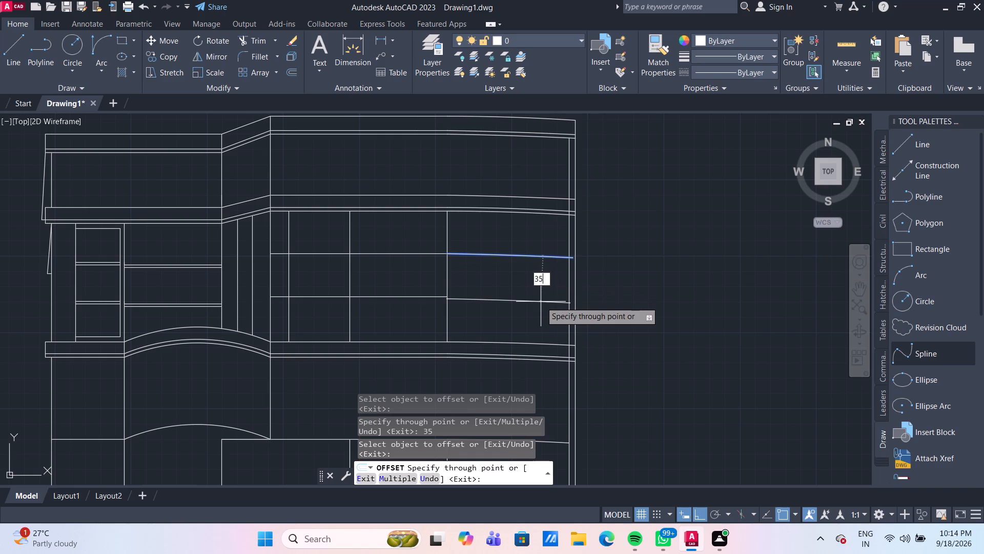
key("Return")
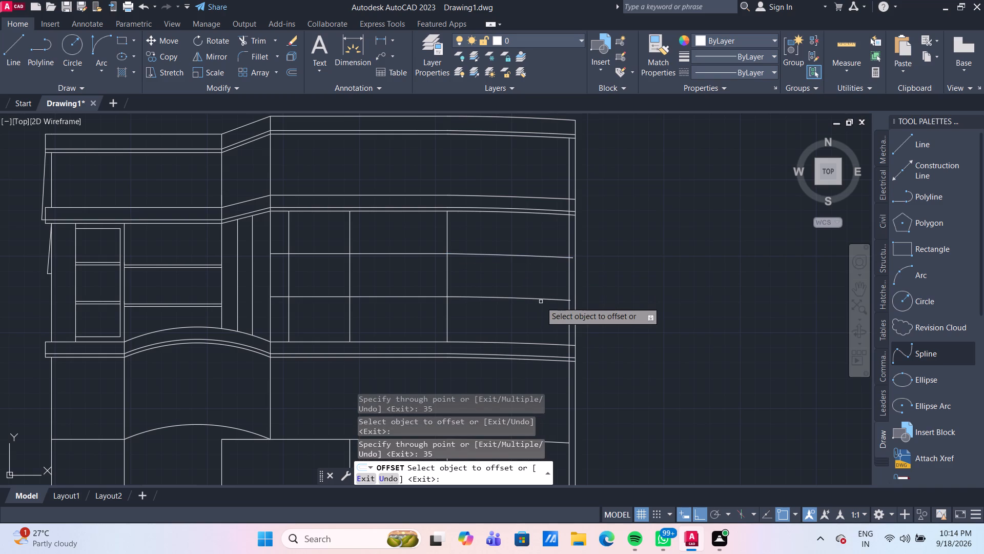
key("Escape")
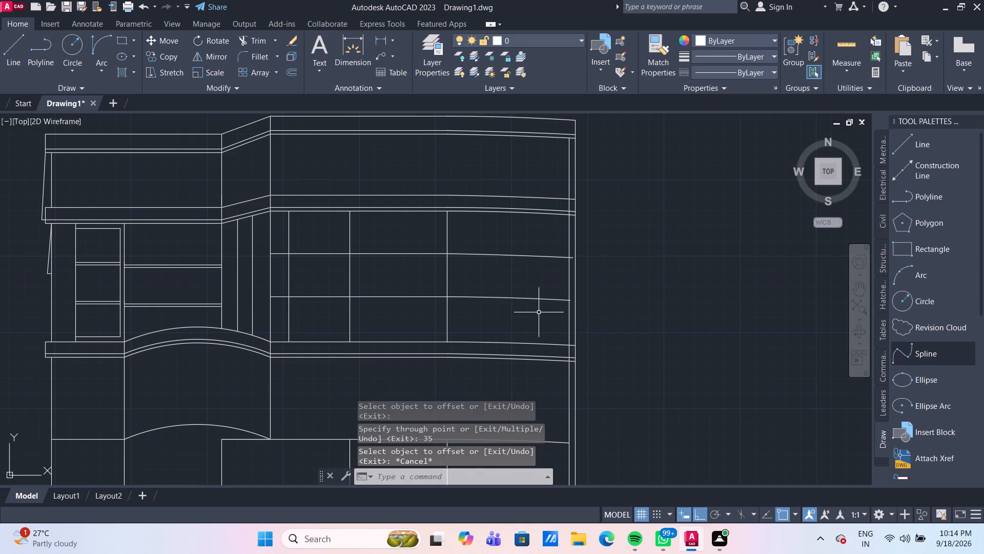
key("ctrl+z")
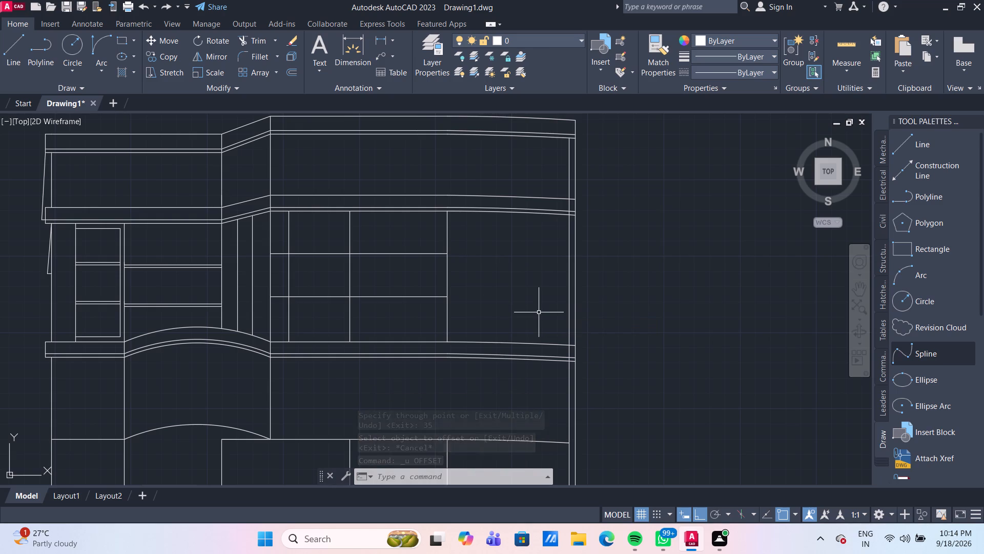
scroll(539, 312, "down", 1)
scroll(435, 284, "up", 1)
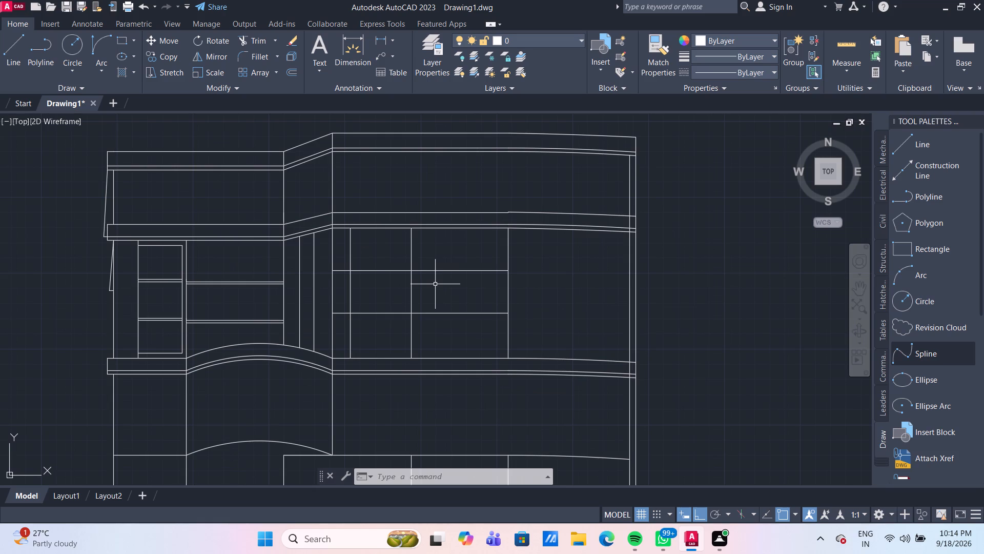
Offset the upper horizontal dividing line in the straight bay beside the sloped bay 2 upward and 2 downward.
scroll(434, 293, "up", 2)
middle_click_drag(453, 292, 445, 283)
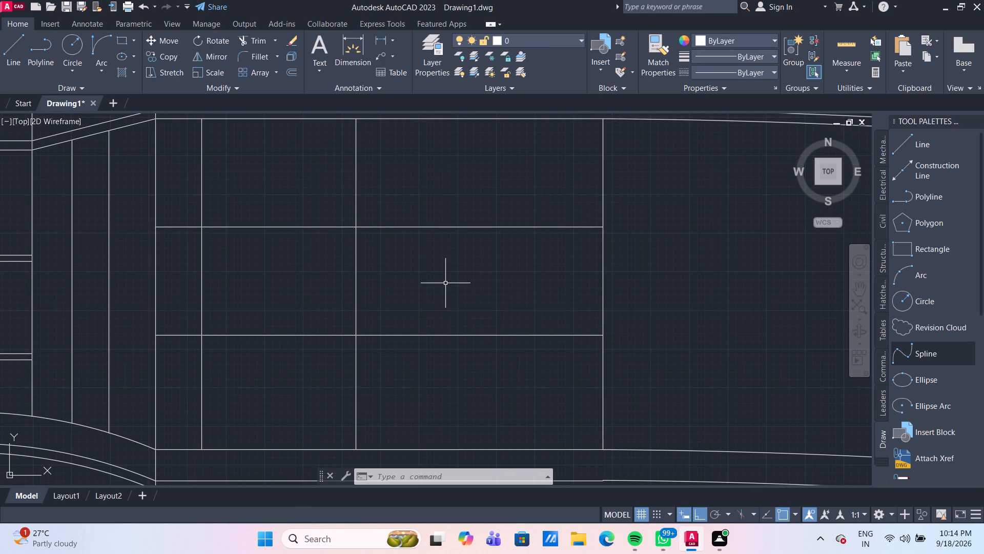
key("o")
key("Return")
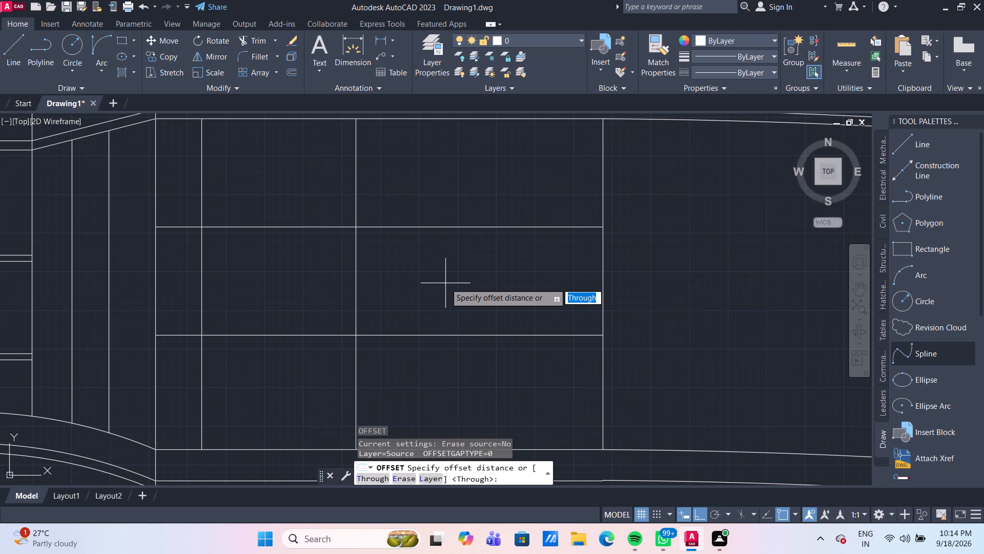
key("Return")
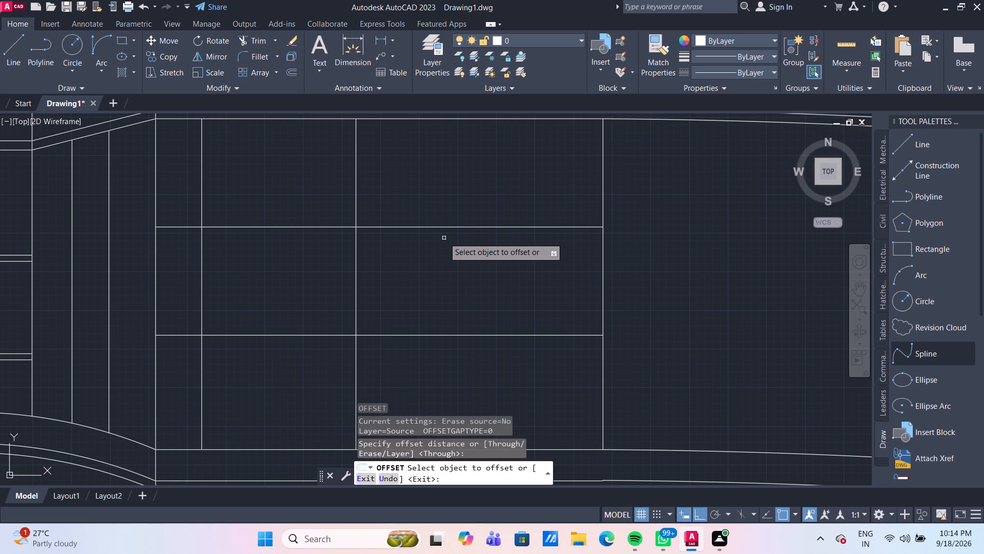
left_click(439, 226)
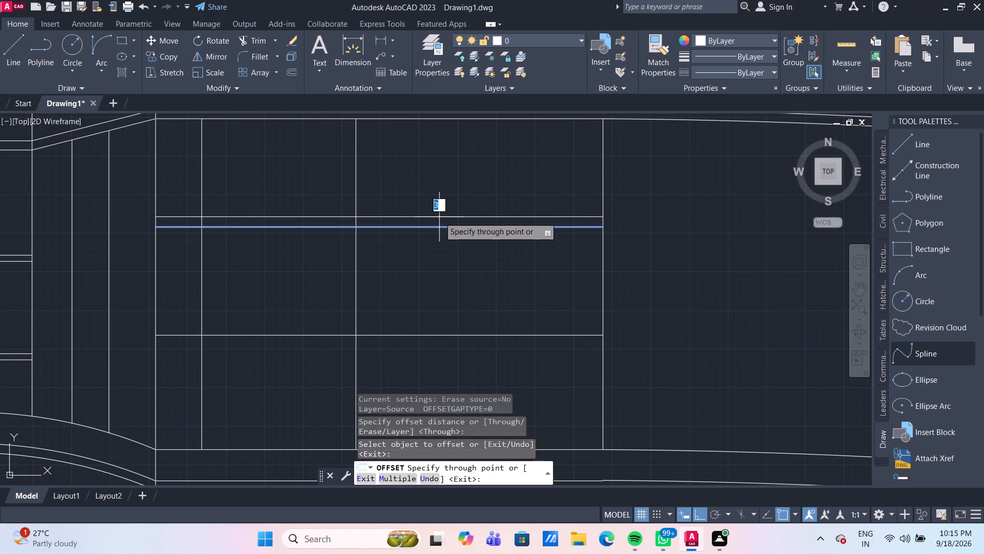
key("2")
key("Return")
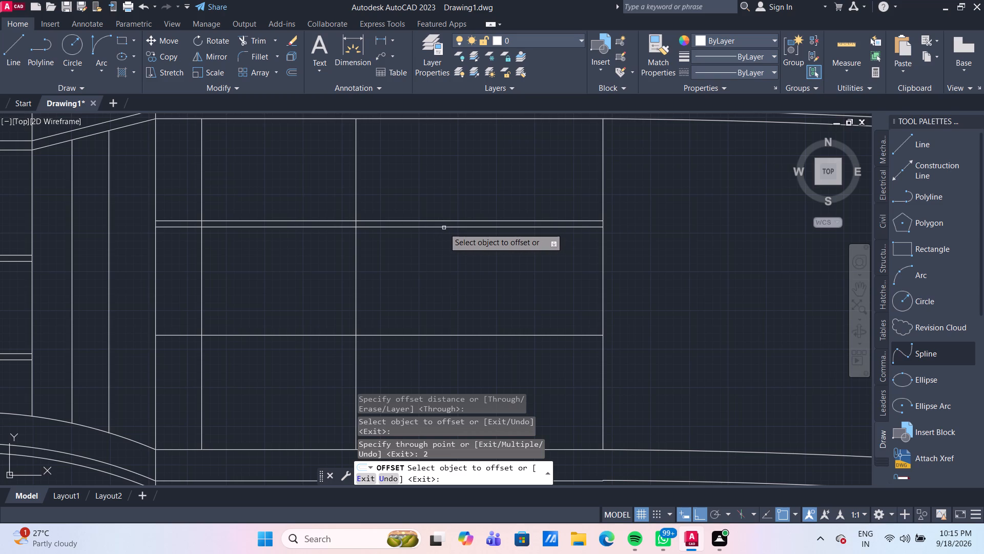
left_click_drag(444, 228, 445, 236)
key("2")
key("Return")
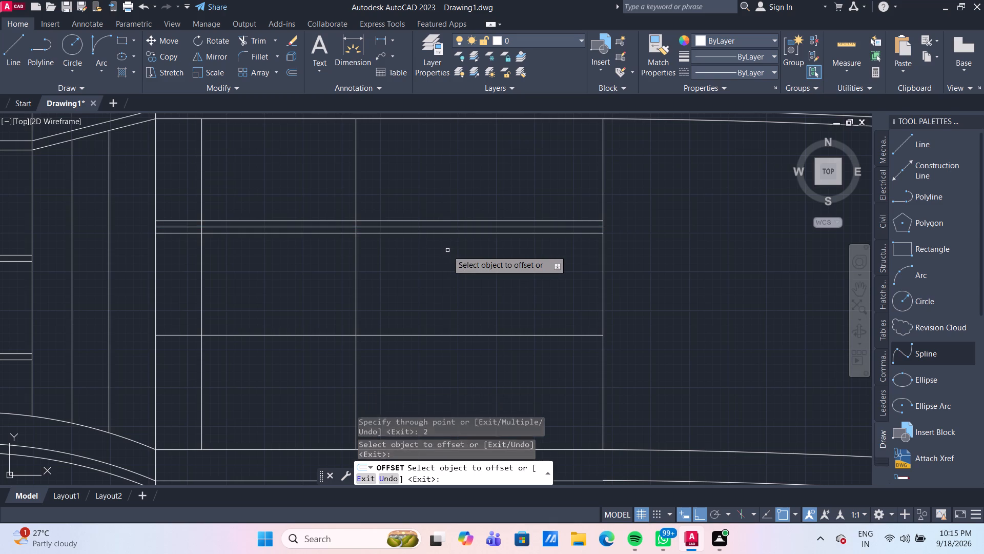
Offset the lower horizontal dividing line in the same bay 2 upward and 2 downward.
left_click(448, 335)
key("2")
key("Return")
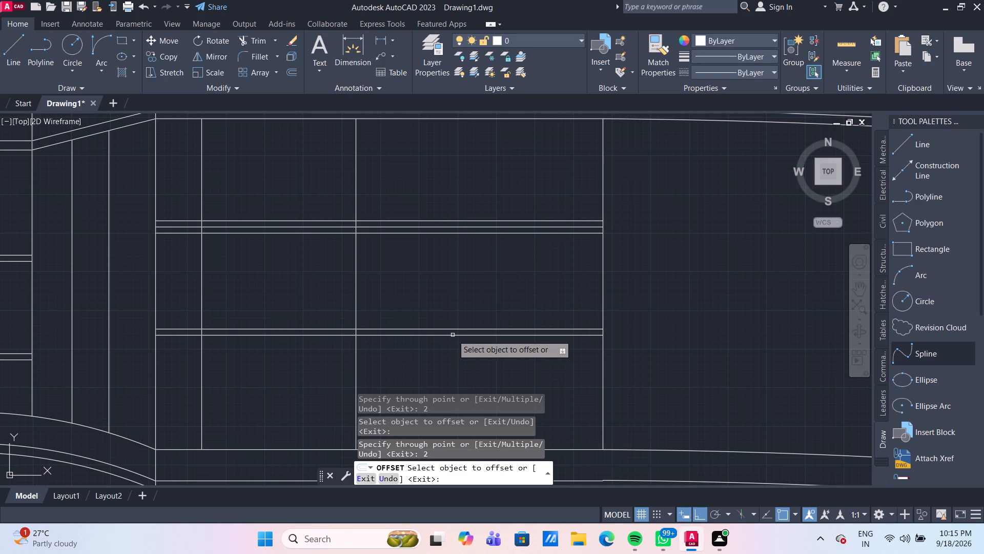
left_click(453, 335)
key("2")
key("Return")
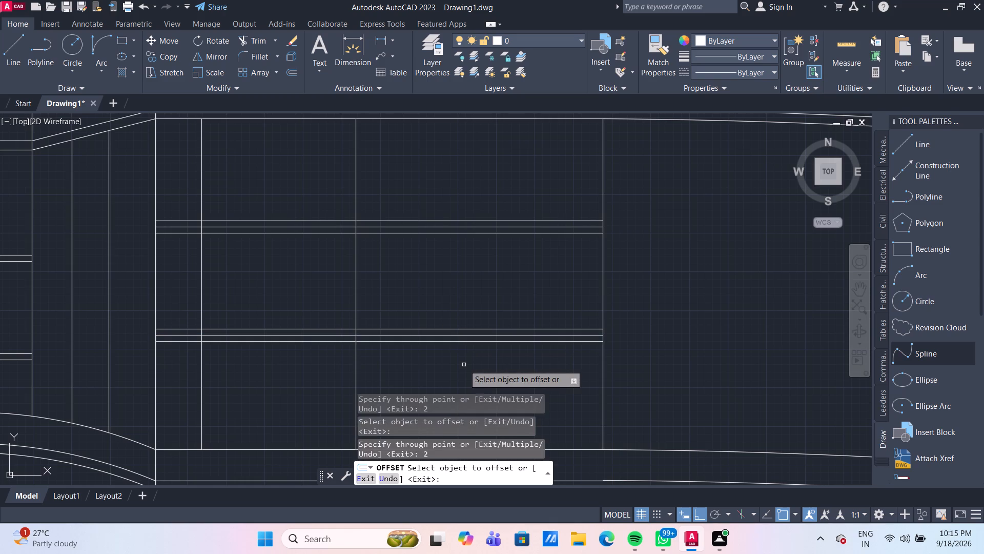
key("Escape")
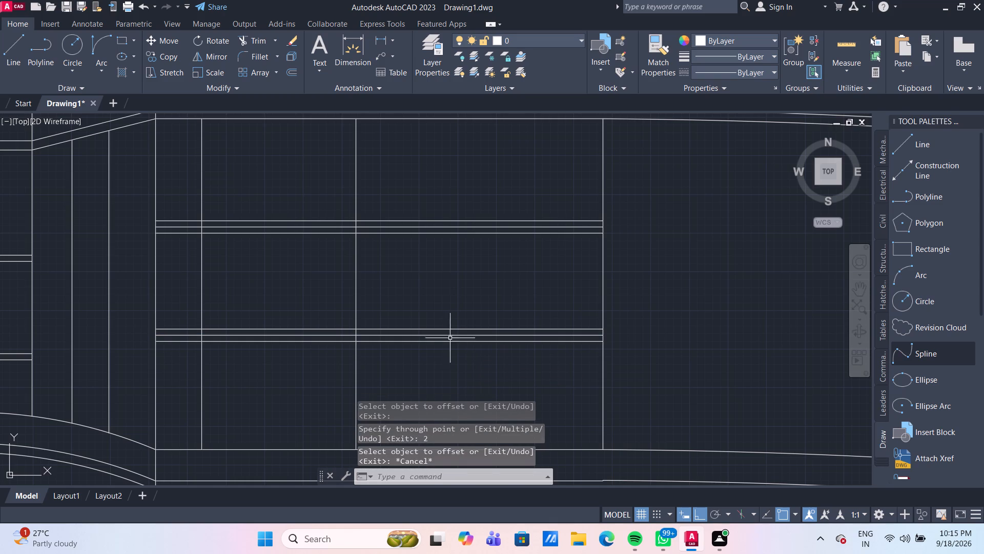
Trim both line groups to staggered pairs: remove the lower copies in the wide panel and the upper copies in the narrower middle panel.
type("tr")
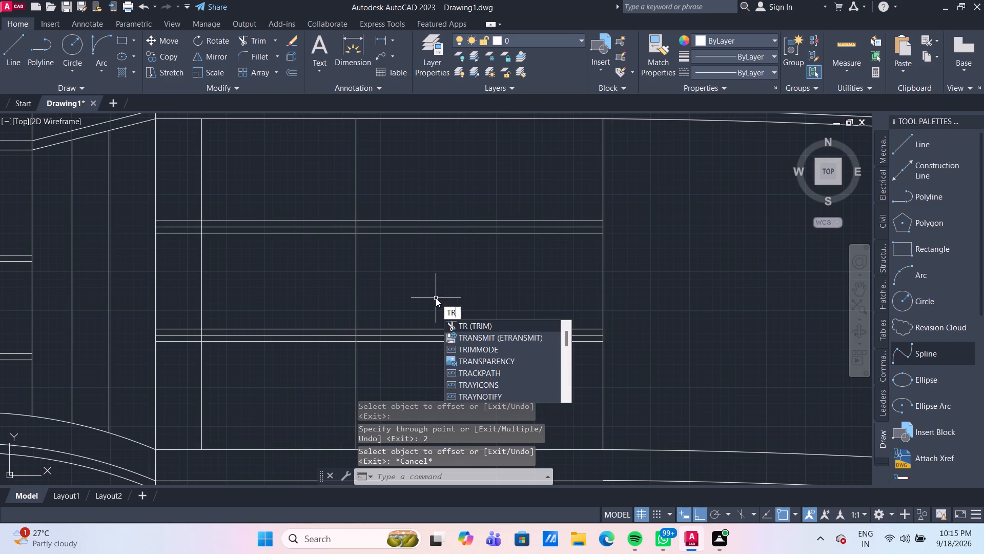
key("Return")
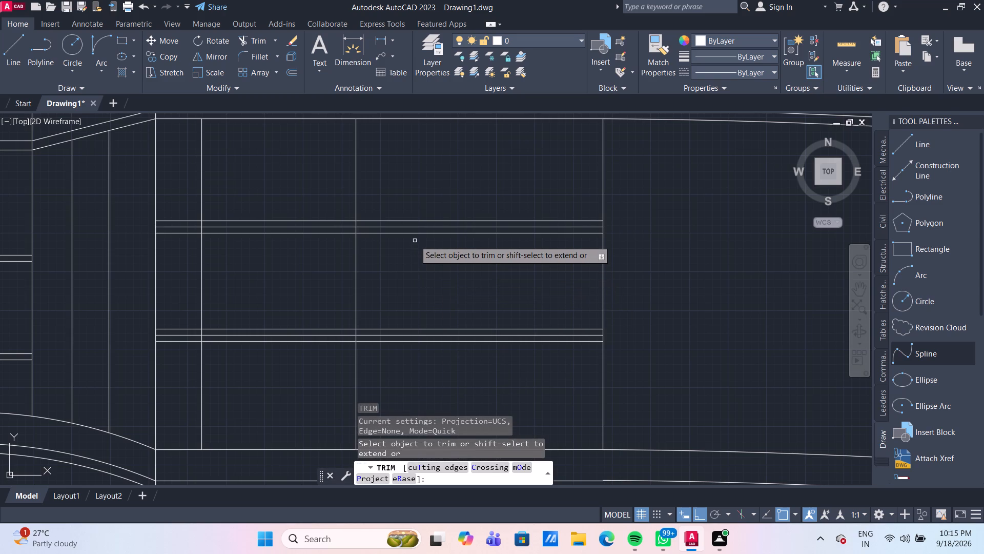
left_click(416, 234)
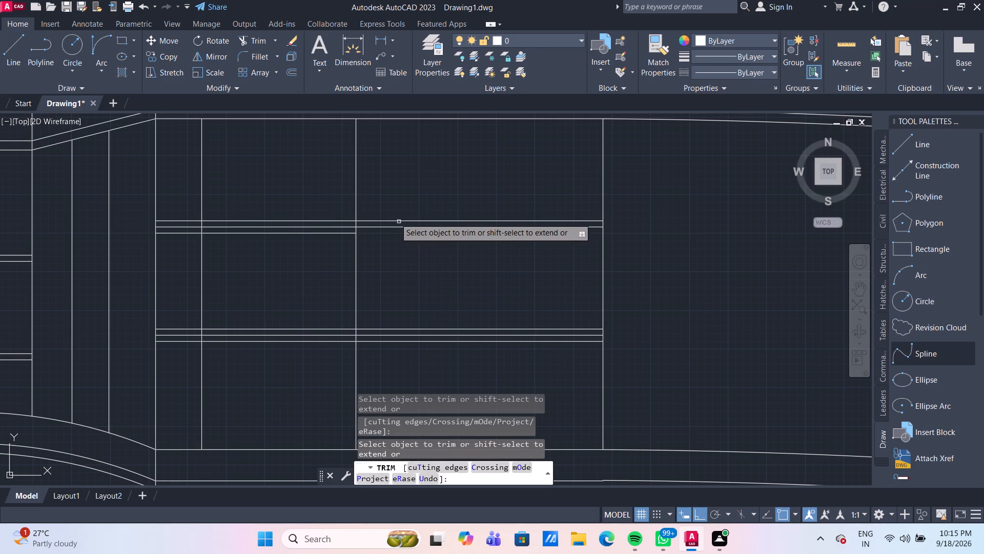
left_click(314, 221)
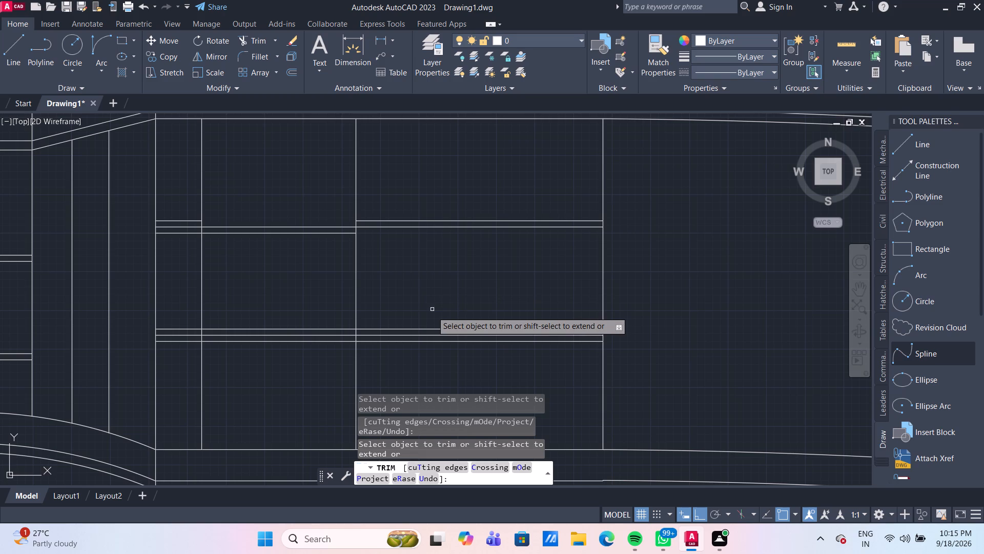
left_click(444, 343)
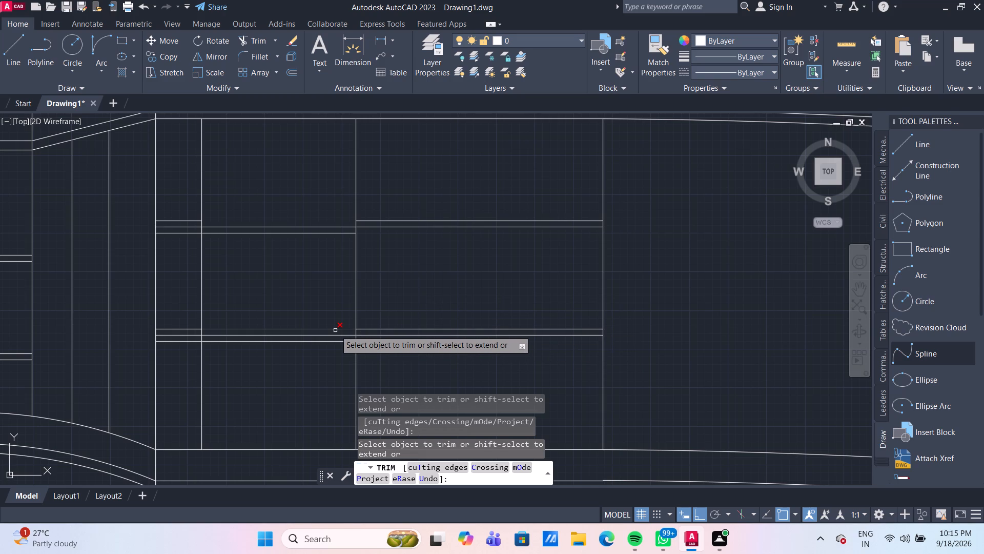
left_click(335, 330)
scroll(282, 295, "down", 2)
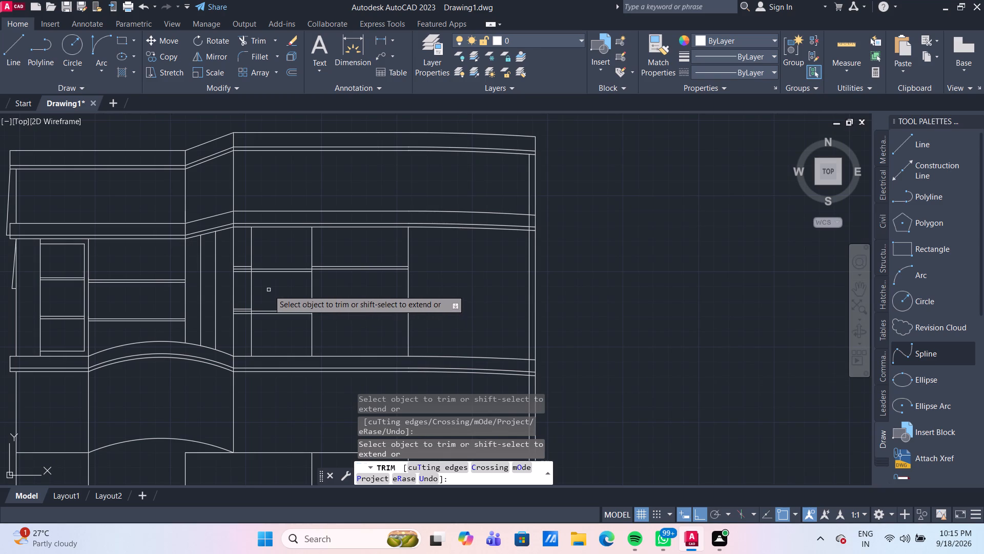
scroll(269, 290, "up", 1)
key("Escape")
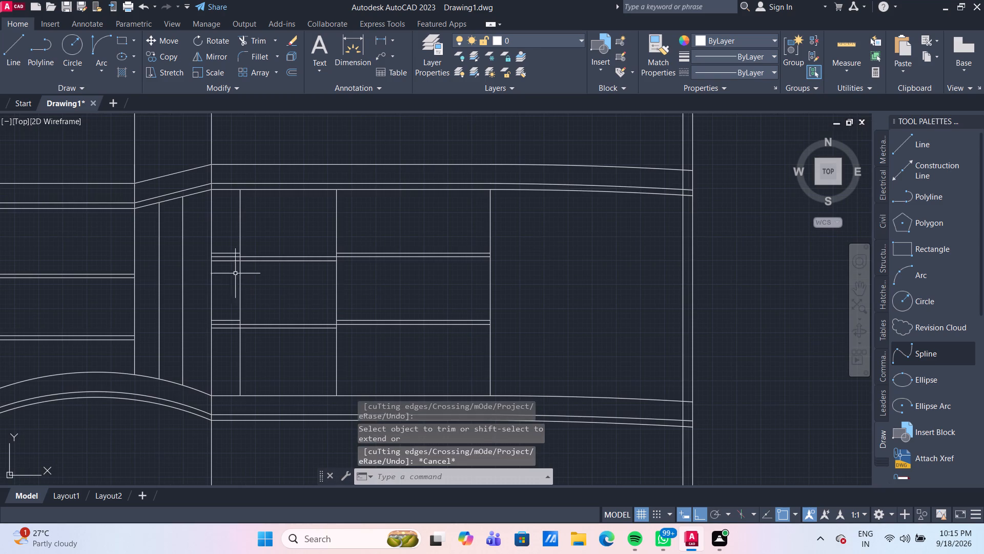
Trim all the horizontal lines out of the narrow strip between the sloped bay's edge and the first vertical line.
left_click(224, 233)
left_click(219, 349)
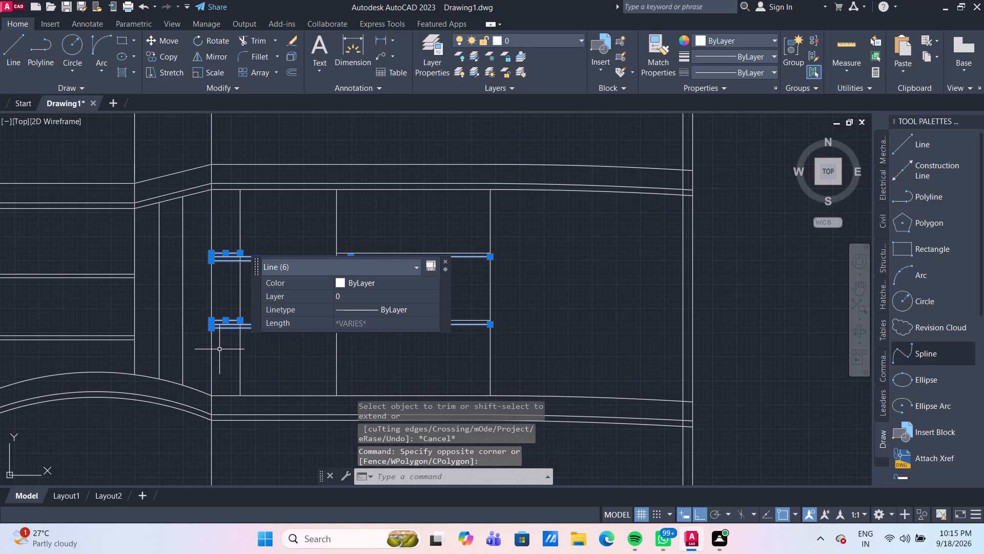
key("Escape")
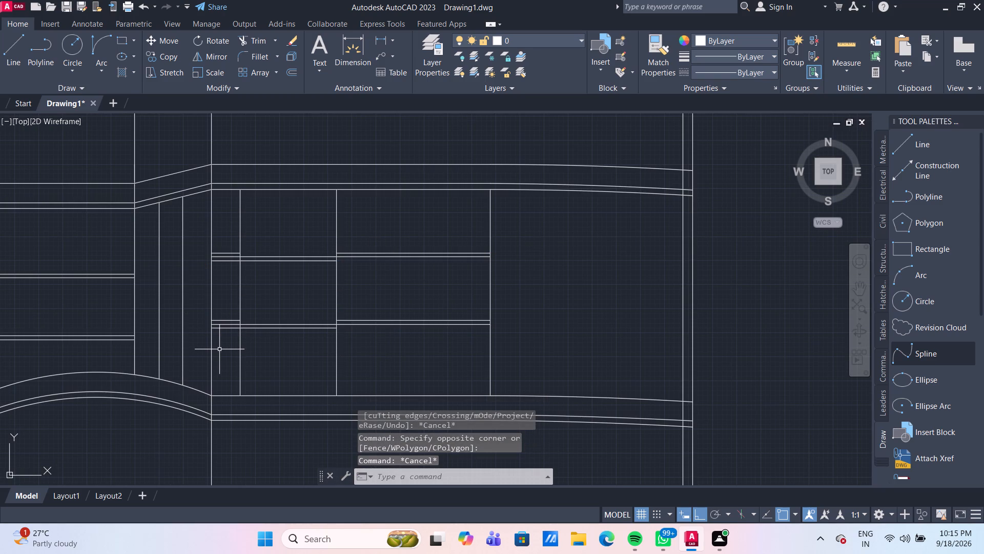
type("tr")
key("Return")
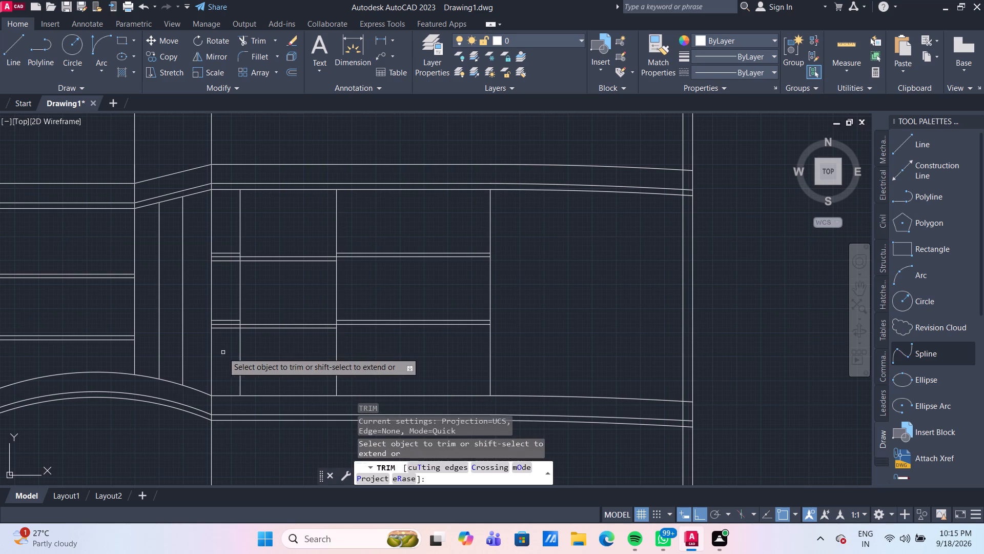
left_click(230, 354)
left_click(226, 245)
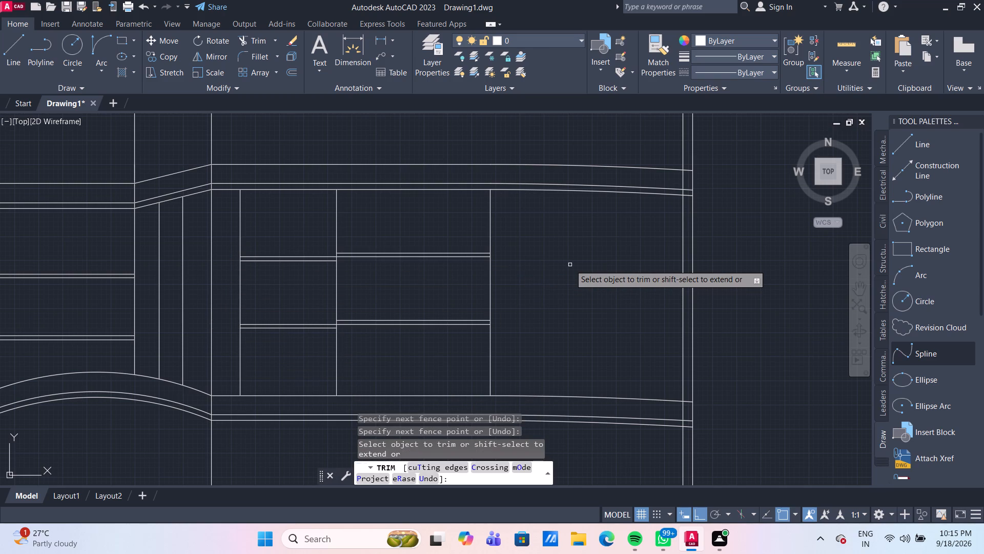
key("Escape")
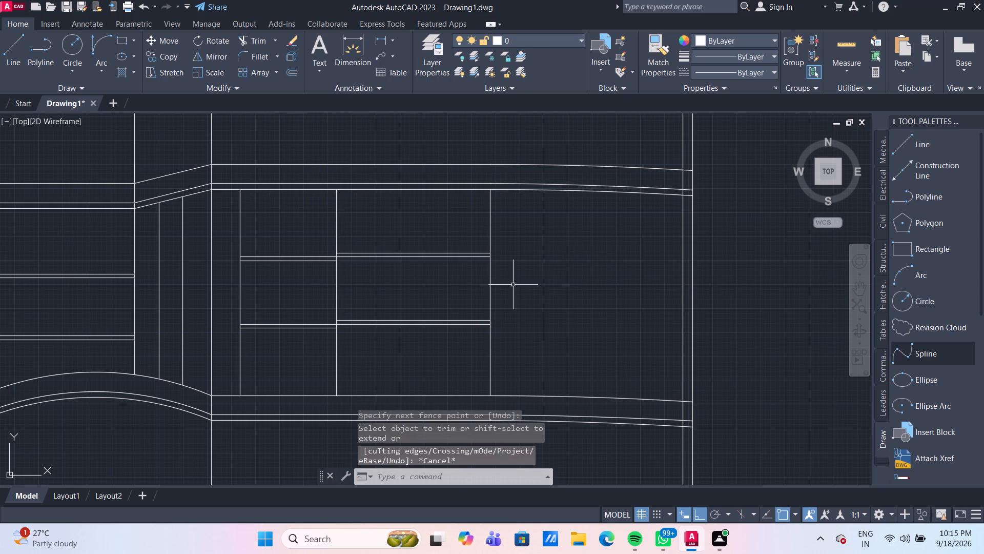
Draw a rectangle about 43 by 90 in the middle panel, with one side lying on the panel's left vertical line.
scroll(474, 292, "down", 2)
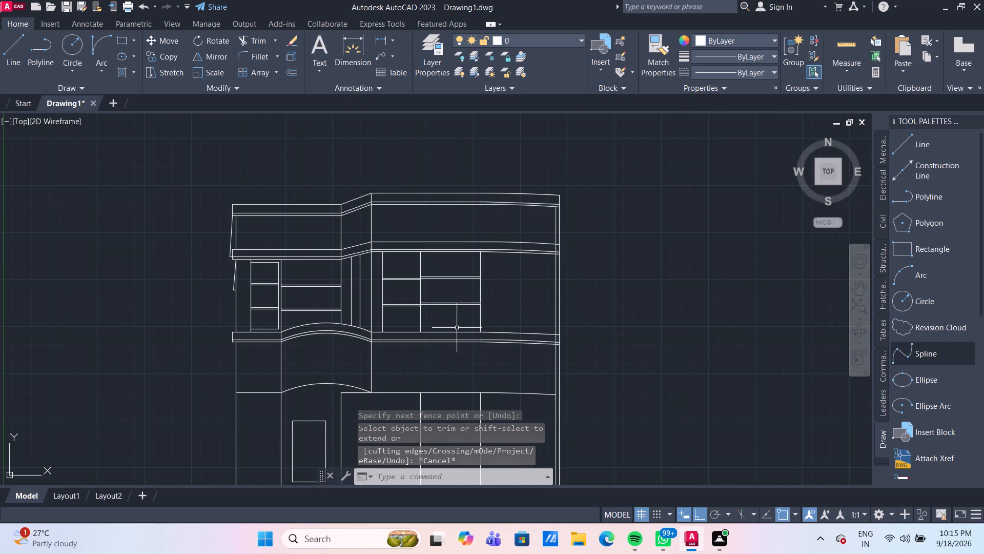
scroll(440, 293, "up", 2)
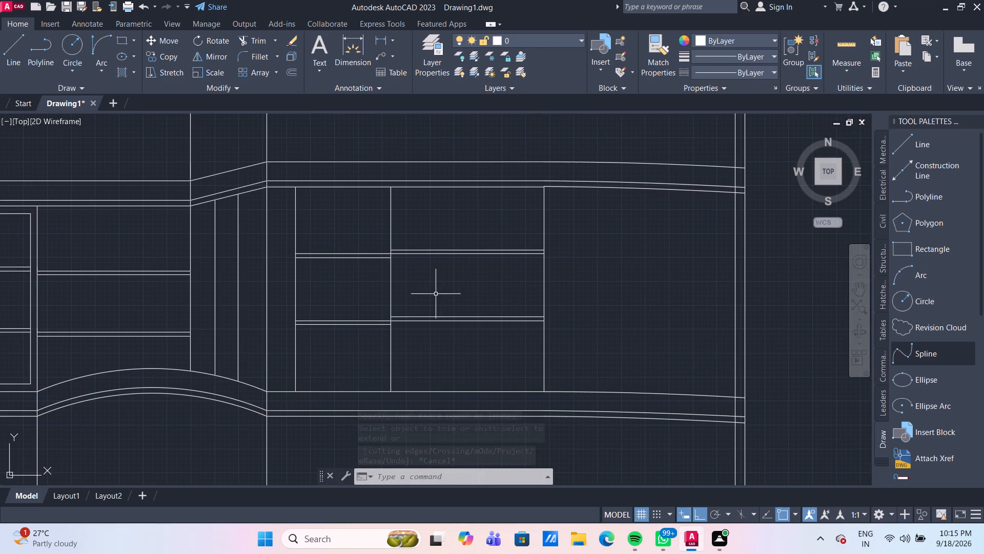
left_click(121, 38)
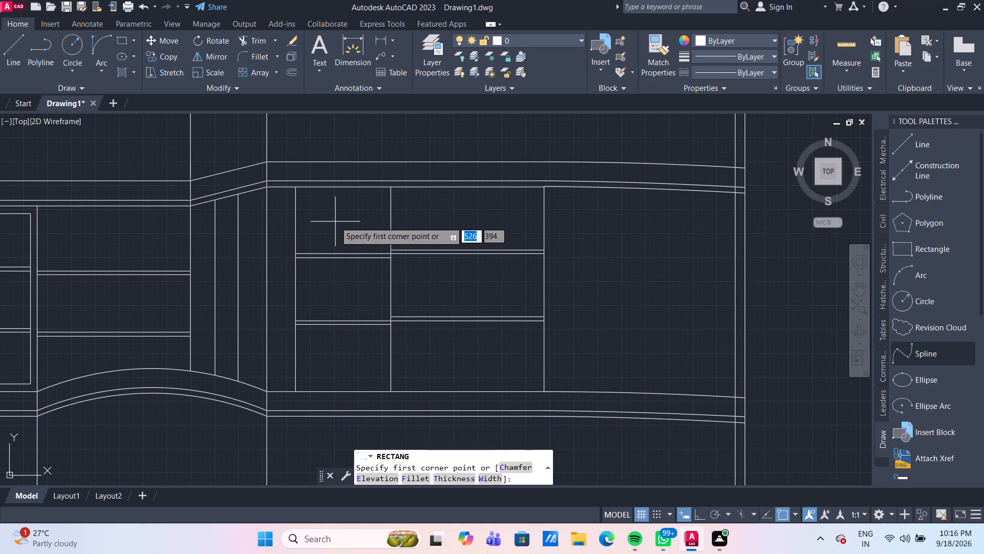
left_click(376, 205)
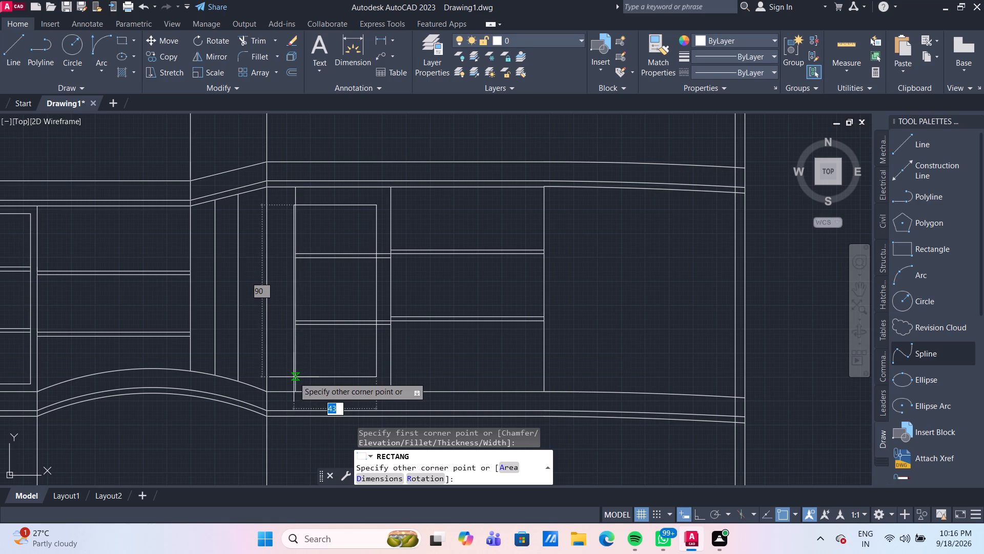
left_click(294, 377)
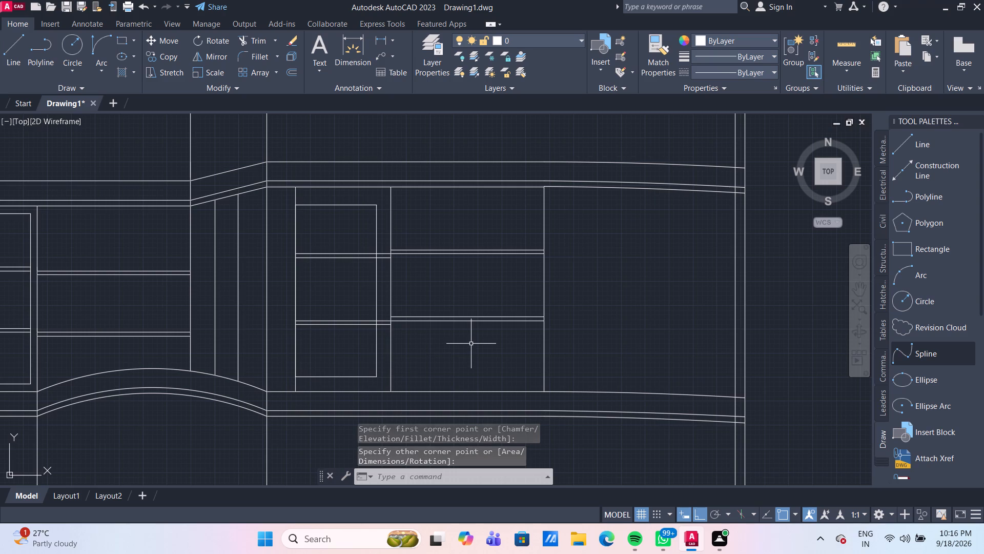
Extend the middle panel's two pairs of horizontal lines leftward across the narrow strip to the nearest vertical line in the sloped bay.
scroll(471, 344, "down", 2)
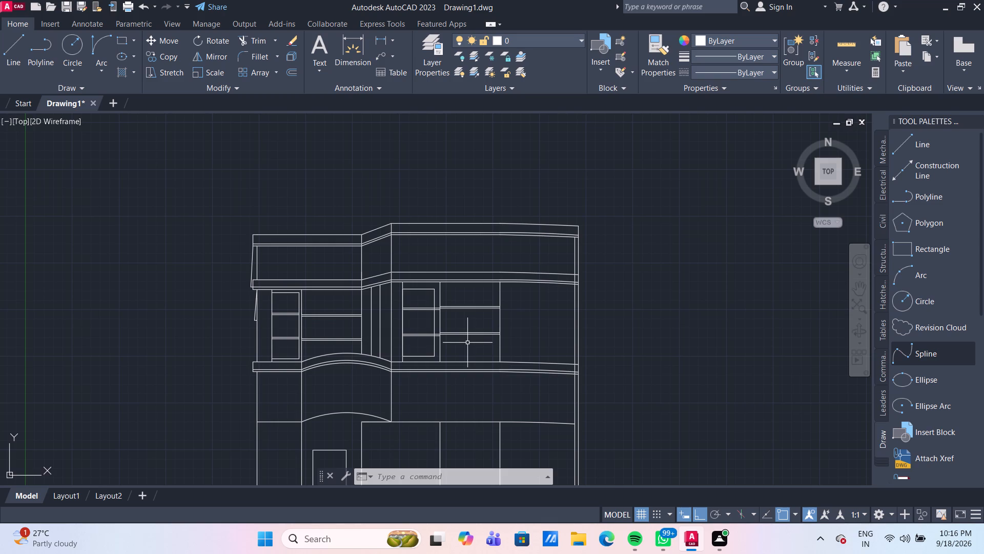
scroll(371, 330, "up", 2)
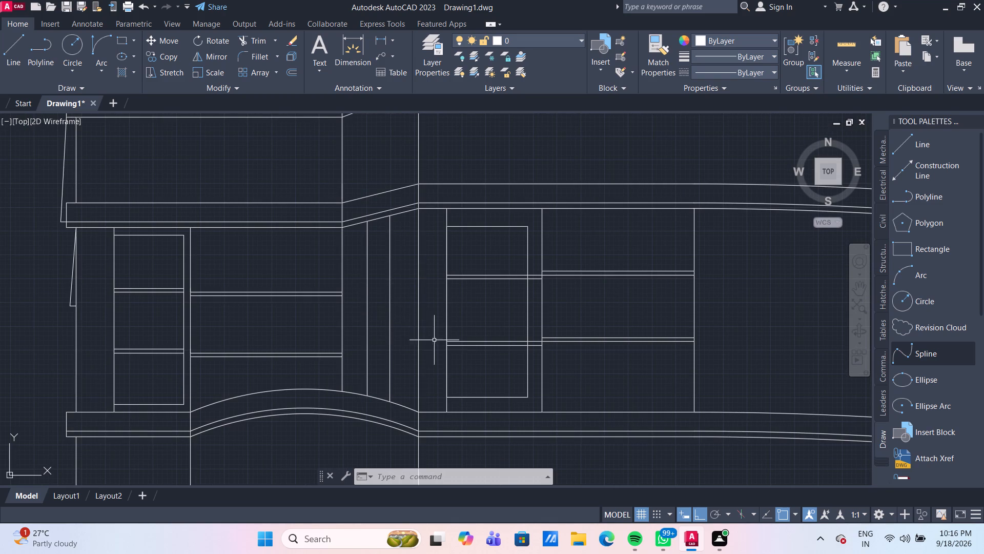
scroll(471, 352, "up", 1)
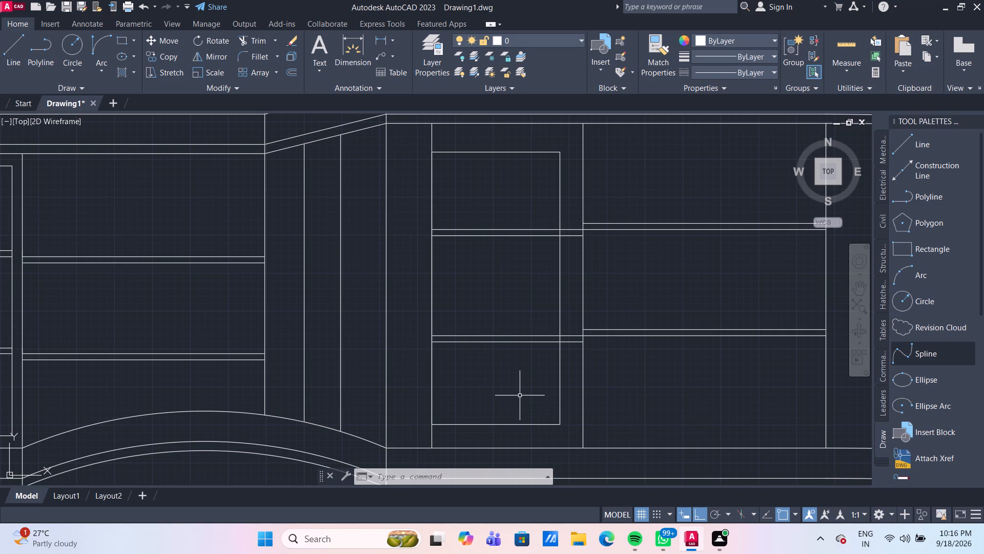
type("ex")
key("Return")
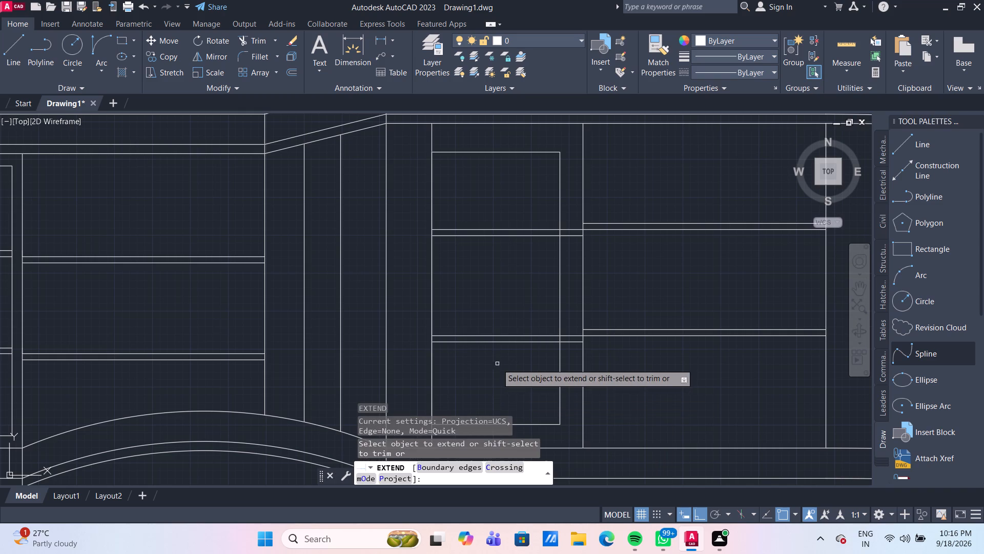
left_click(464, 351)
left_click(452, 217)
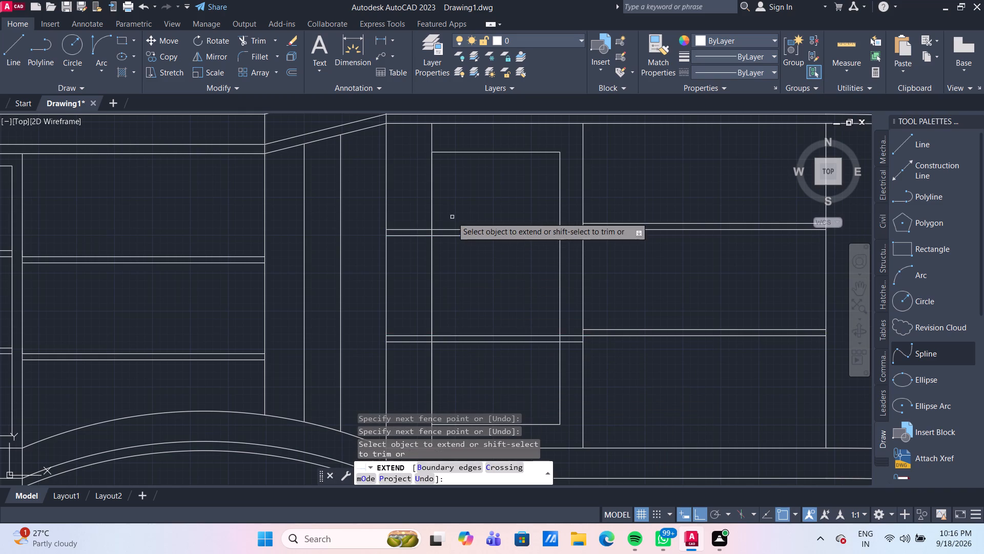
left_click(409, 365)
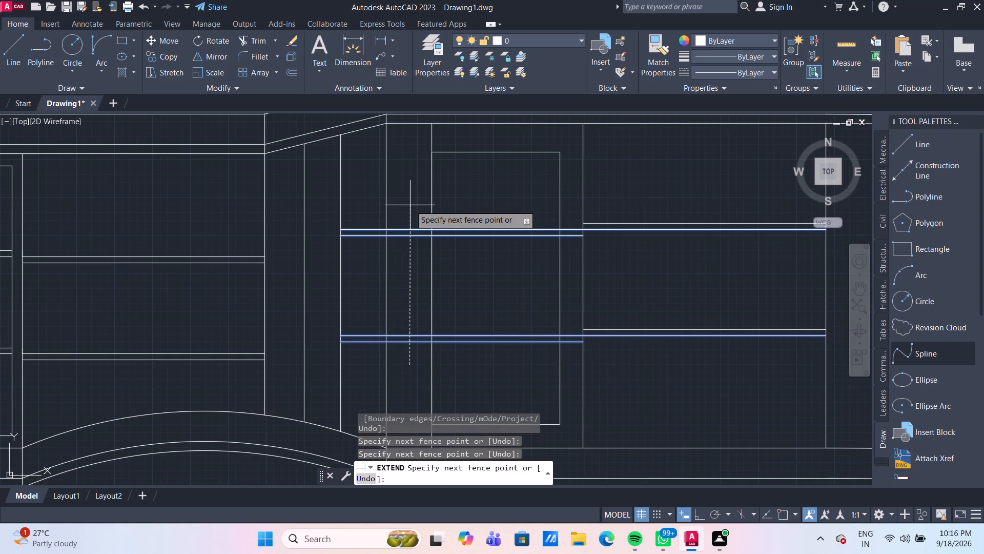
left_click(410, 205)
key("Escape")
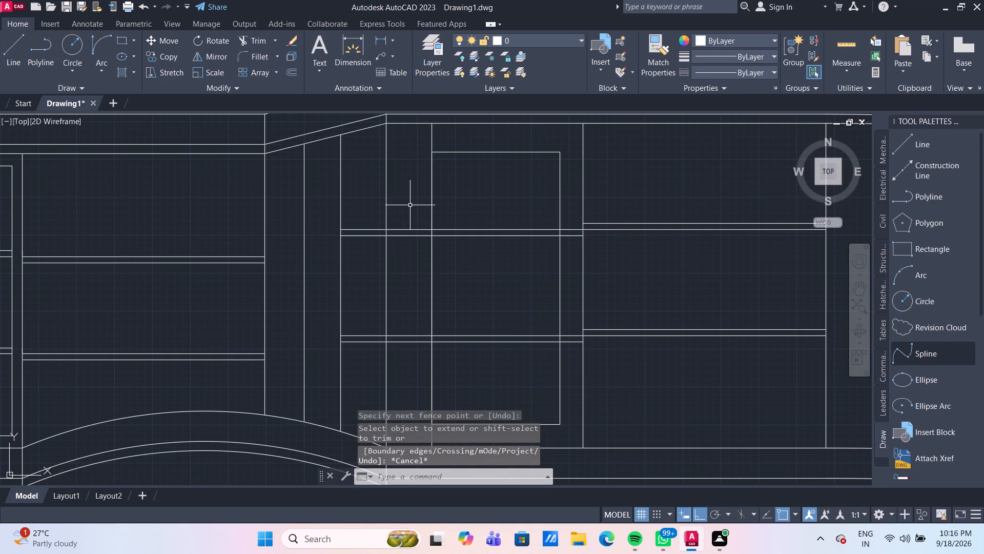
Trim both pairs of horizontal lines out of the strip between the sloped bay's right edge and the middle panel's left vertical line.
key("t")
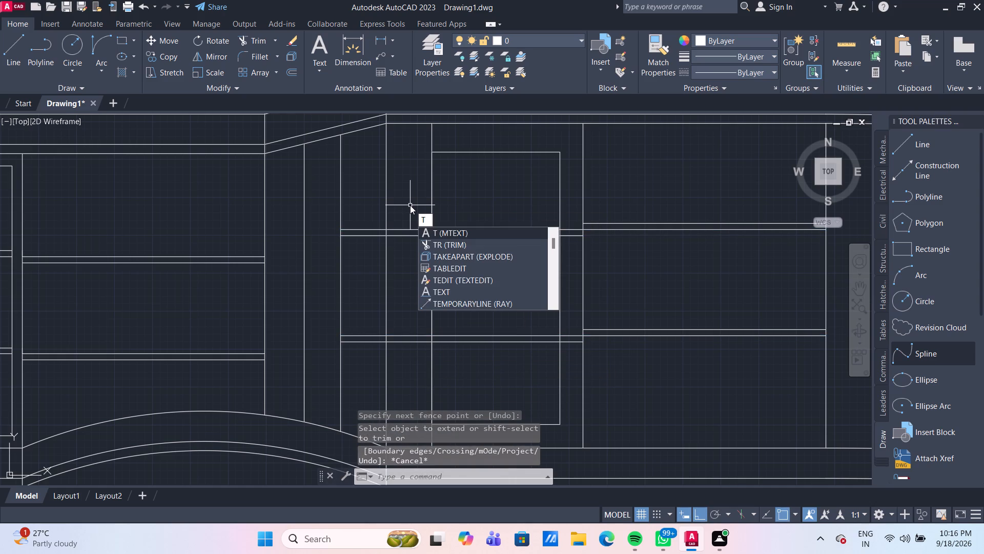
key("r")
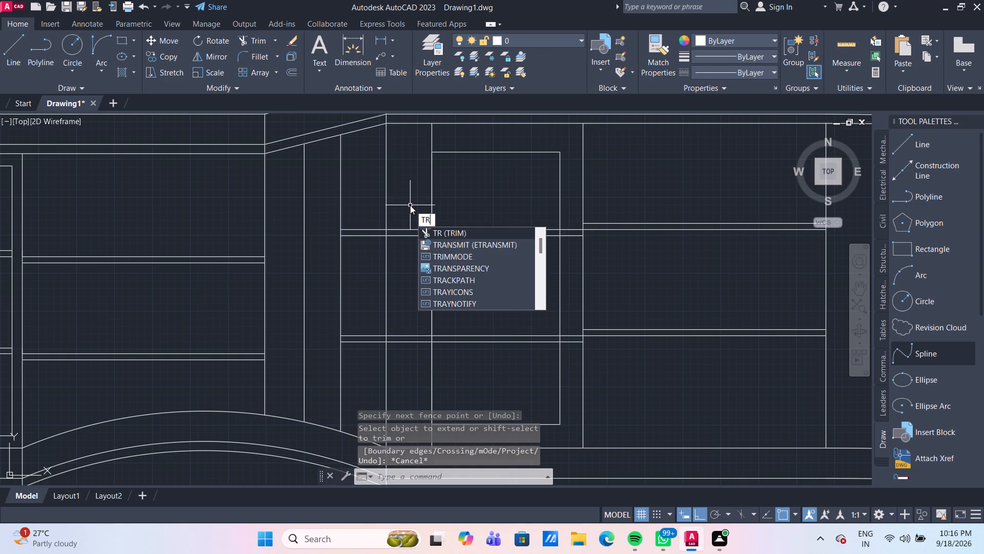
key("Return")
left_click(410, 205)
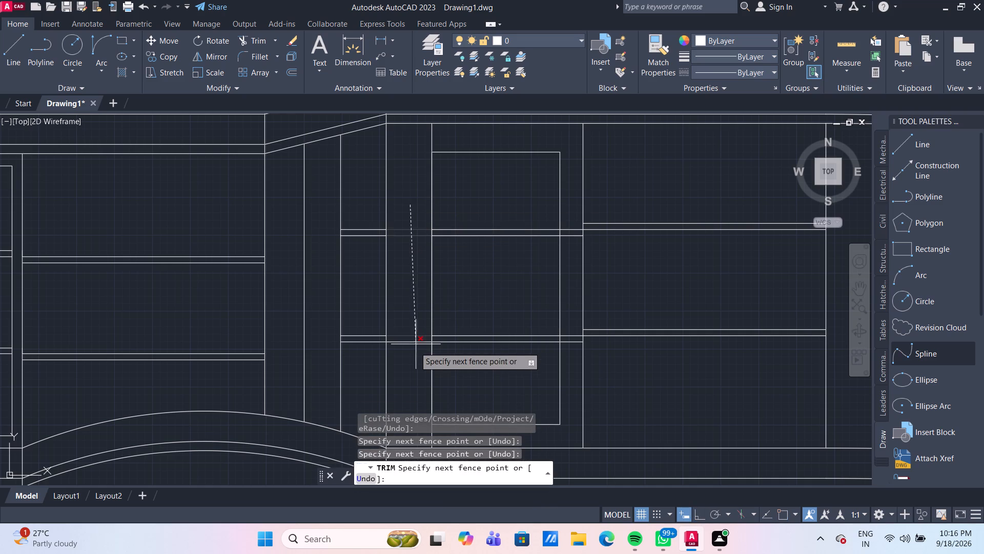
left_click(412, 362)
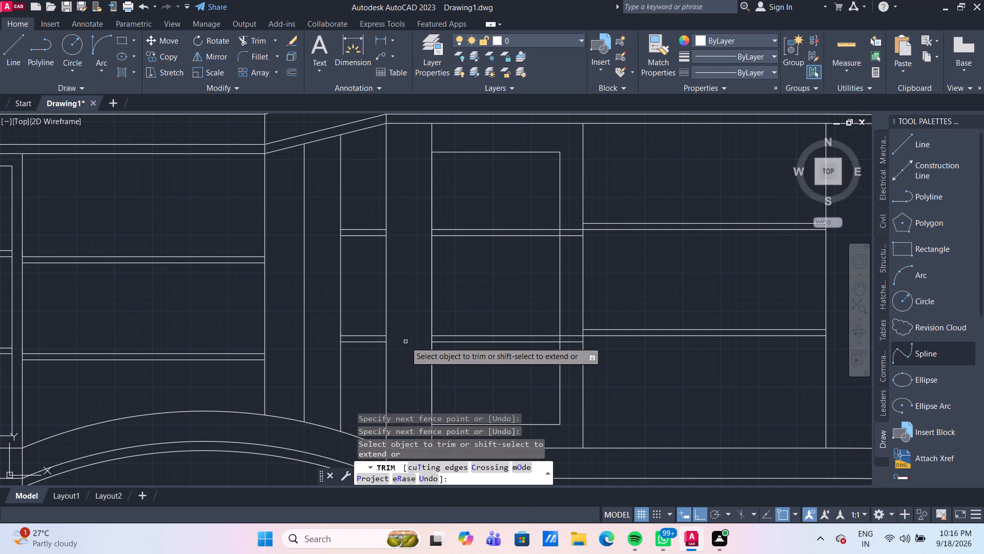
scroll(405, 342, "down", 2)
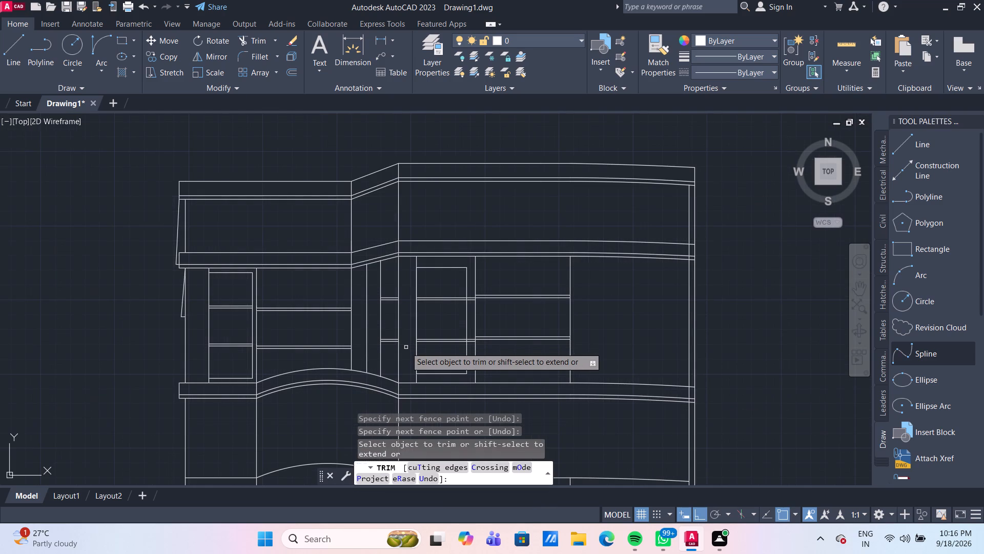
scroll(403, 284, "up", 1)
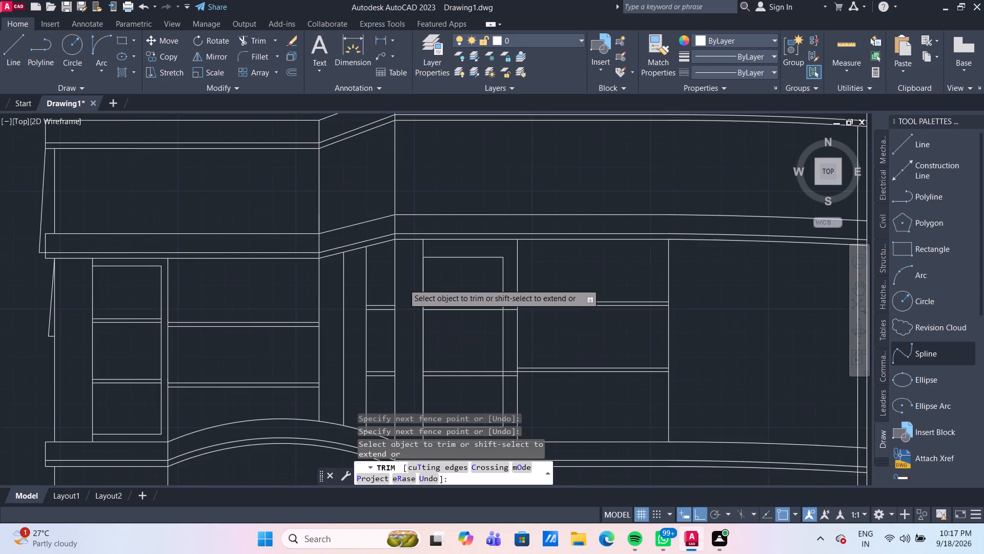
scroll(403, 284, "up", 1)
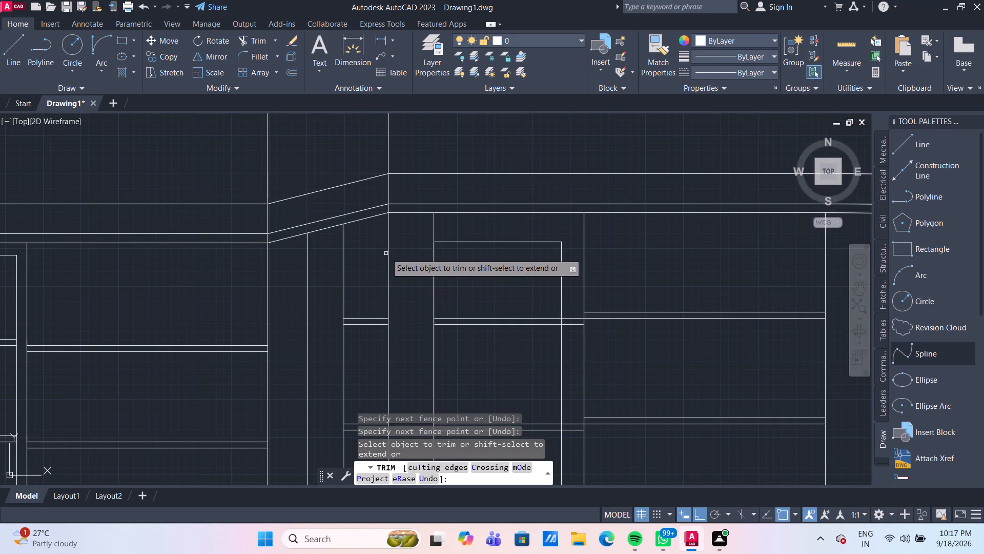
key("Escape")
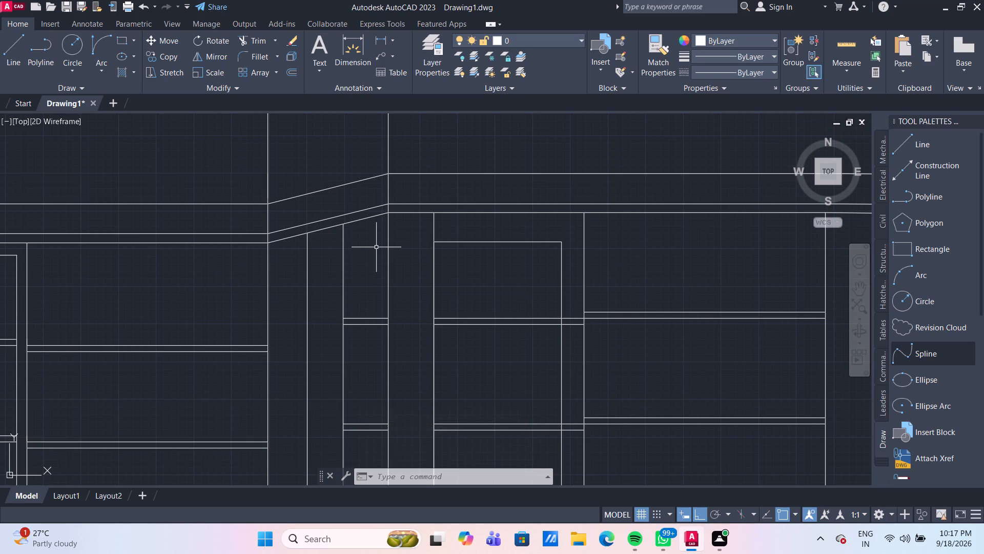
Offset the lowest sloped line of the band above the sloped bay downward by 5.
key("o")
key("Return")
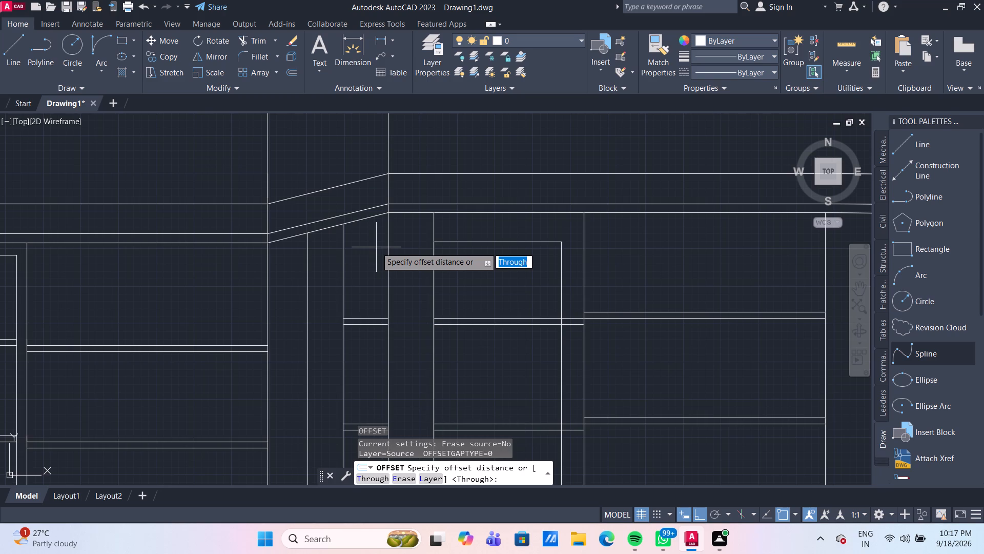
key("Return")
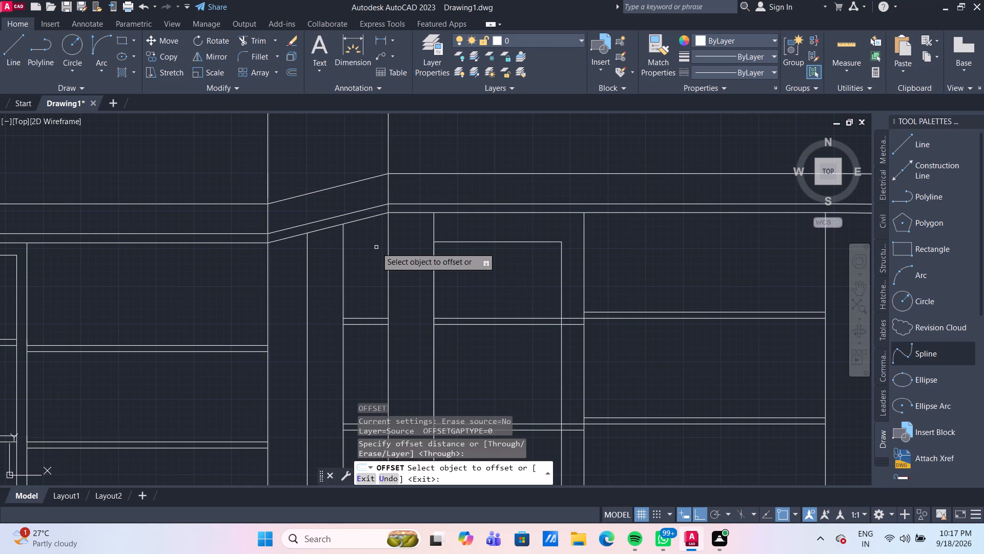
left_click(371, 219)
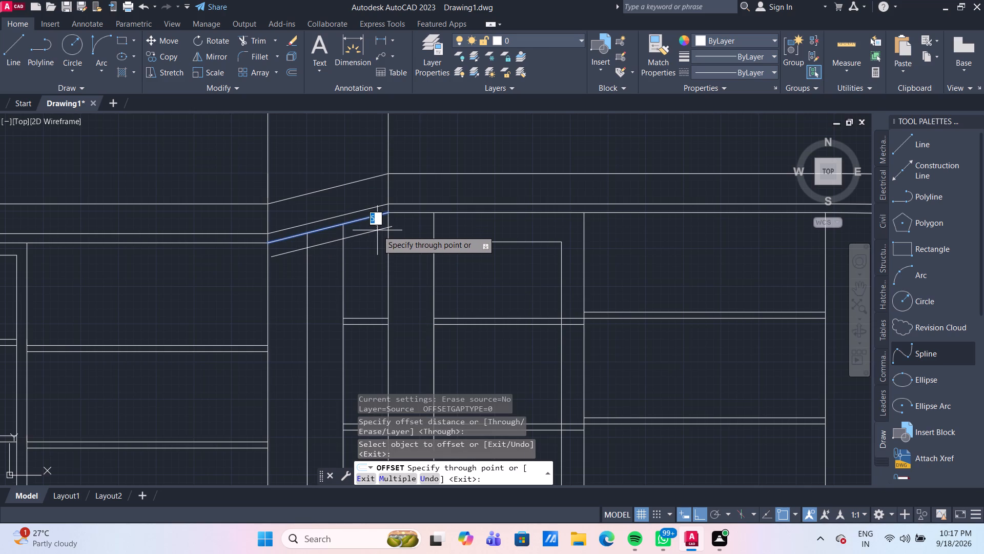
key("5")
key("Return")
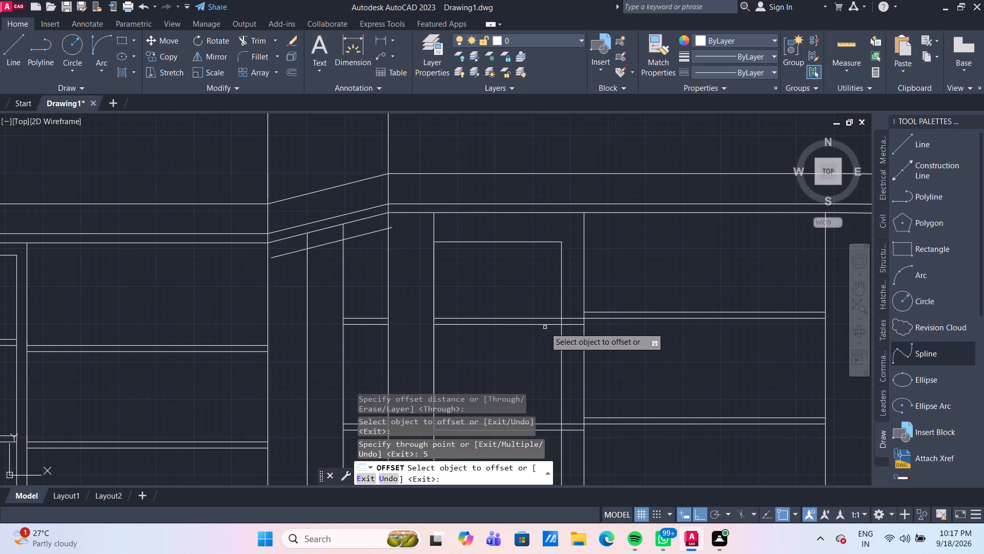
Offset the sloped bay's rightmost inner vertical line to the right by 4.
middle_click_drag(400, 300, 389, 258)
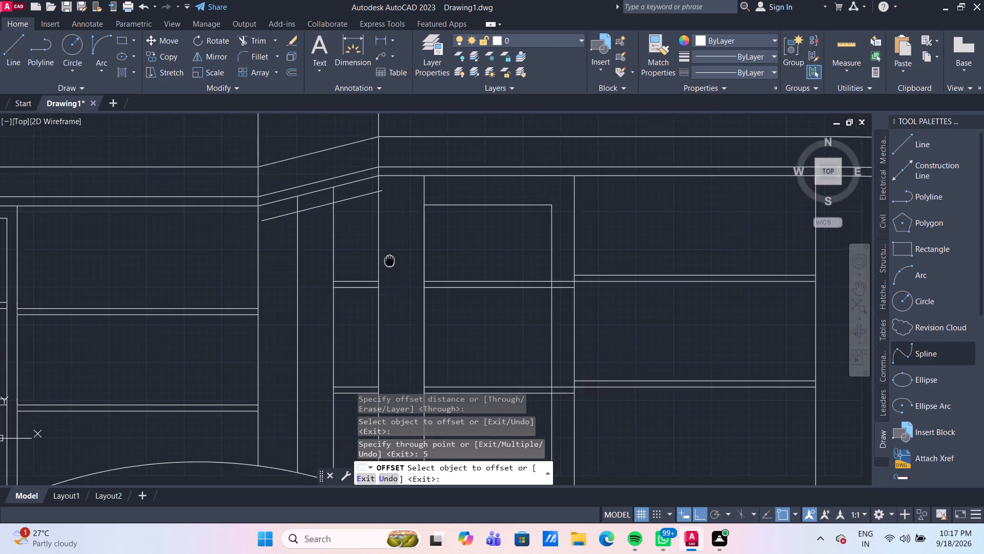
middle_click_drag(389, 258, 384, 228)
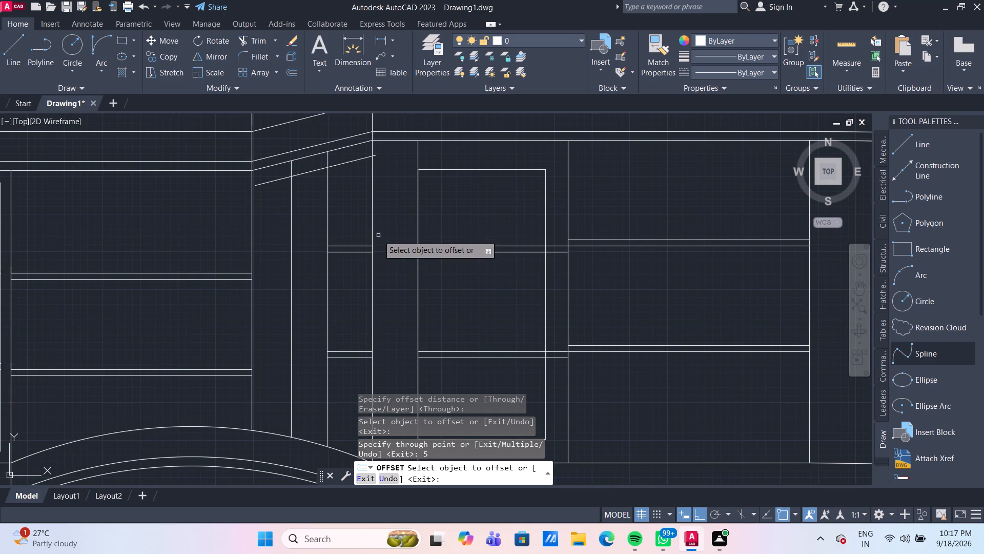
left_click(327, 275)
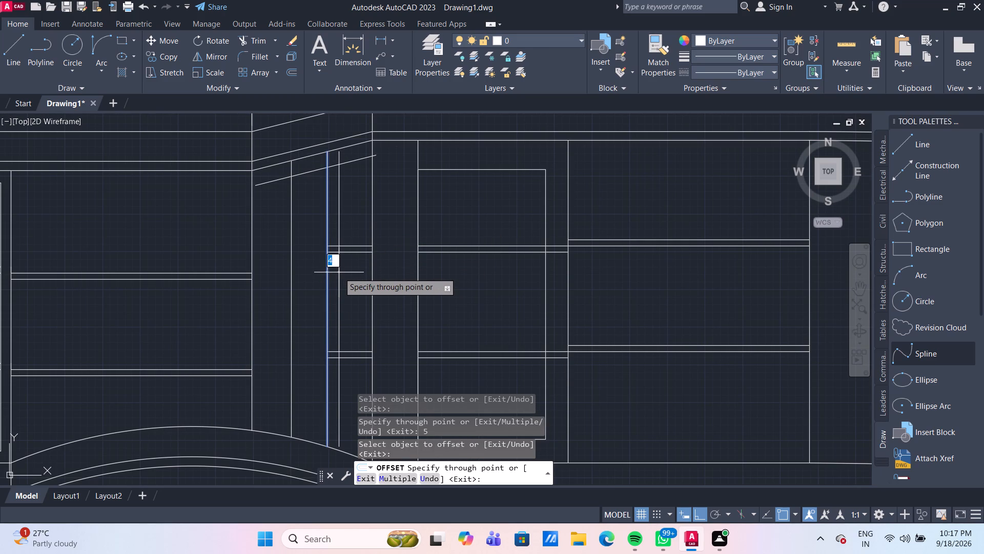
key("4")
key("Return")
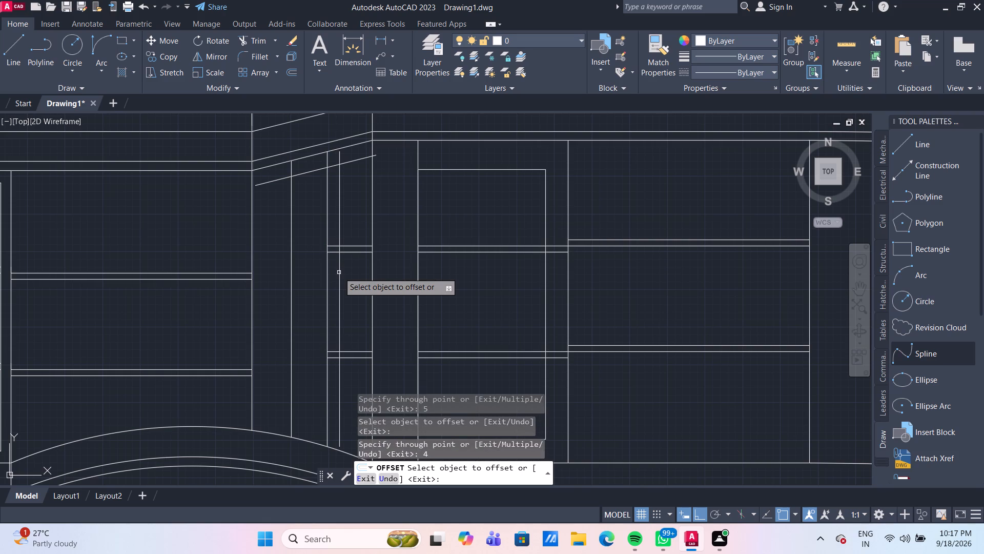
Offset the two vertical lines bounding the sloped bay's right-hand strip inward by 3 each.
left_click(371, 291)
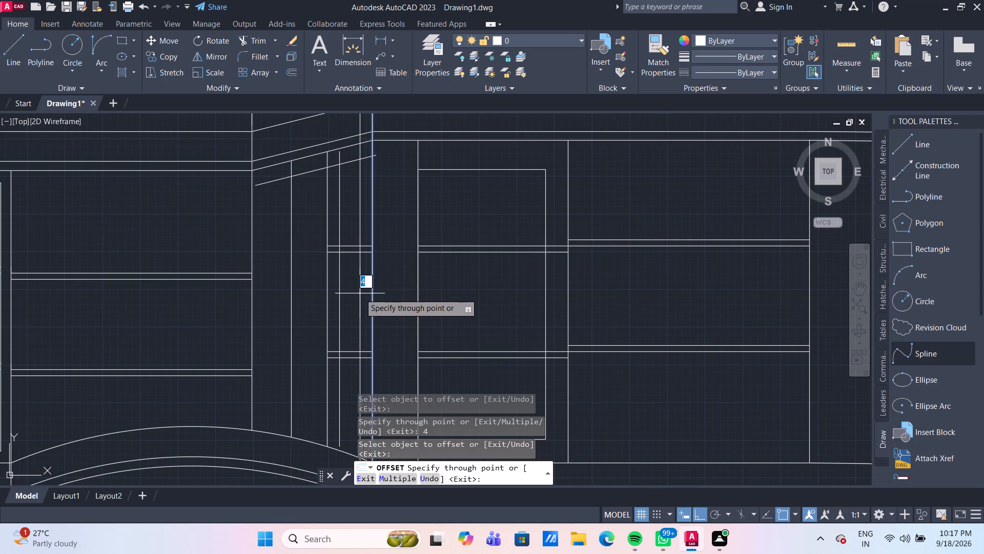
key("3")
key("Return")
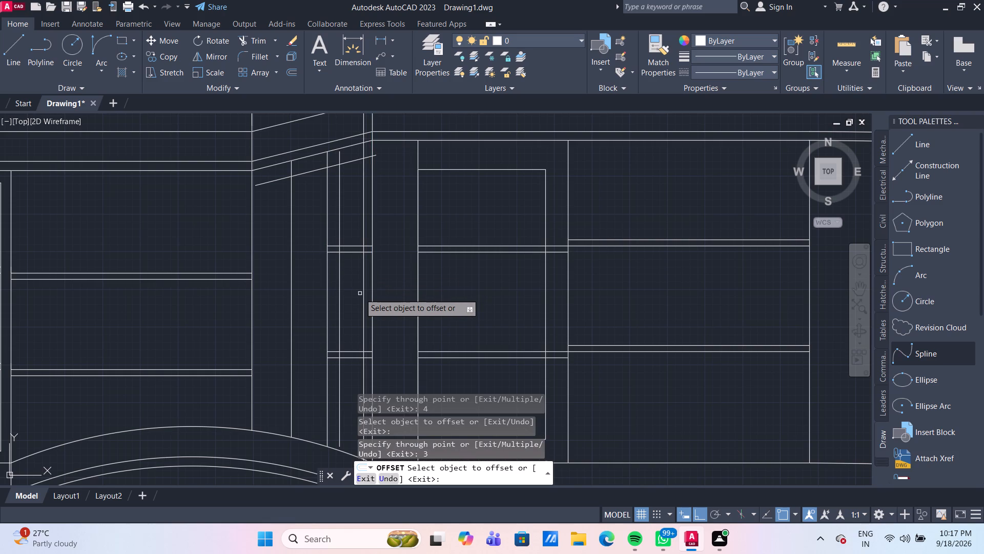
left_click(326, 300)
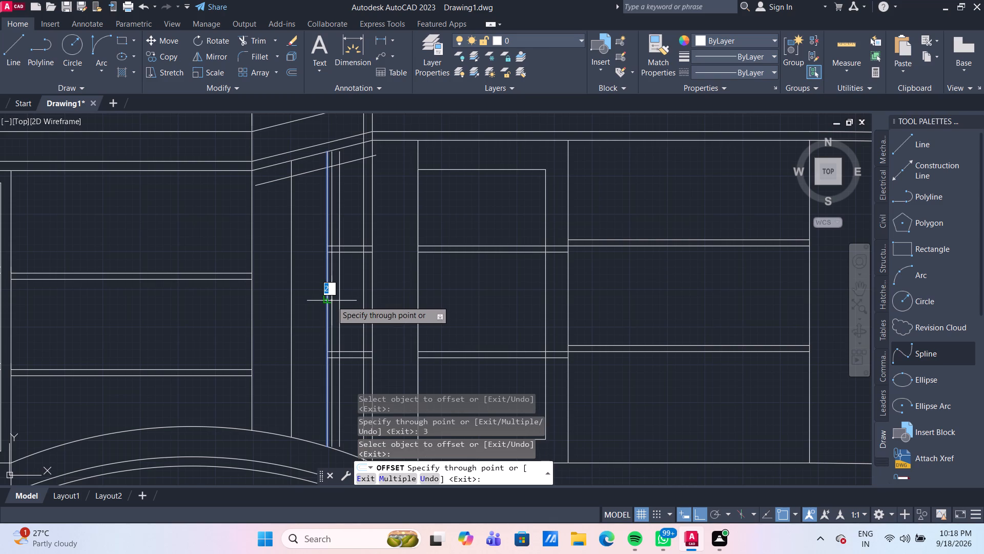
key("3")
key("Return")
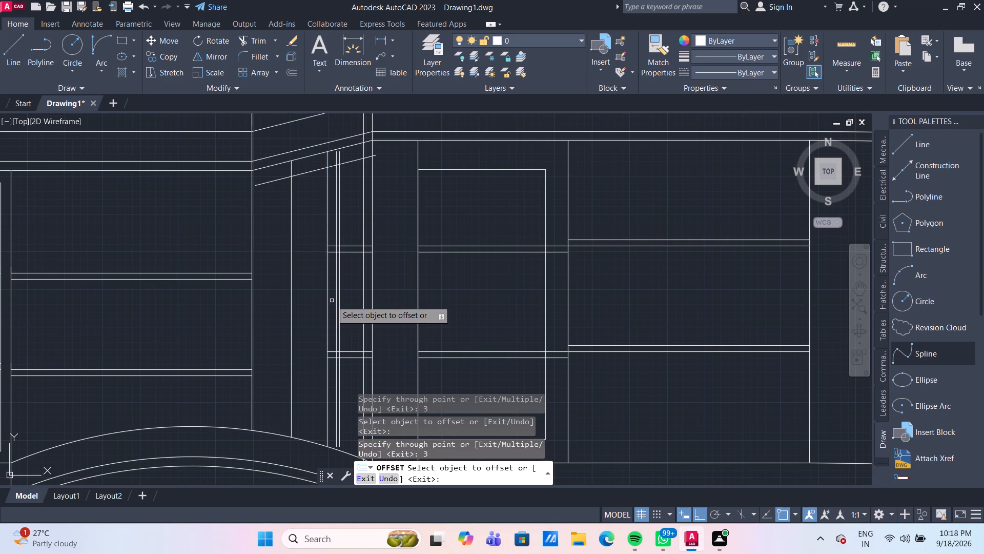
key("Escape")
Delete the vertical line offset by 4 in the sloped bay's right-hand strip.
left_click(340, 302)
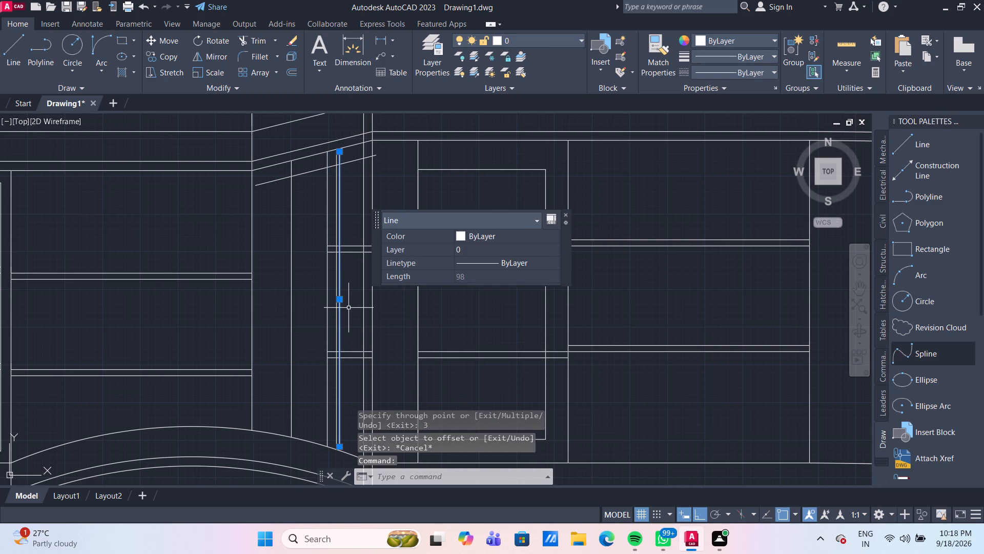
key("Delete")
Trim the offset vertical and sloped lines at their crossings to form the sloped top of the strip's inner frame, removing the overhanging stub.
scroll(350, 308, "down", 1)
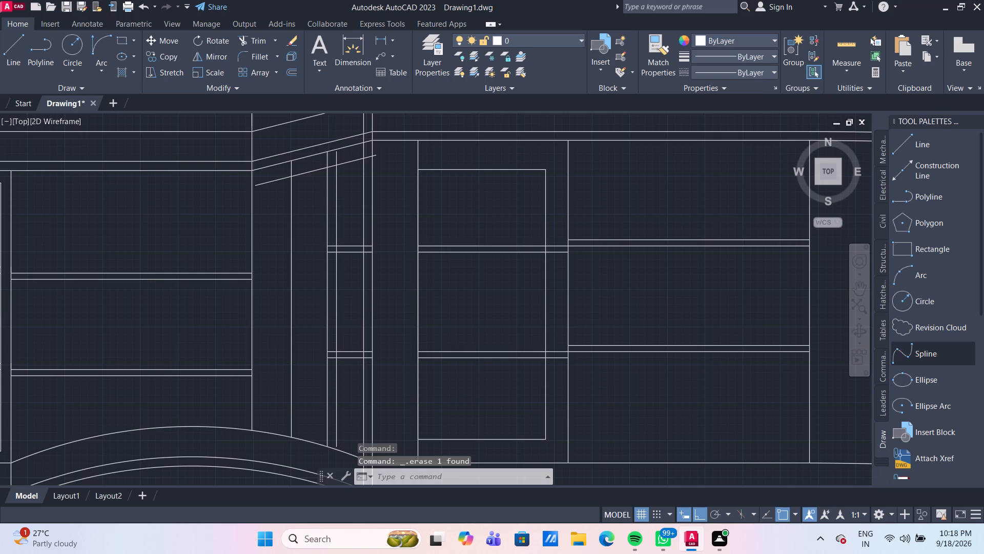
scroll(345, 245, "up", 3)
middle_click_drag(367, 221, 367, 245)
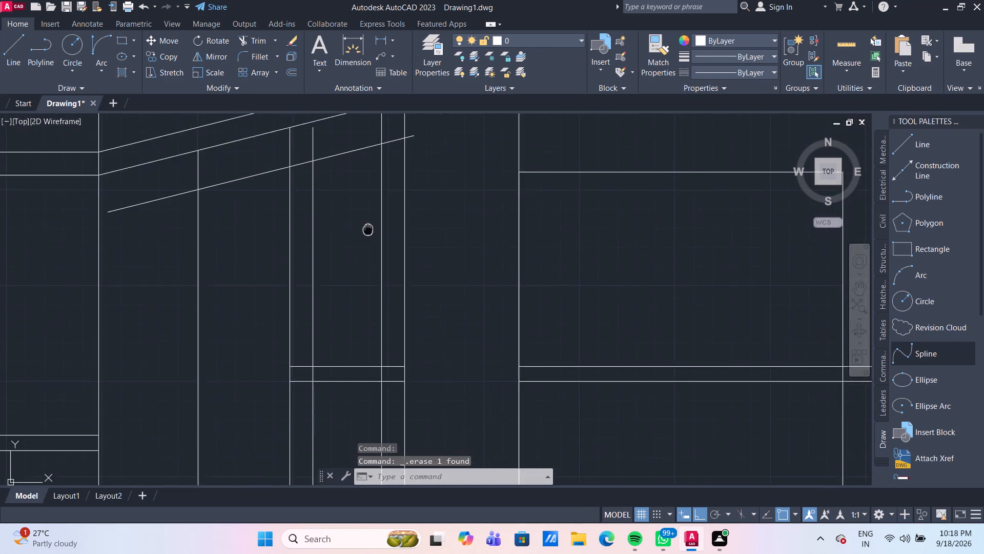
middle_click_drag(367, 245, 356, 303)
scroll(356, 303, "down", 3)
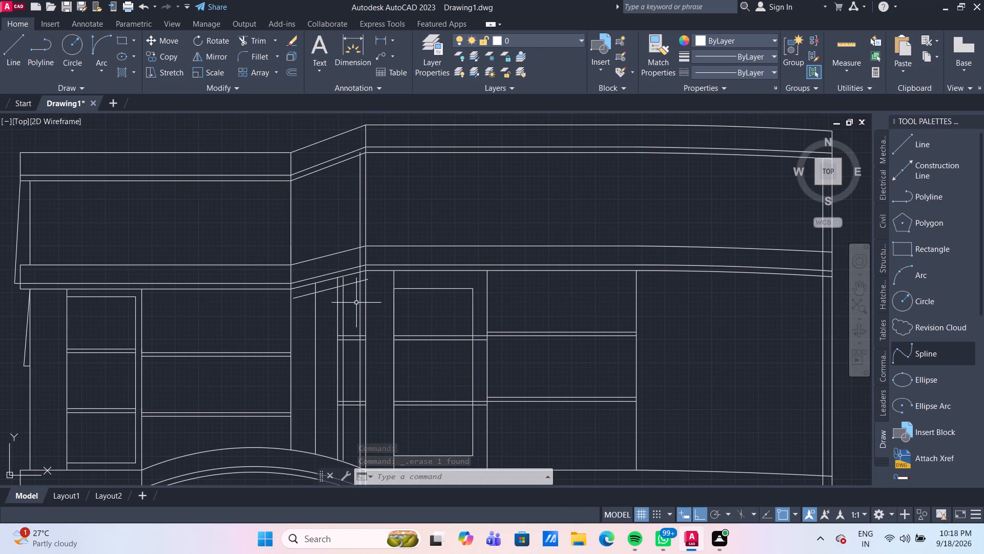
scroll(356, 303, "up", 1)
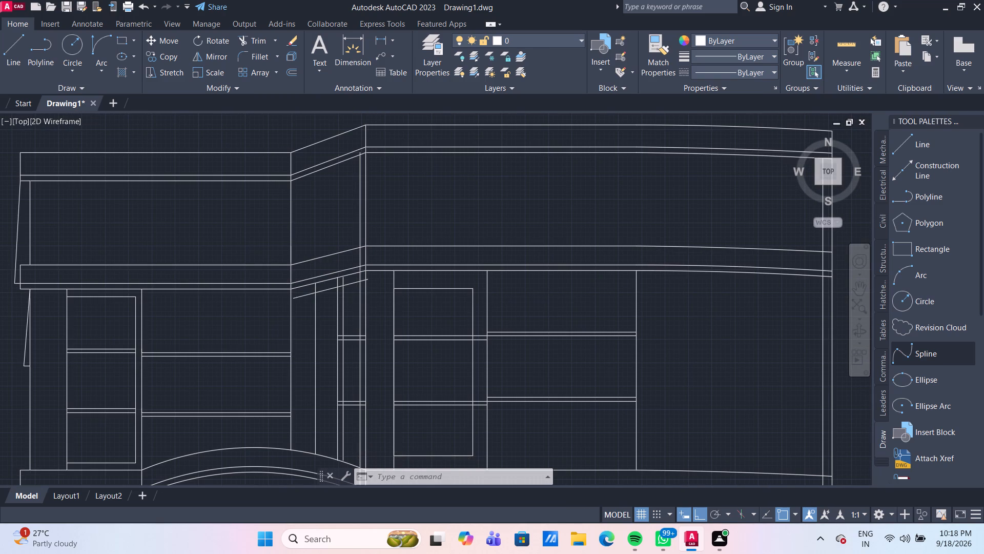
scroll(356, 303, "up", 1)
middle_click_drag(356, 303, 354, 316)
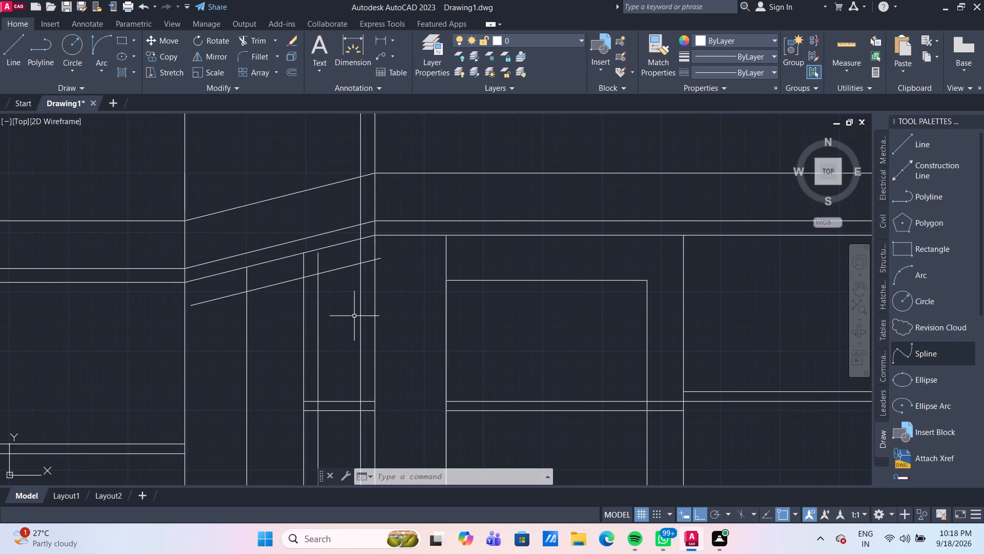
type("tr")
key("Return")
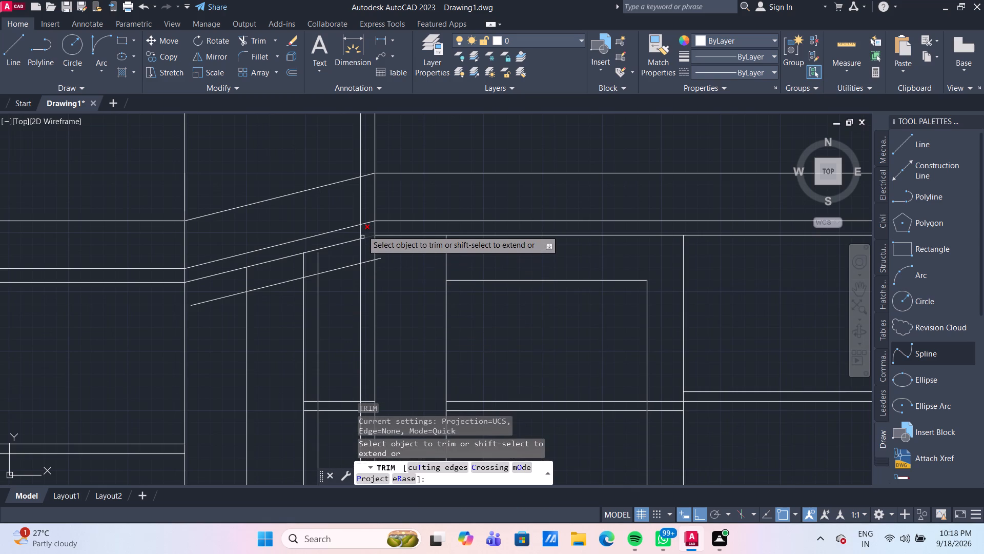
left_click(361, 252)
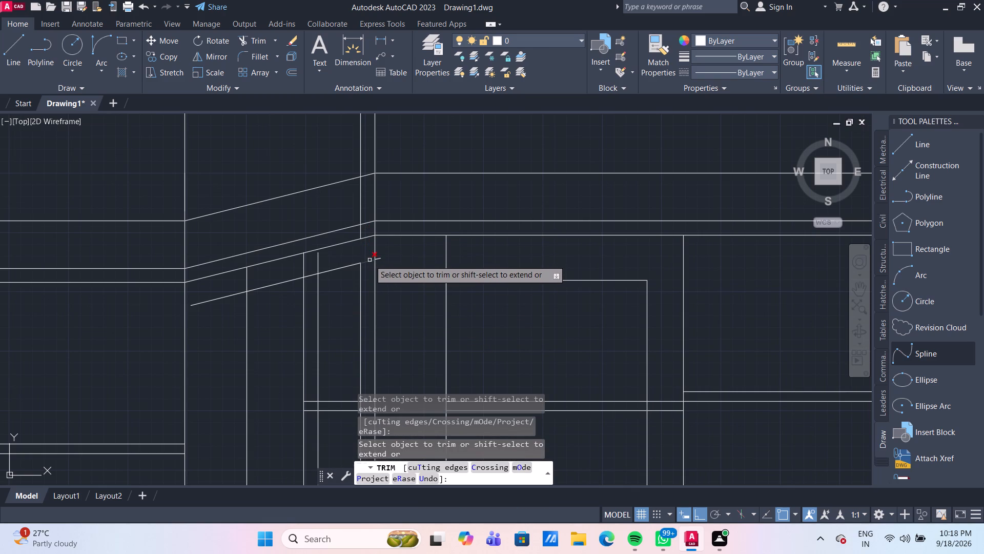
left_click(370, 260)
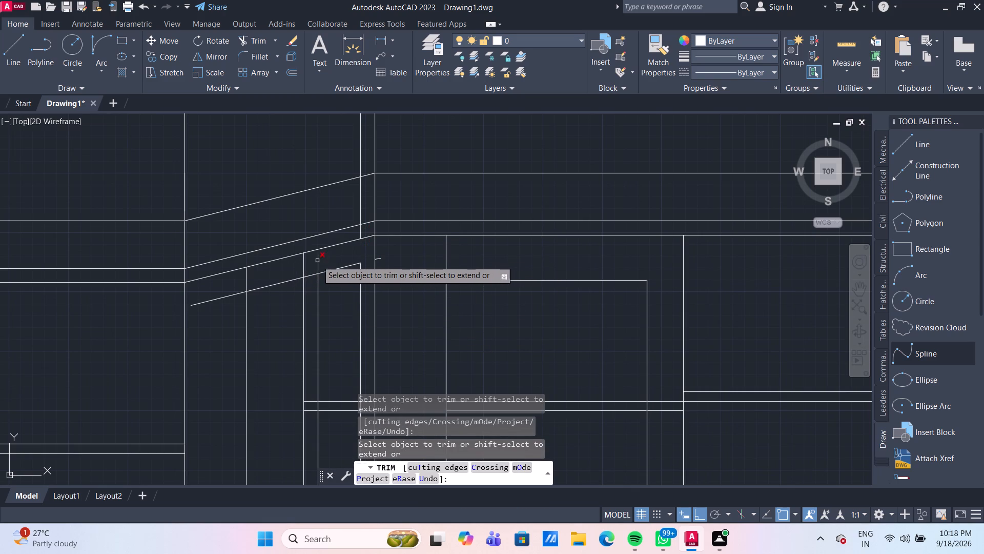
left_click(317, 261)
left_click(310, 275)
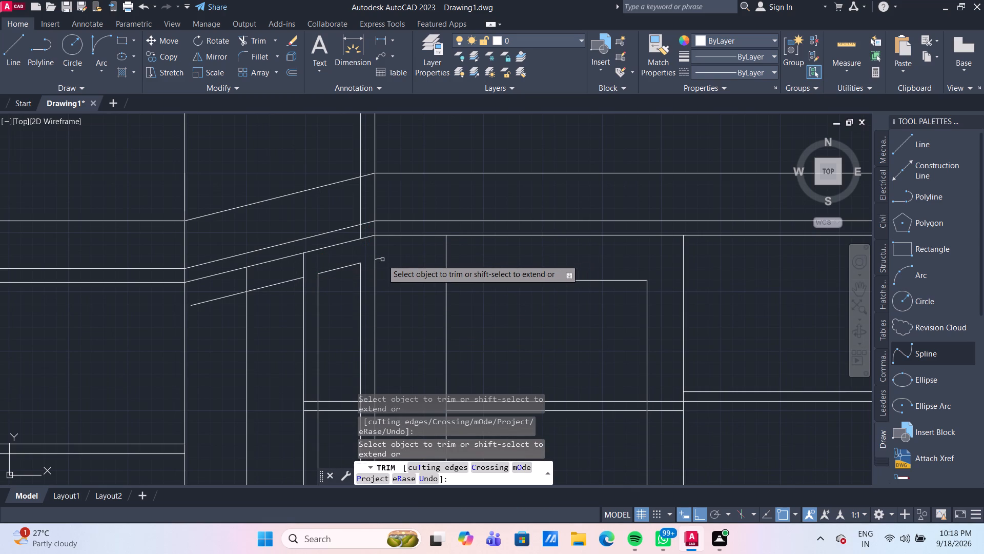
left_click(380, 260)
Trim away the strip's right inner vertical line where it runs above the sloped frame top, through the sloped band and the wall above.
scroll(380, 260, "down", 2)
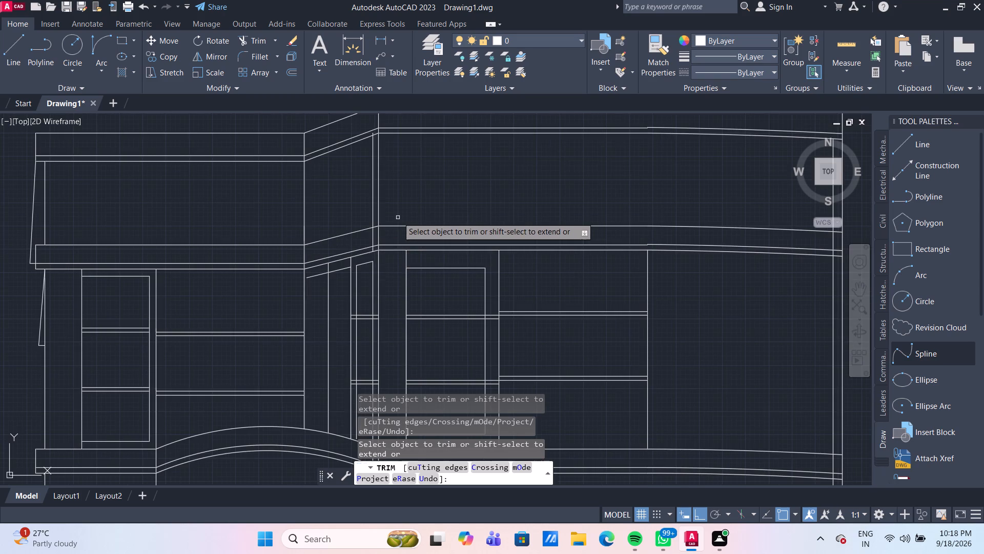
scroll(350, 245, "up", 3)
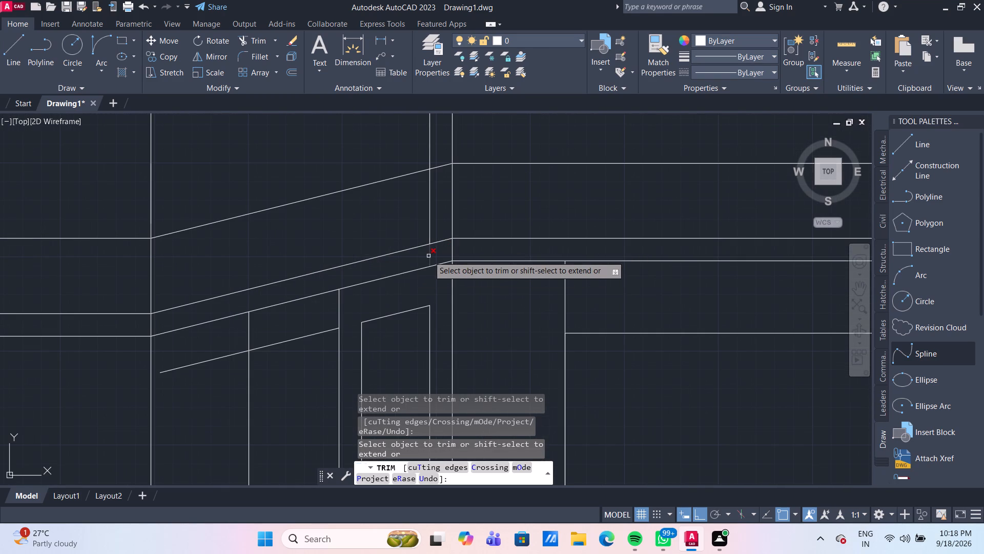
left_click(428, 256)
left_click(428, 222)
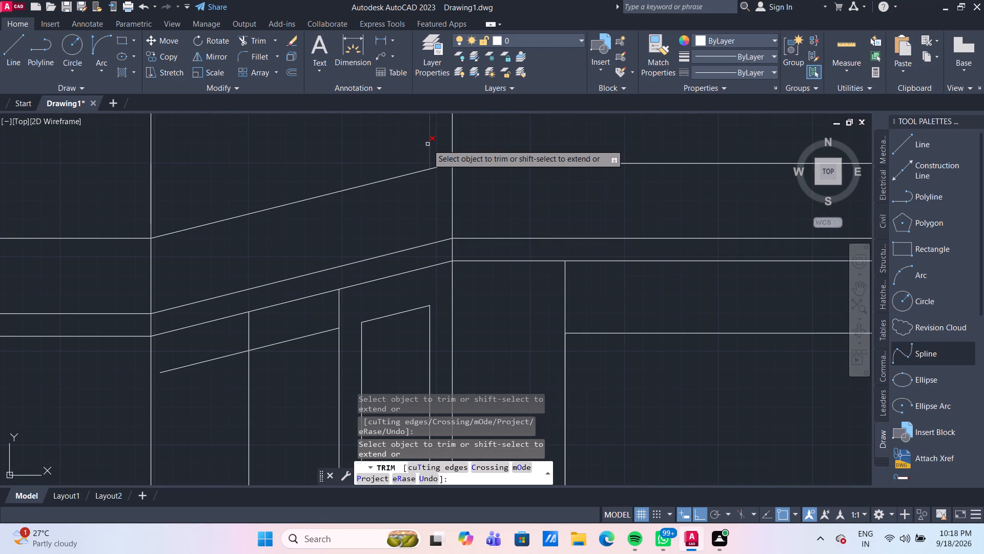
left_click(427, 144)
Trim the upper double line's ends outside the strip's inner frame and the frame sides between the two lines, separating the upper panes.
scroll(431, 153, "down", 4)
middle_click_drag(502, 143, 512, 219)
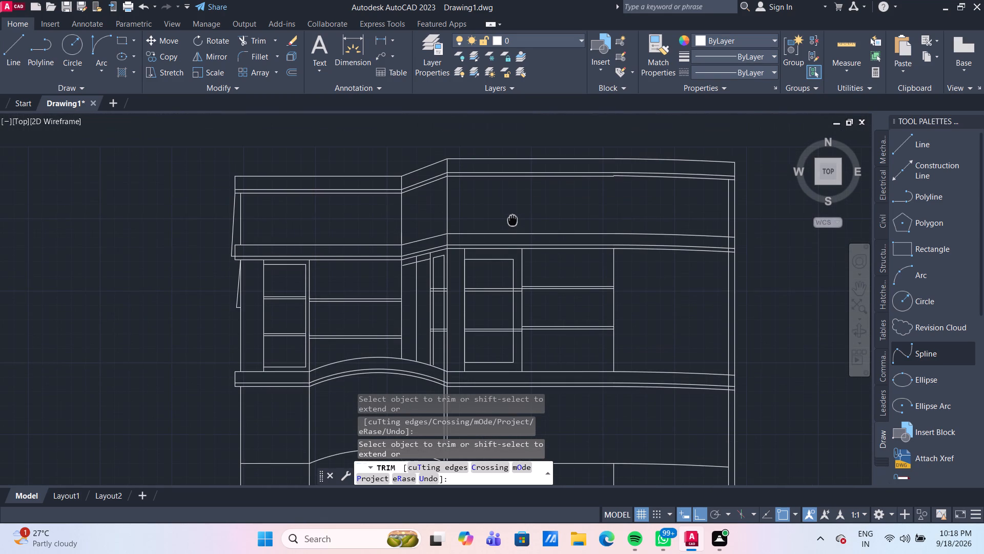
middle_click_drag(512, 219, 499, 184)
scroll(450, 333, "up", 1)
middle_click_drag(448, 325, 437, 253)
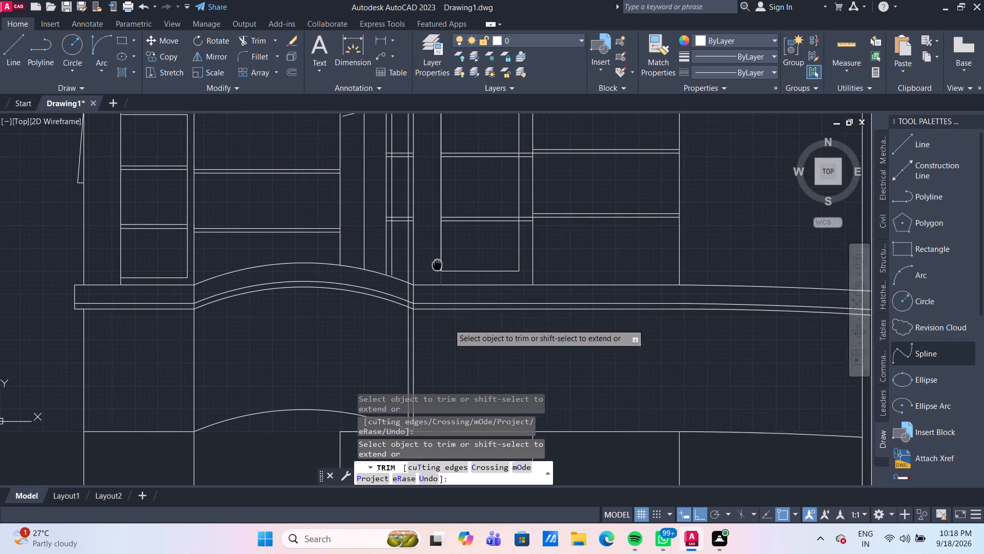
middle_click_drag(437, 253, 437, 248)
scroll(417, 236, "up", 1)
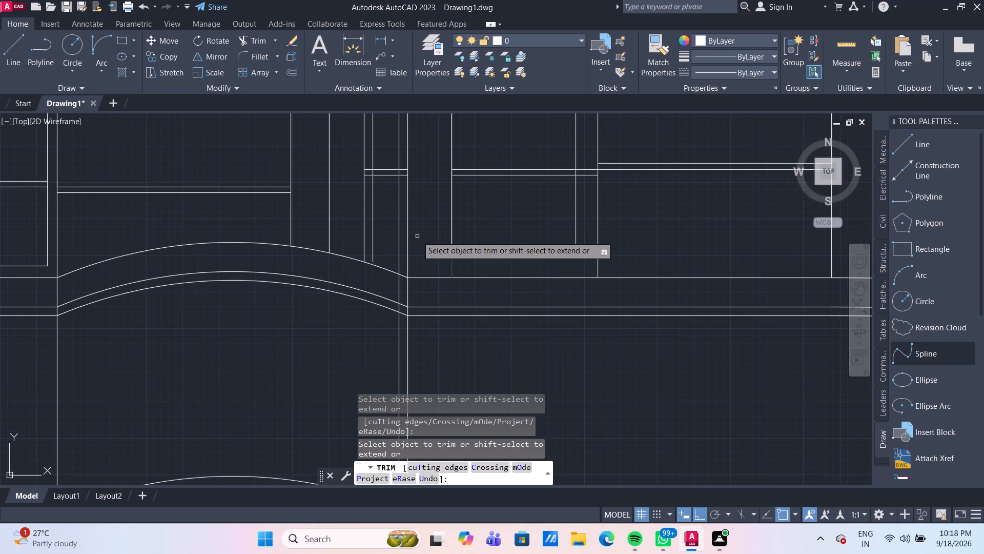
scroll(417, 236, "down", 1)
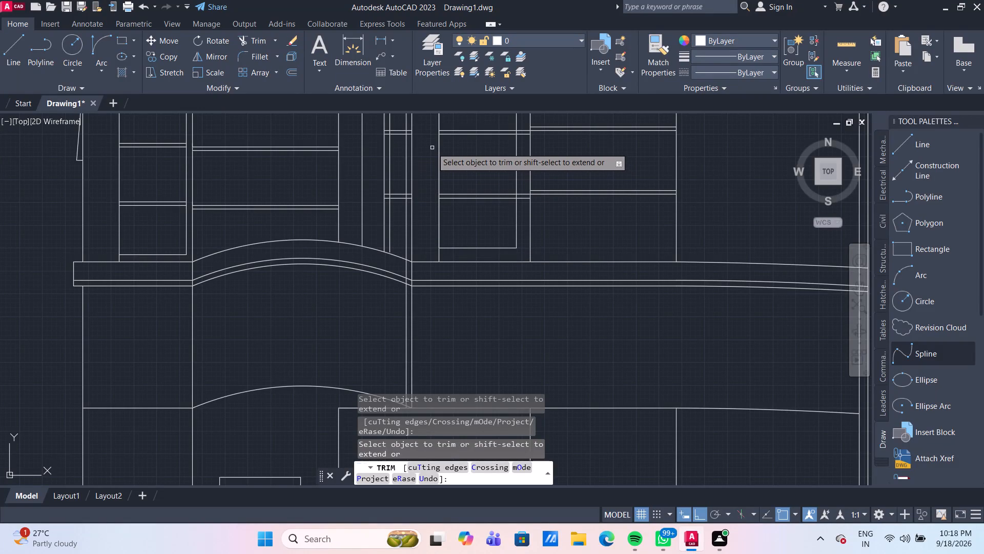
middle_click_drag(432, 148, 429, 247)
scroll(406, 233, "up", 3)
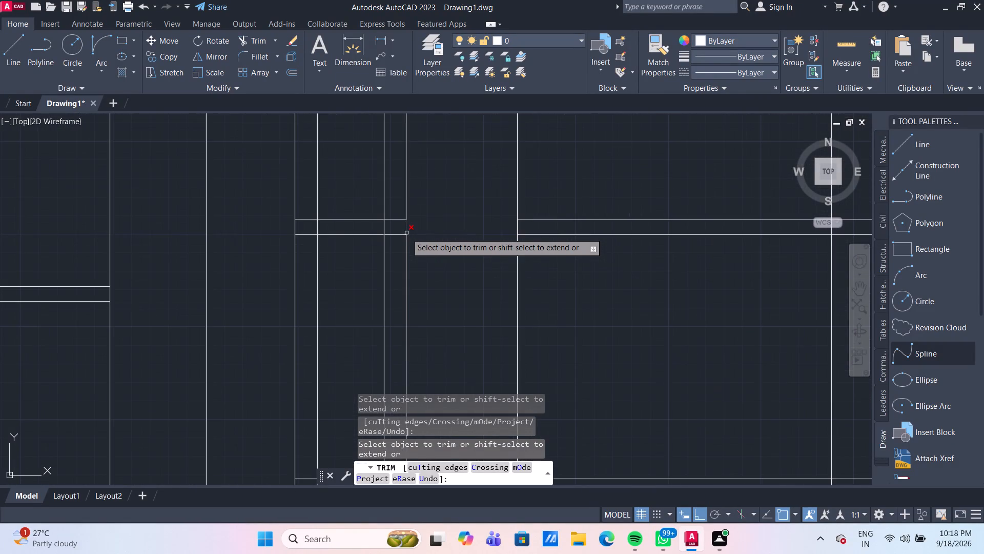
left_click(395, 217)
left_click(395, 245)
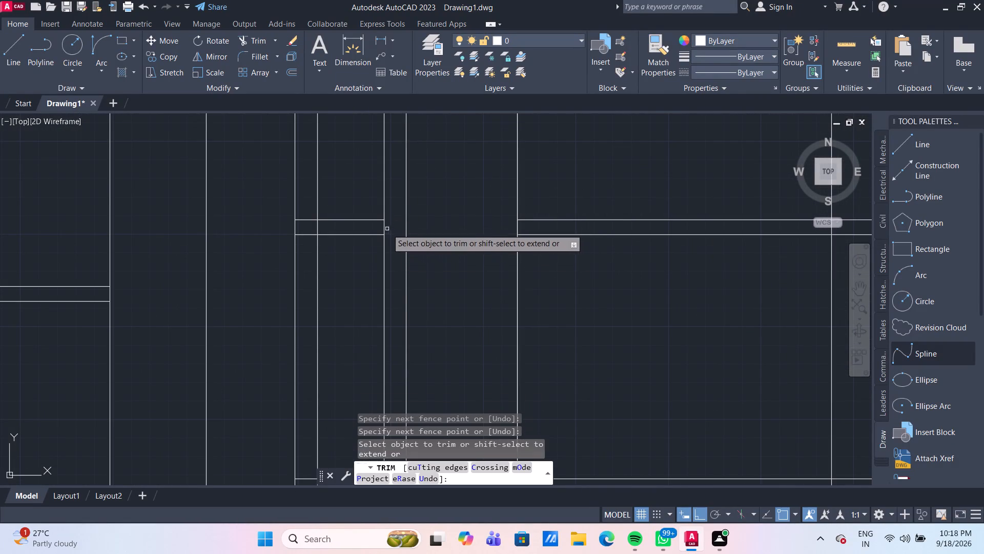
left_click(384, 227)
left_click(303, 214)
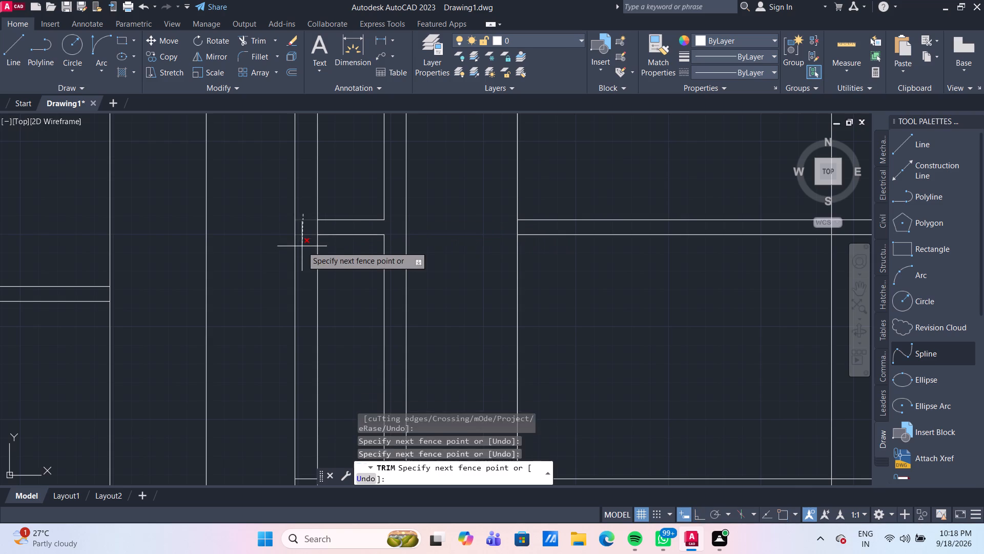
left_click(302, 246)
left_click(318, 228)
Trim the lower double line's ends outside the strip's inner frame and the frame sides between the two lines, separating the lower panes.
scroll(428, 251, "down", 2)
middle_click_drag(439, 325, 439, 273)
scroll(433, 286, "up", 2)
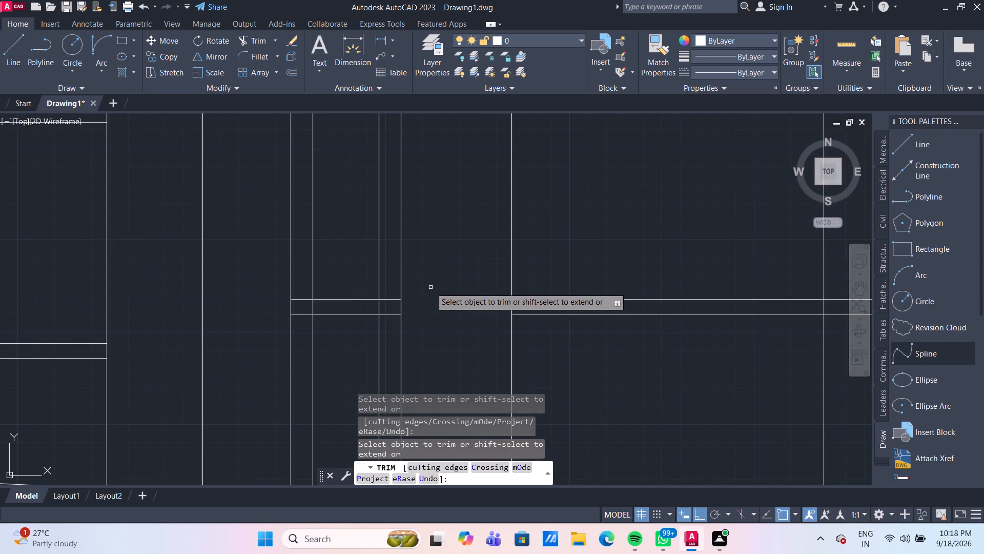
left_click(392, 289)
left_click(385, 336)
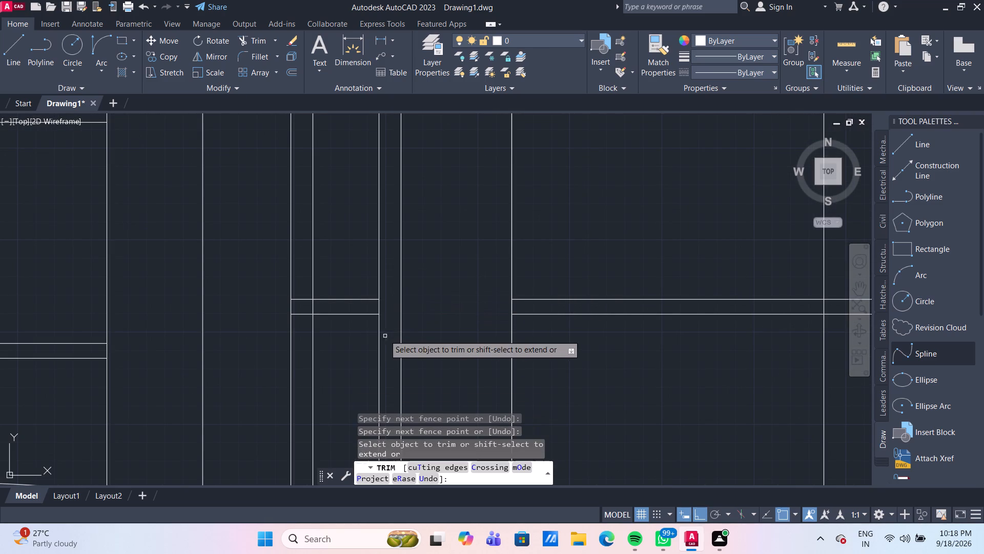
left_click_drag(297, 290, 298, 295)
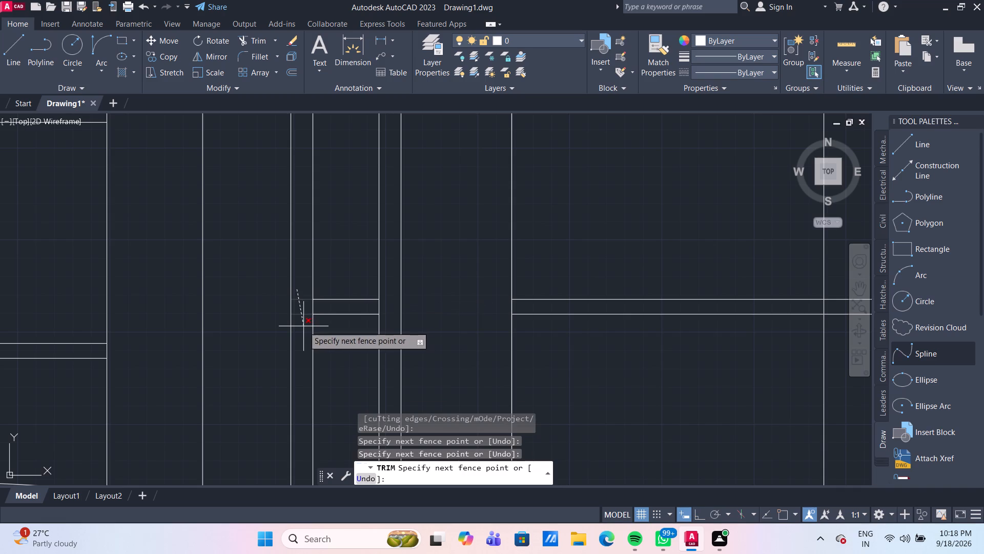
left_click(302, 327)
left_click(314, 307)
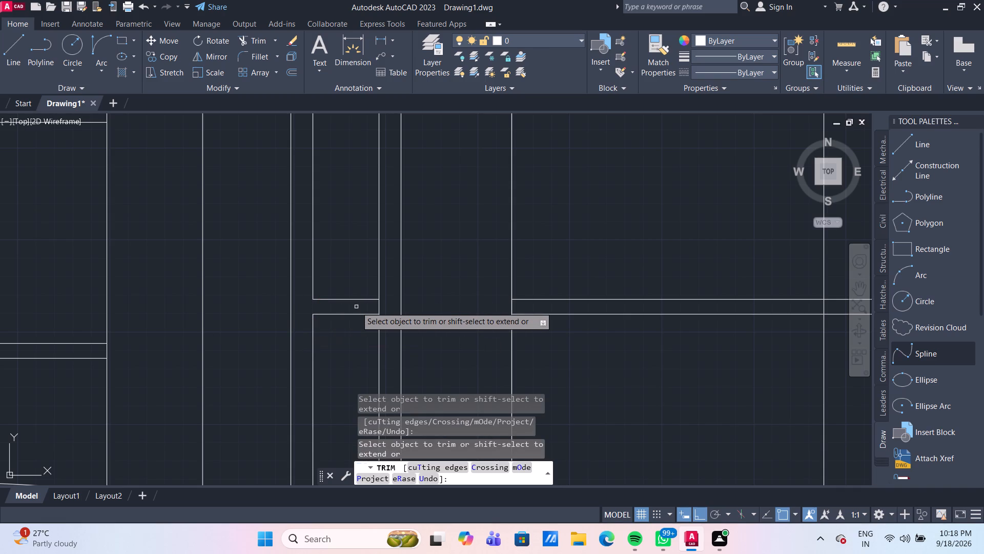
left_click(377, 304)
Trim away the strip's right inner vertical line below the frame, through the arched band and the wall down to the lower arch.
scroll(487, 276, "down", 3)
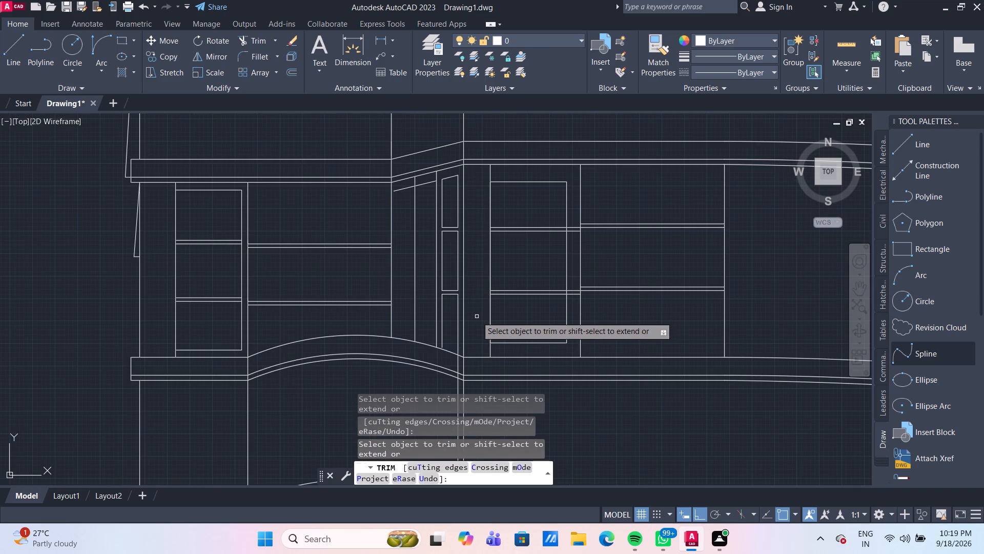
middle_click_drag(473, 329, 456, 256)
scroll(456, 259, "down", 1)
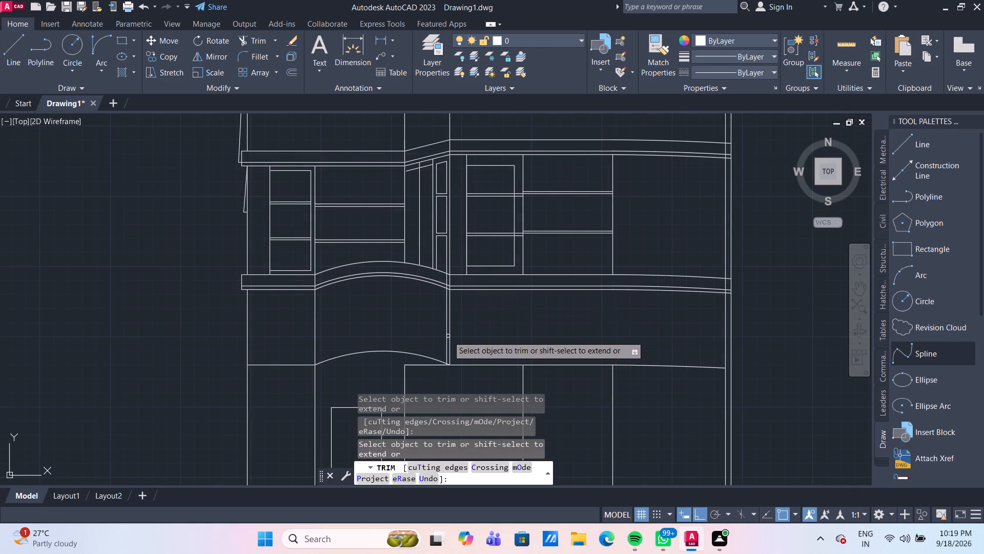
scroll(444, 345, "up", 2)
middle_click_drag(444, 329, 414, 274)
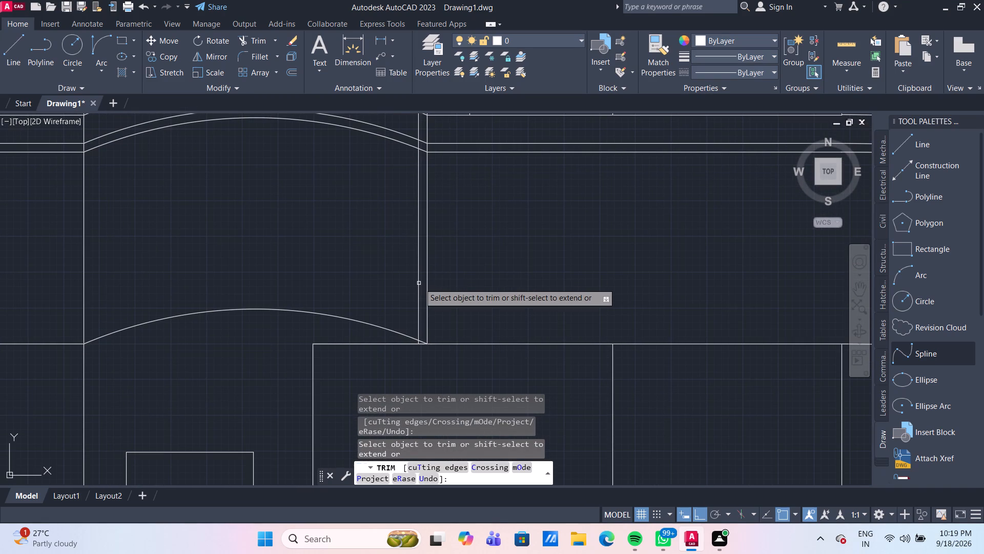
left_click(419, 284)
scroll(416, 348, "up", 3)
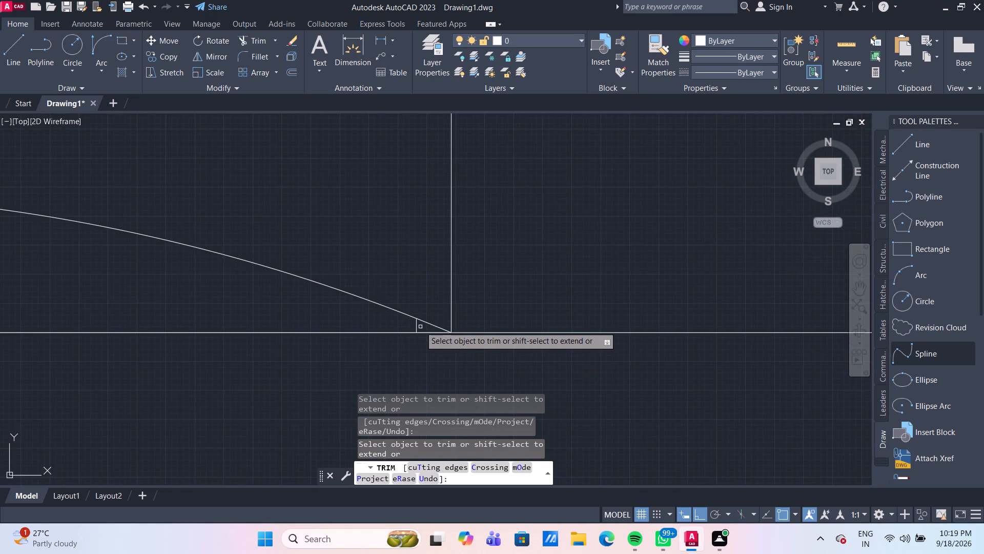
left_click(416, 326)
scroll(406, 219, "down", 2)
middle_click_drag(406, 219, 406, 340)
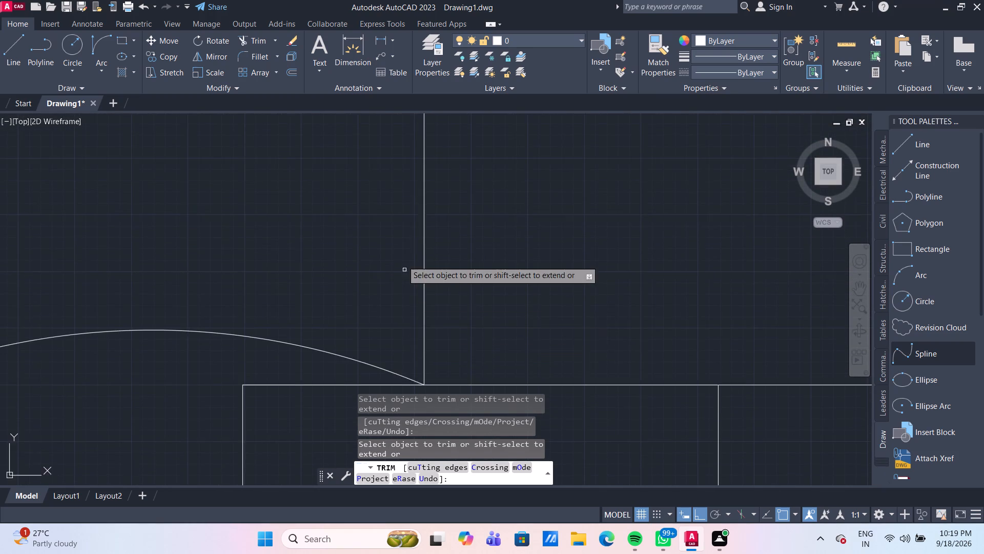
scroll(402, 254, "down", 3)
middle_click_drag(398, 216, 370, 325)
scroll(373, 318, "up", 4)
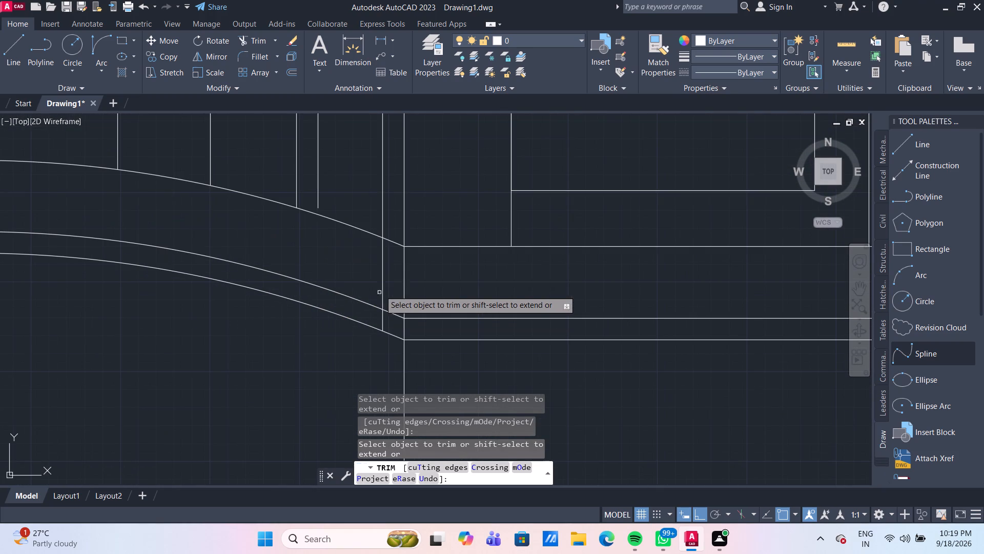
left_click(382, 269)
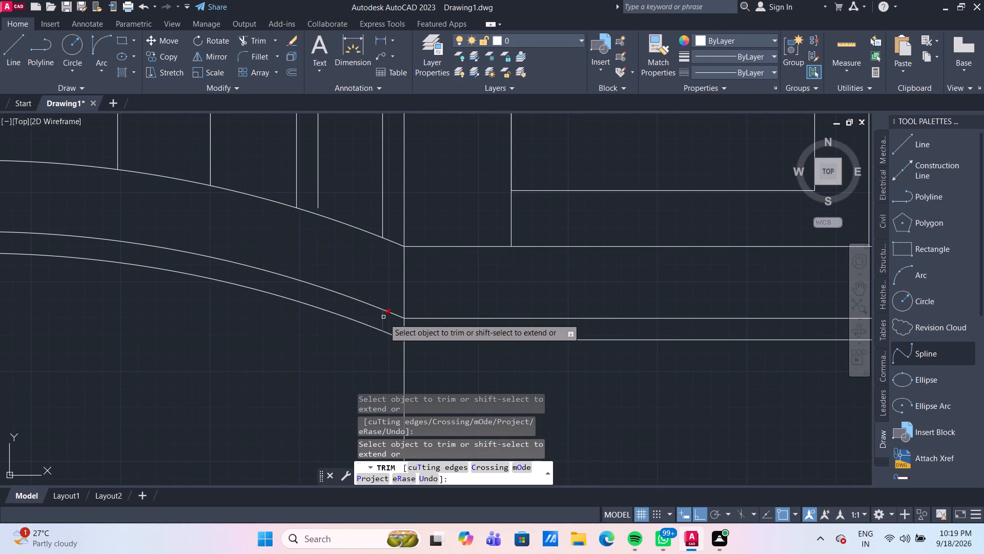
left_click(384, 318)
Extend the strip's left inner vertical line down to the top curve of the arched band.
scroll(425, 292, "down", 2)
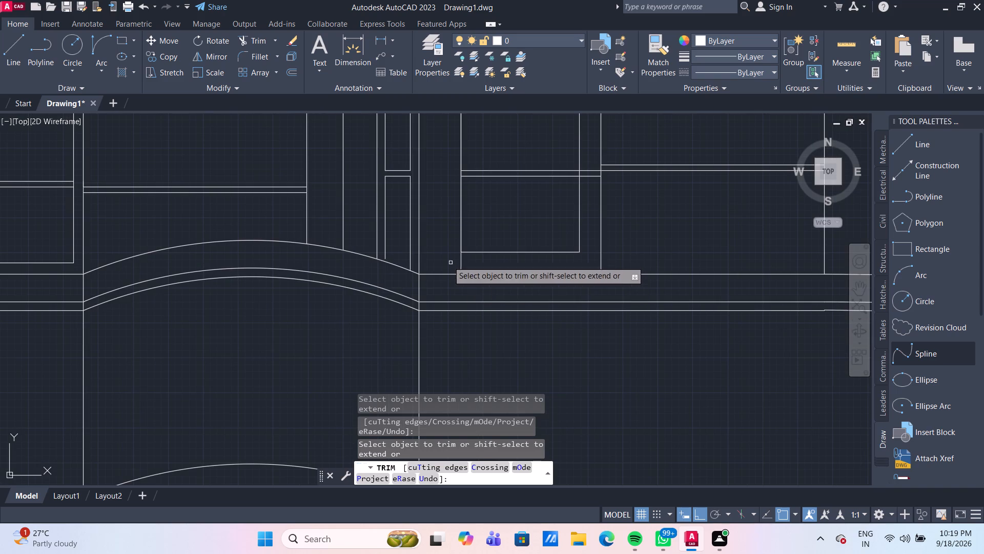
scroll(439, 255, "up", 2)
middle_click_drag(422, 249, 434, 274)
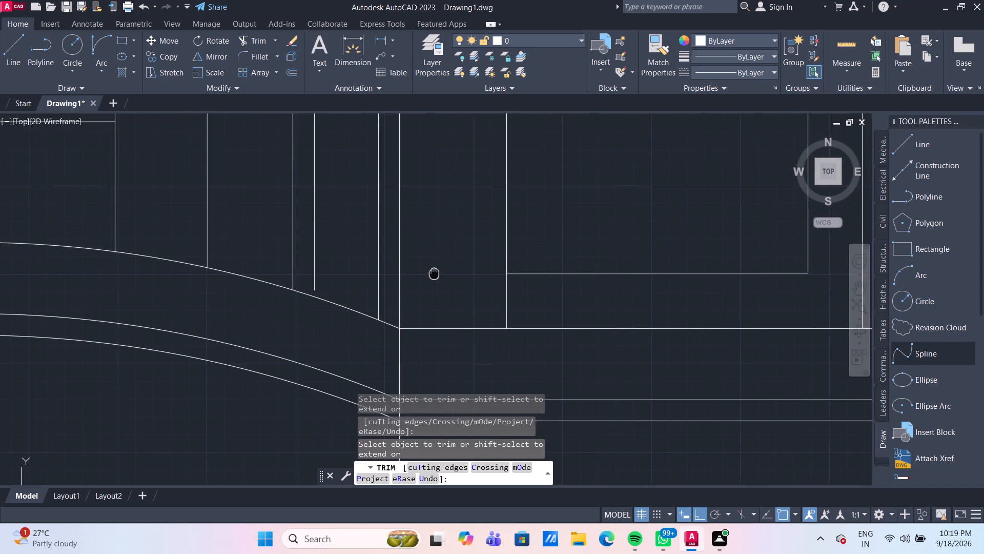
middle_click_drag(434, 274, 450, 300)
key("Escape")
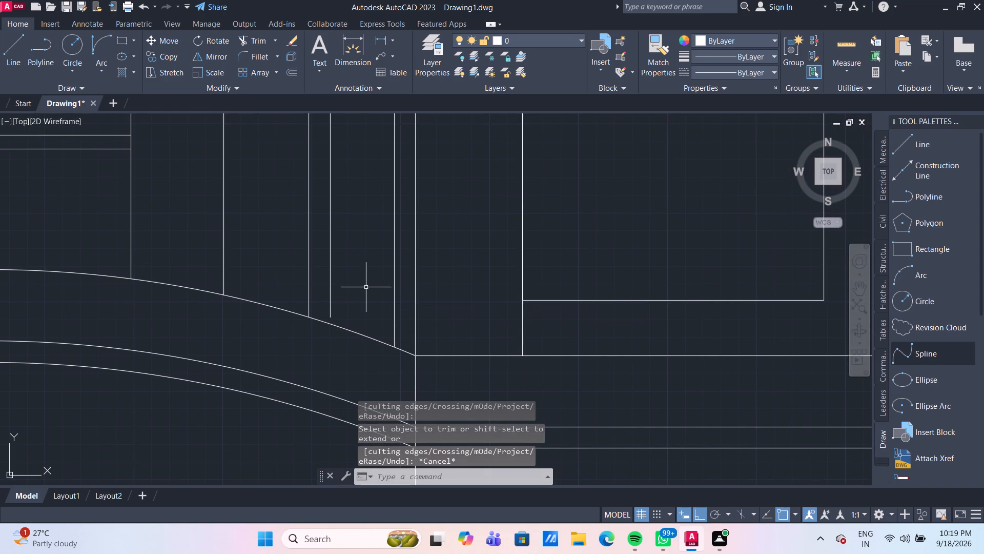
type("ex")
key("Return")
left_click(330, 290)
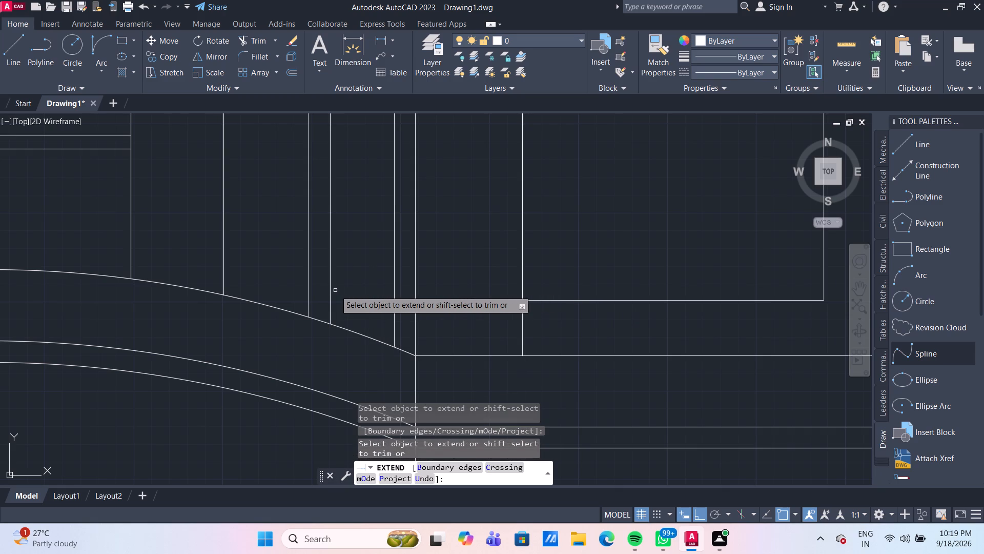
key("Escape")
Offset the vertical line just left of the narrow three-pane strip by 3 toward the left.
scroll(438, 268, "down", 3)
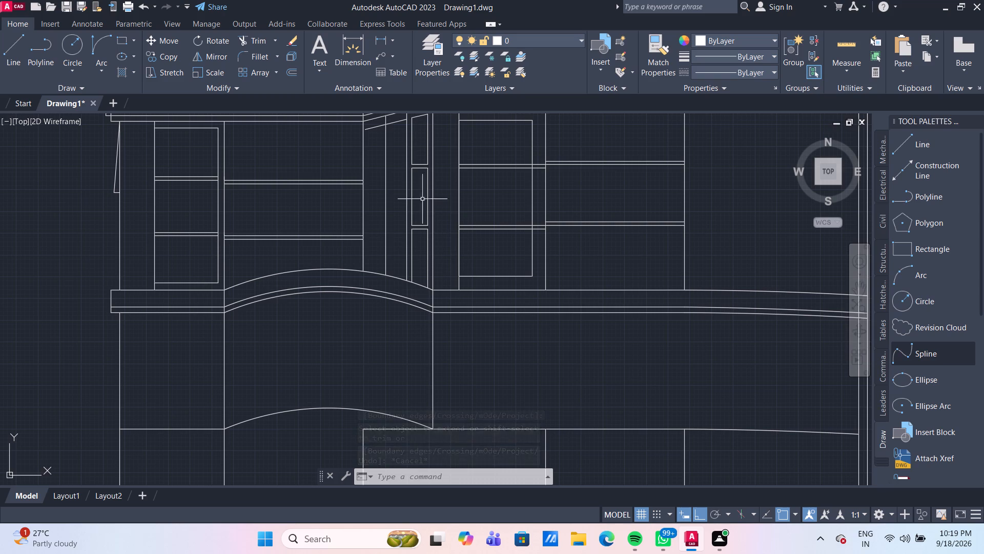
middle_click_drag(384, 213, 384, 270)
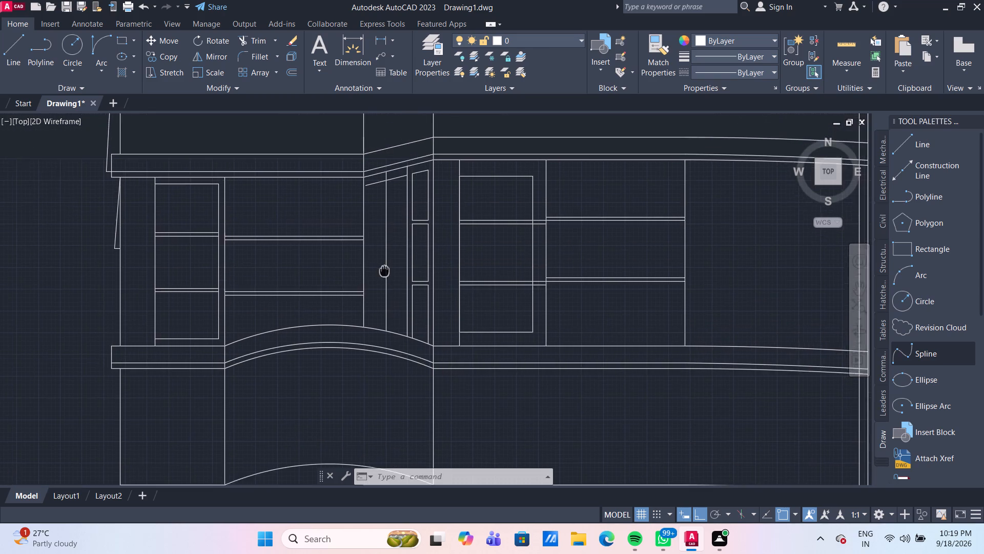
middle_click_drag(384, 270, 350, 291)
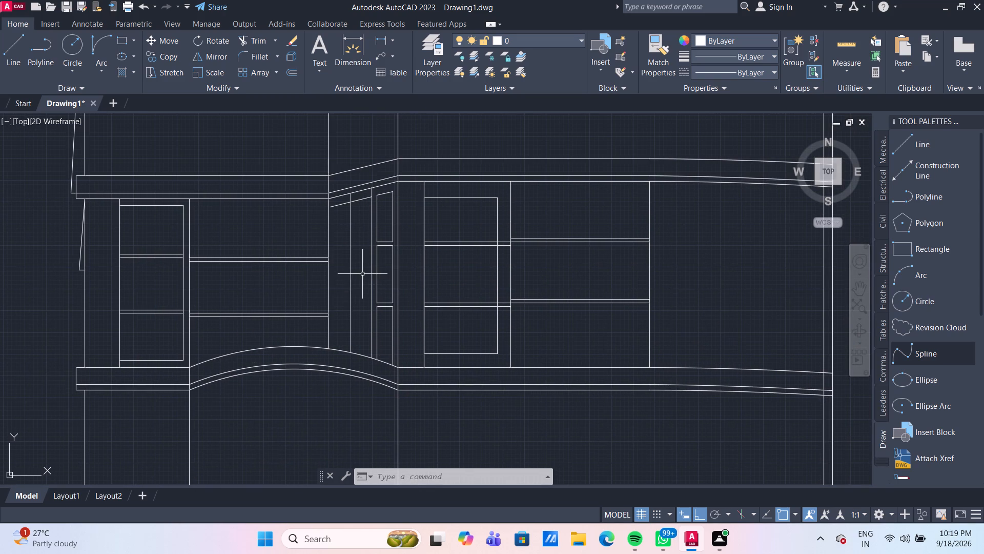
scroll(362, 273, "up", 1)
middle_click_drag(362, 264, 362, 267)
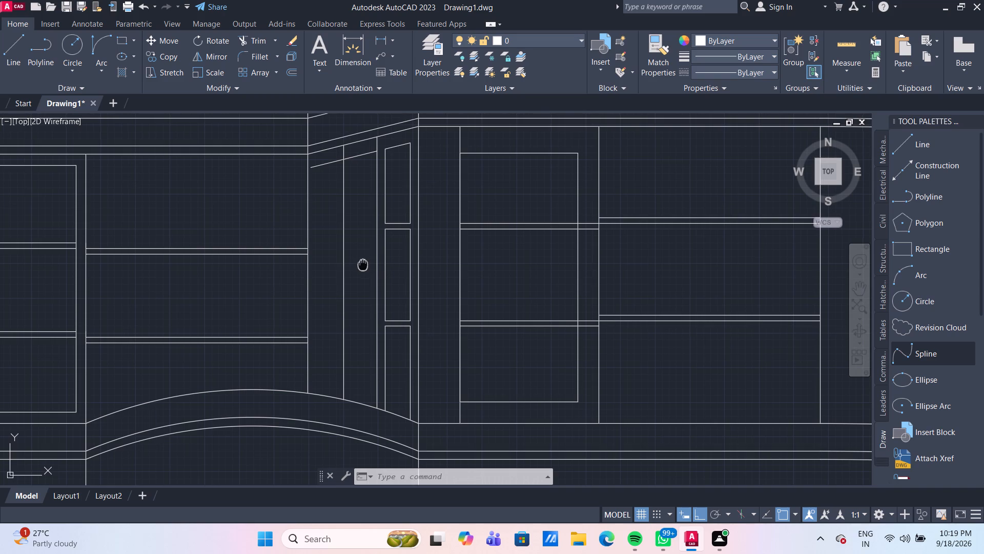
middle_click_drag(362, 267, 356, 288)
scroll(356, 288, "up", 1)
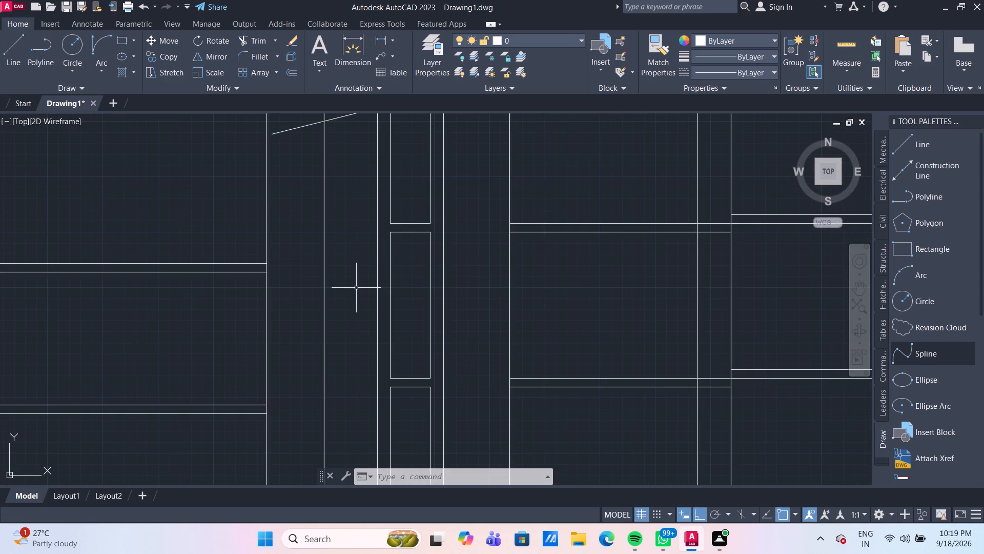
key("o")
key("Return")
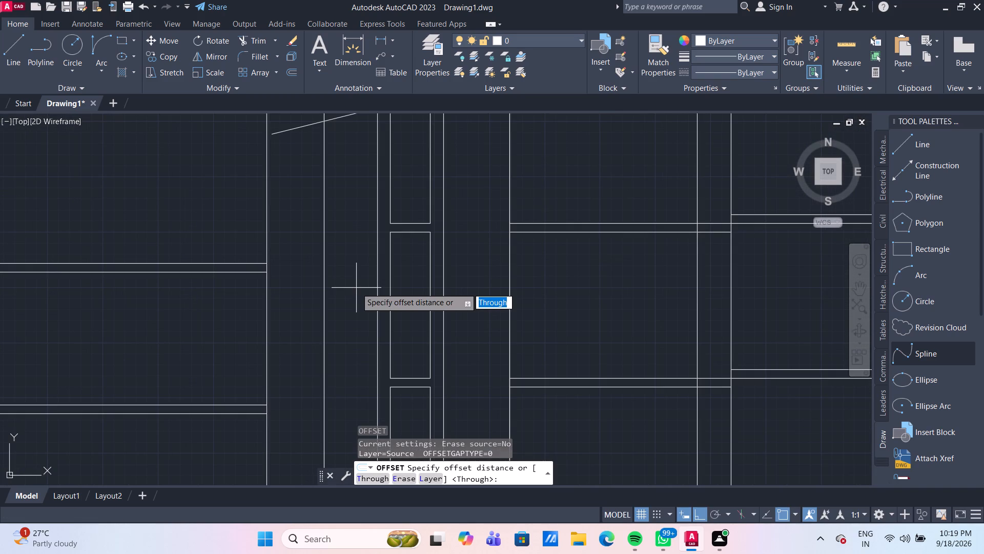
key("Return")
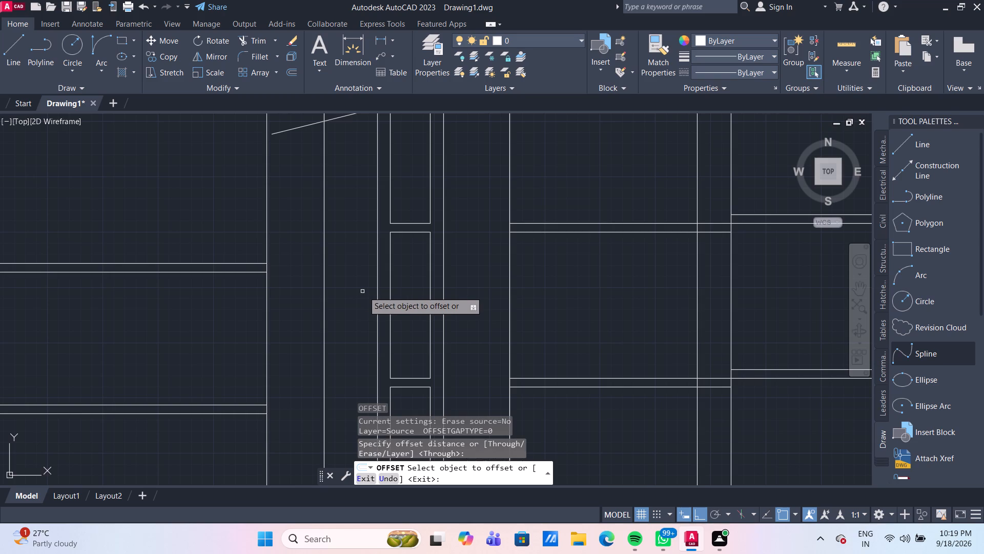
left_click(378, 302)
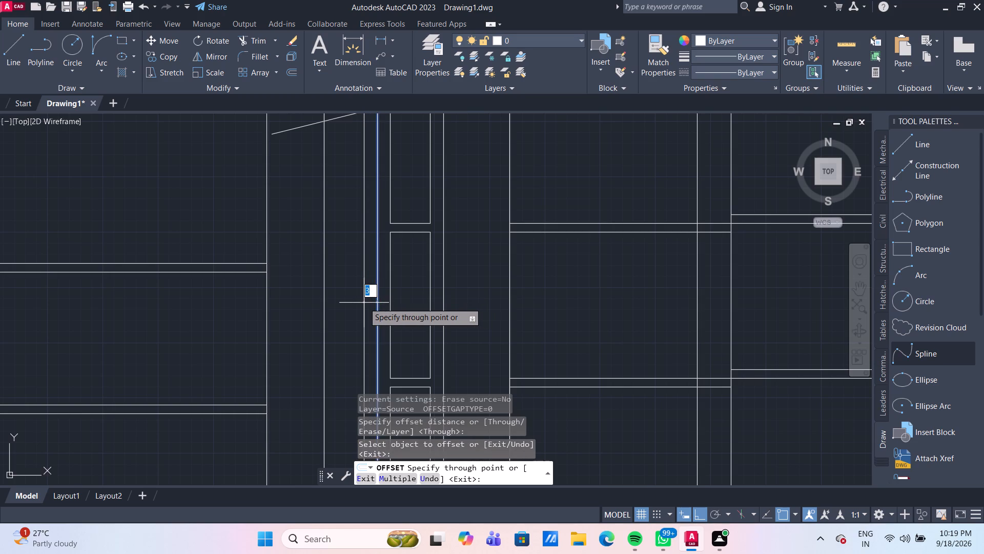
key("3")
key("Return")
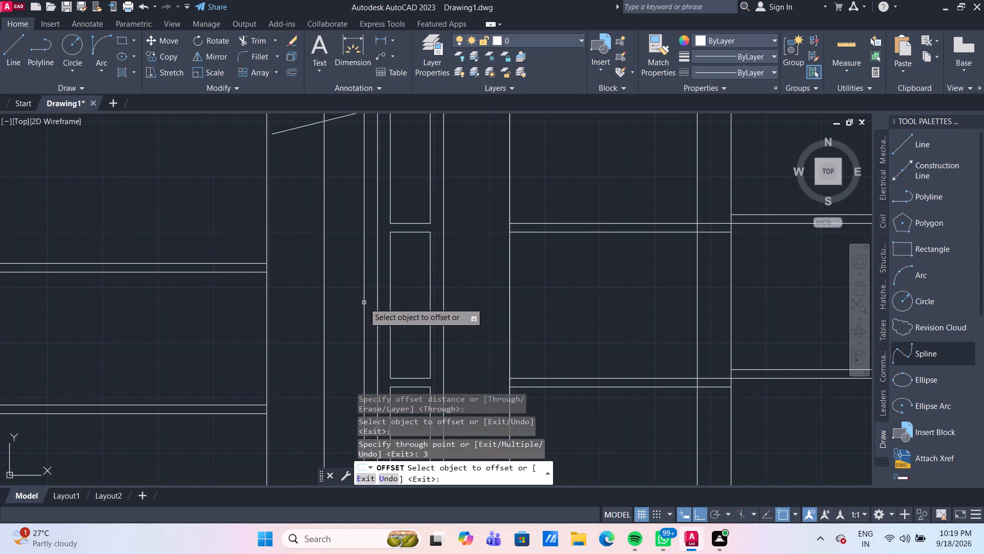
Offset the left vertical line of the adjoining narrow strip by 3 toward the right, inside the strip.
scroll(364, 303, "down", 2)
scroll(364, 303, "up", 2)
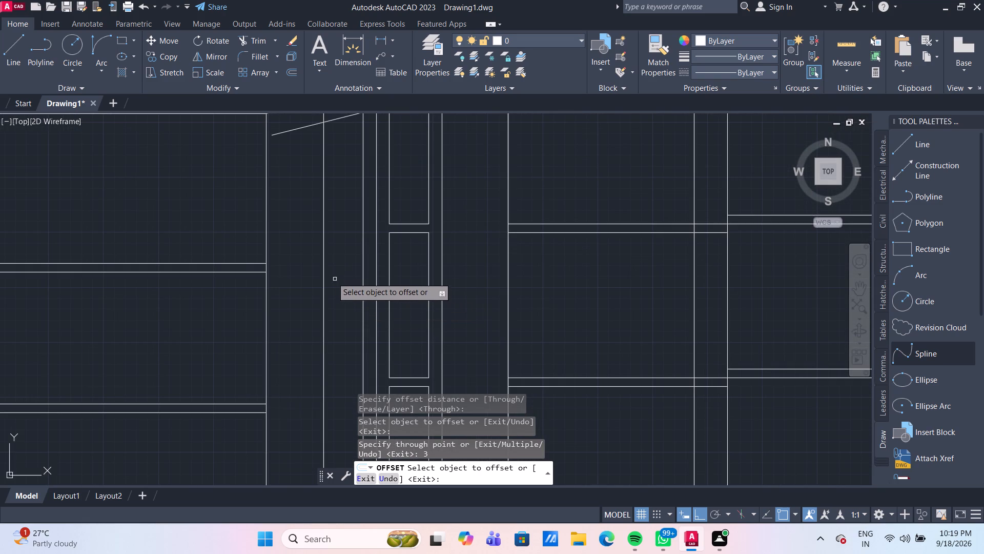
left_click(324, 274)
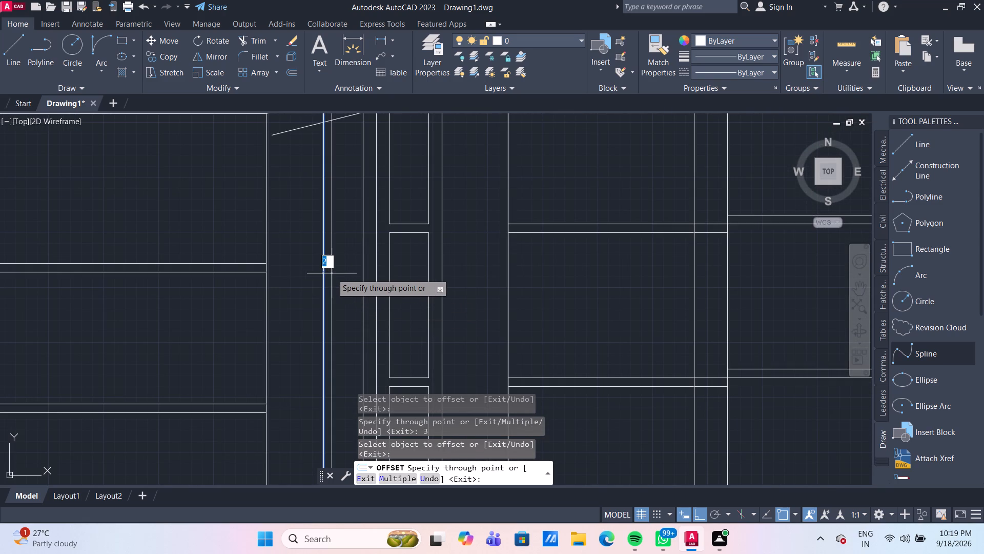
key("3")
key("Return")
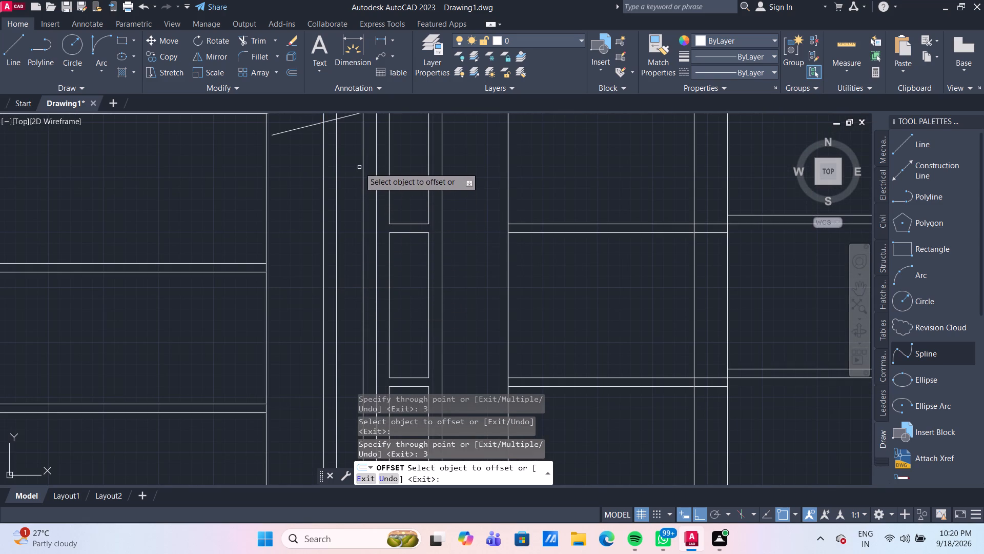
middle_click_drag(359, 167, 344, 242)
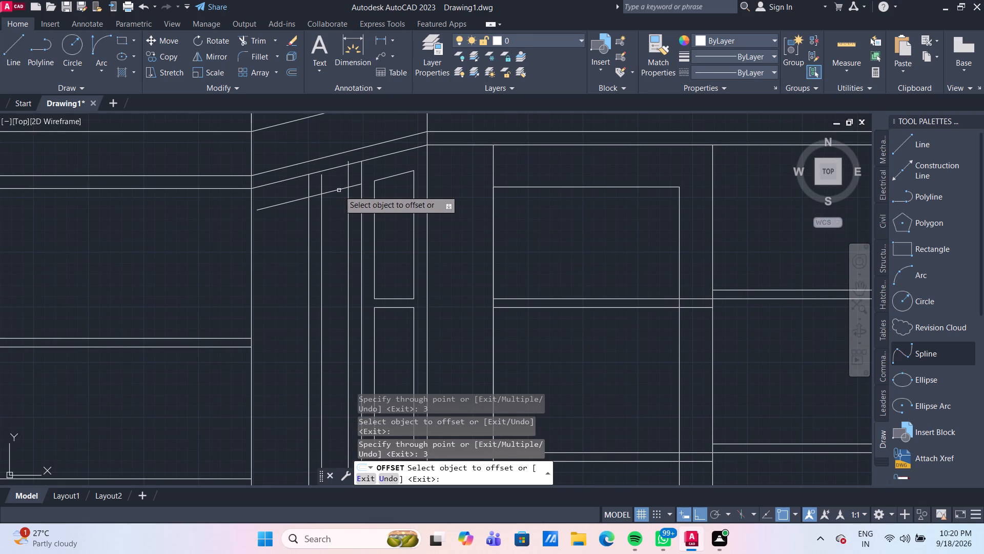
left_click(339, 190)
key("Escape")
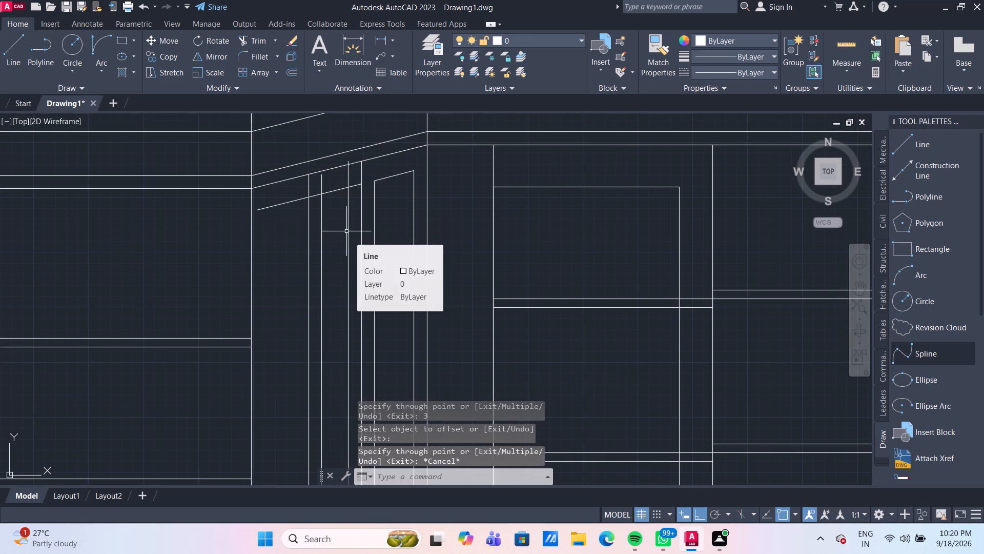
Trim the sloped line outside the two new inner verticals and the verticals' ends above it, forming the strip's slanted frame top.
middle_click_drag(343, 287, 326, 207)
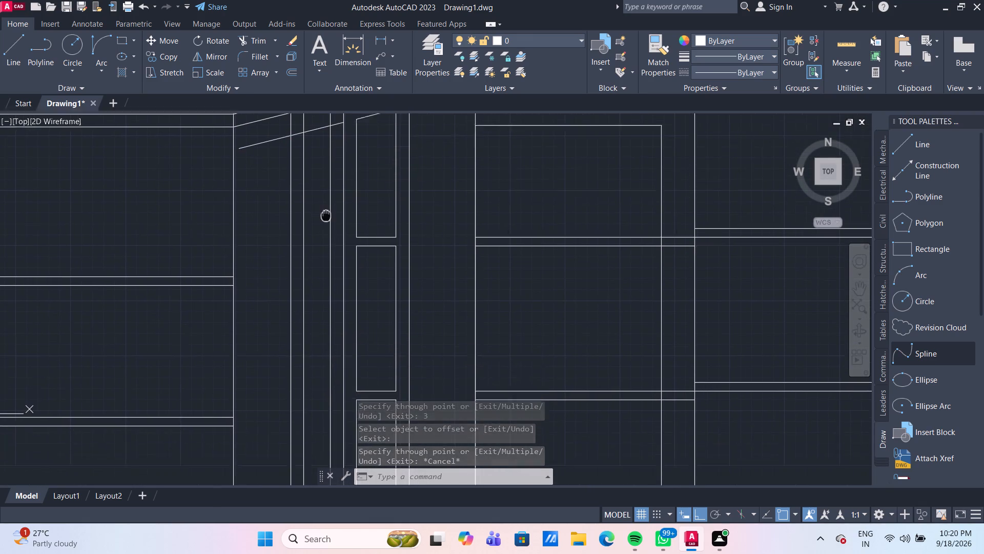
middle_click_drag(326, 207, 326, 201)
scroll(326, 224, "down", 1)
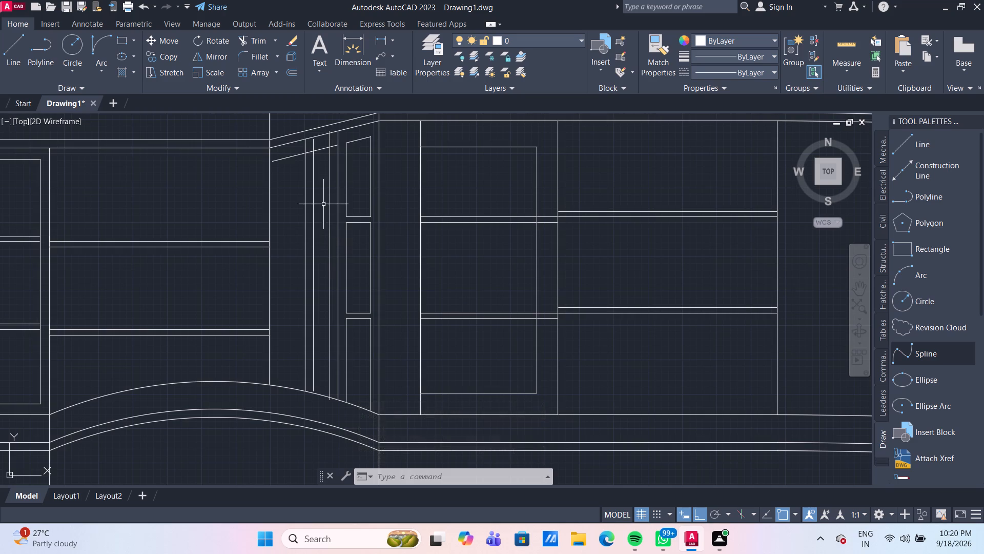
middle_click_drag(322, 187, 327, 312)
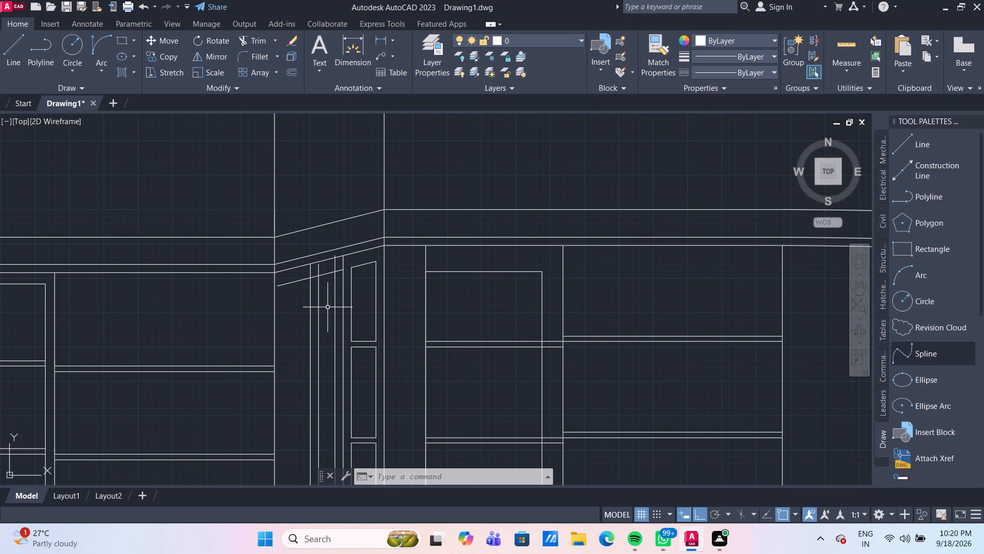
scroll(327, 307, "up", 2)
type("tr")
key("Return")
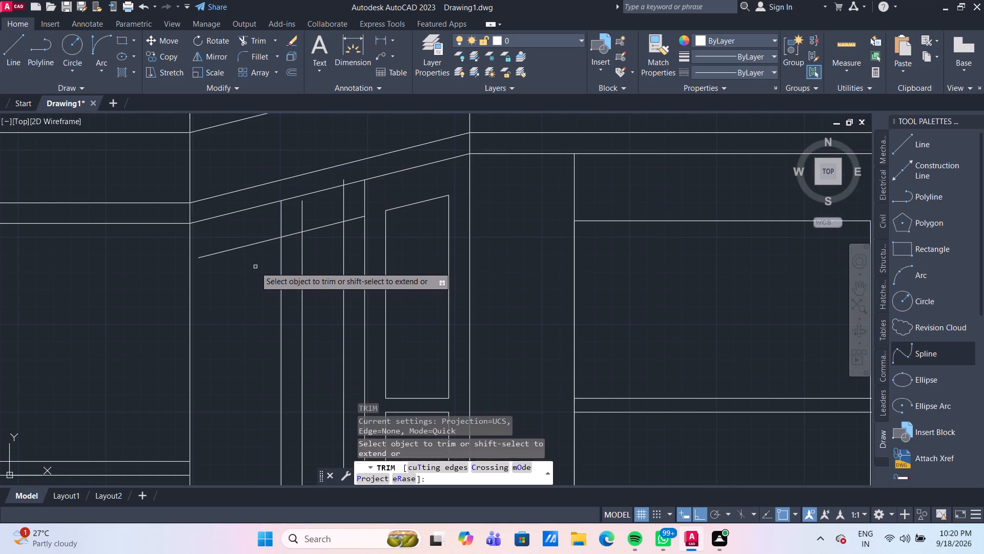
left_click(256, 244)
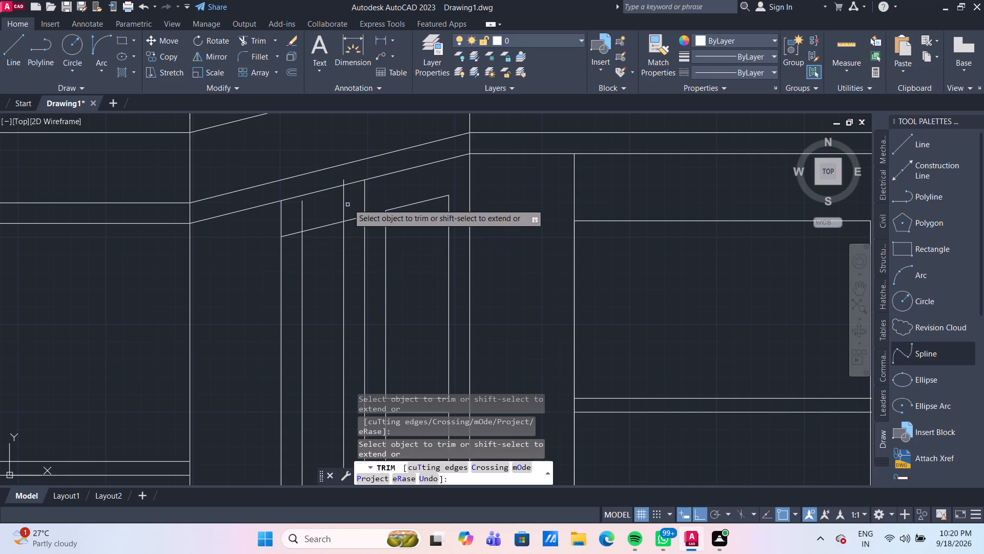
left_click(340, 201)
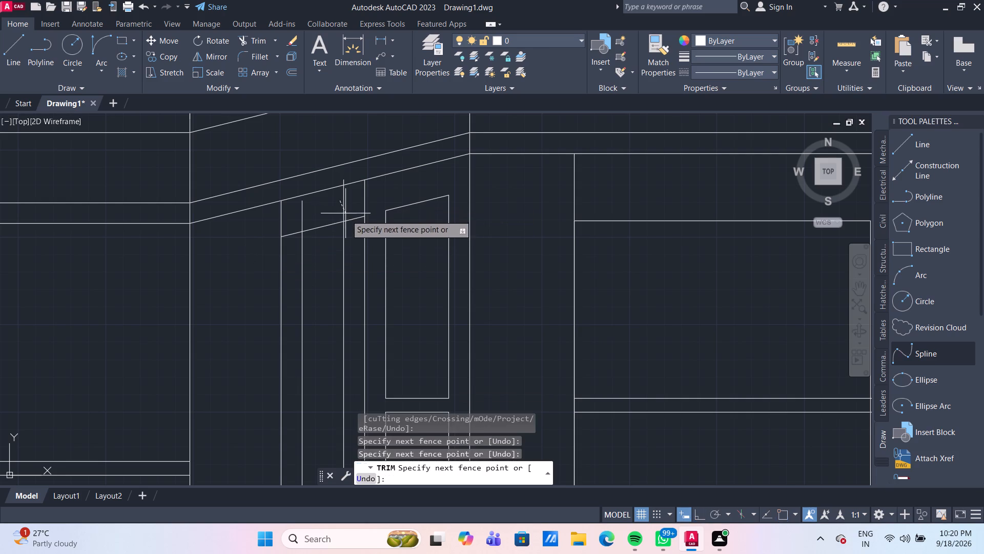
left_click(351, 224)
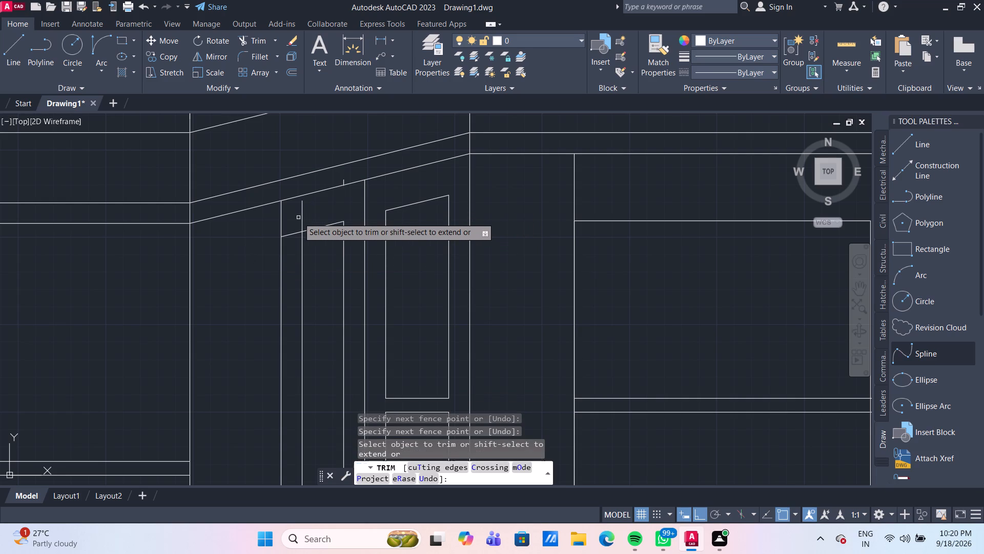
left_click(301, 220)
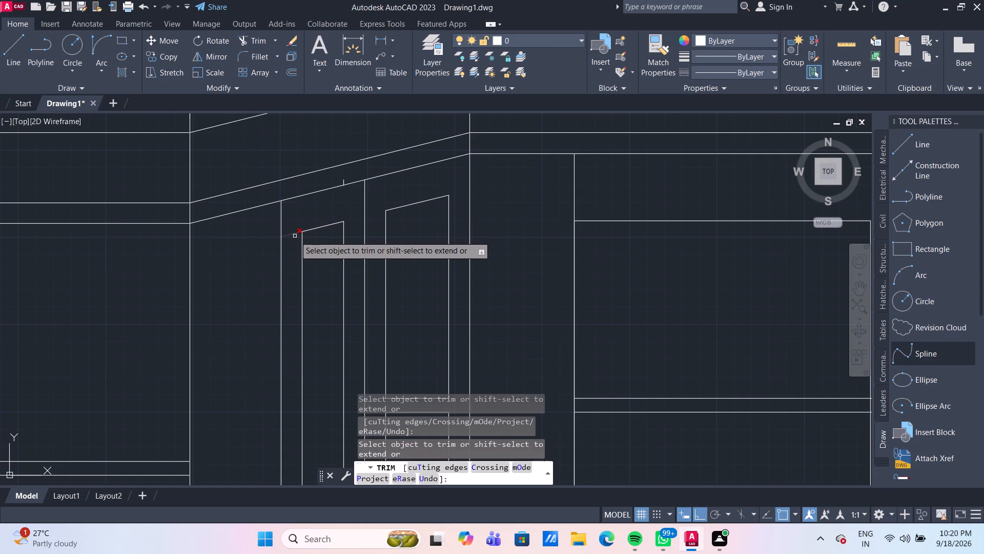
left_click(295, 236)
left_click(345, 182)
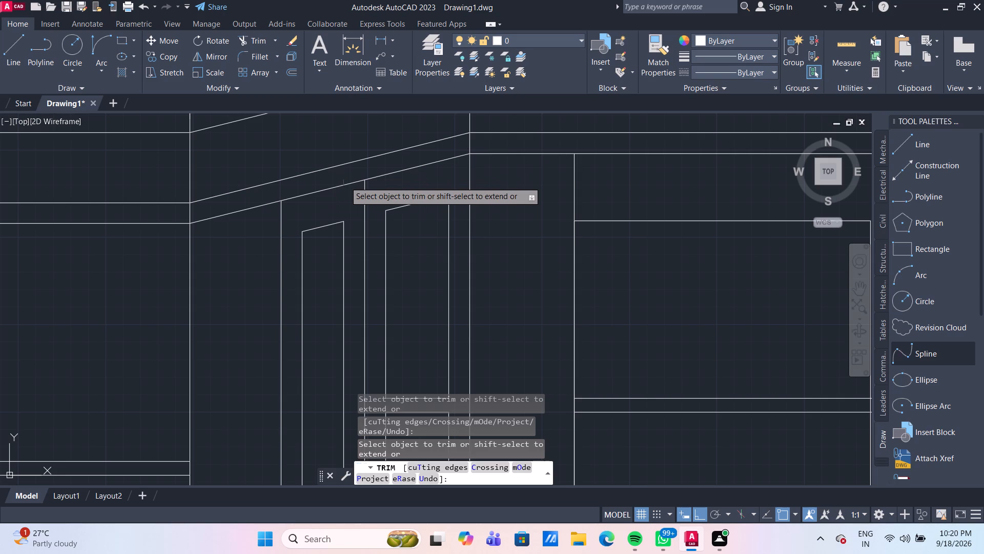
scroll(350, 196, "down", 2)
middle_click_drag(373, 268, 373, 213)
scroll(428, 255, "down", 1)
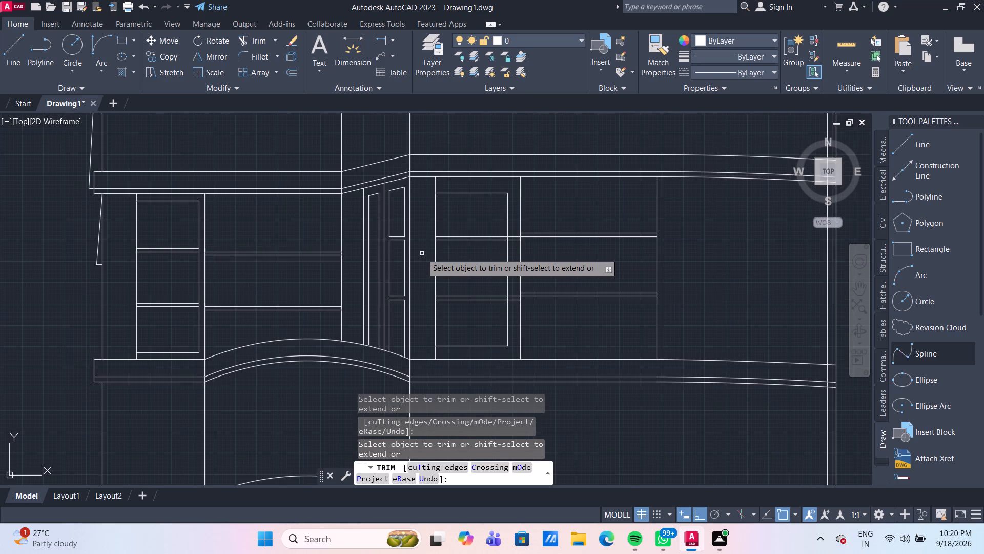
scroll(422, 253, "down", 2)
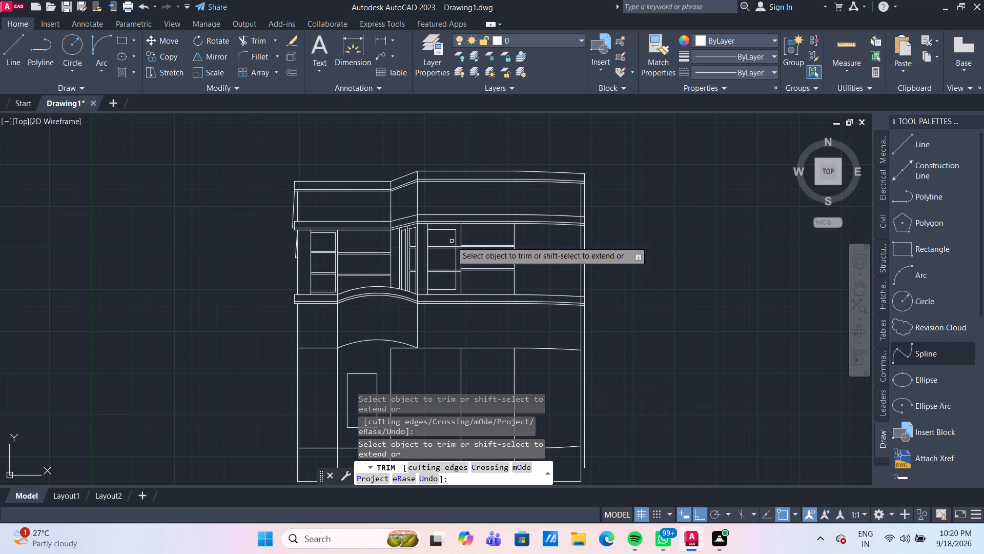
scroll(452, 241, "up", 2)
key("Escape")
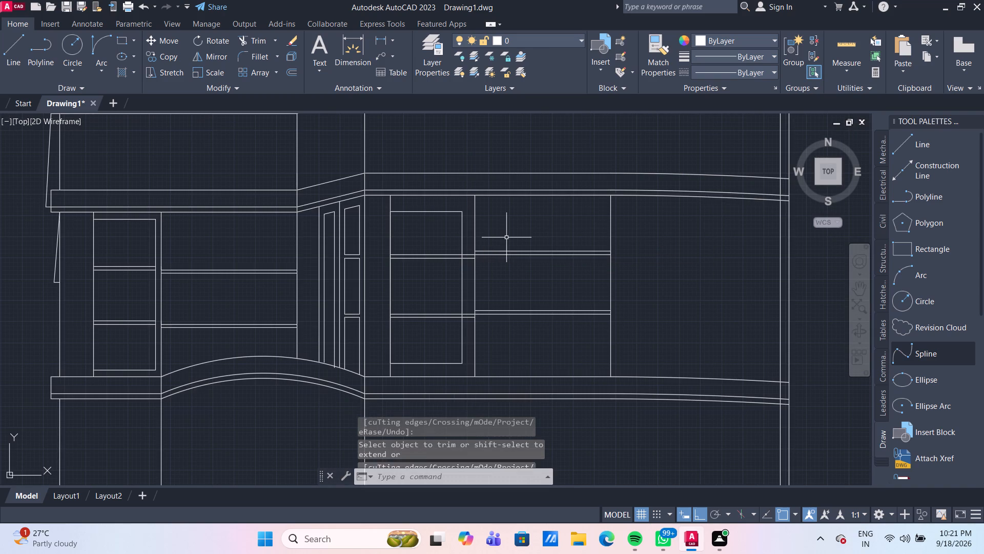
Measure the spacing around the framed panel and the double-lined wall bay to the right of the three-pane strip.
left_click(855, 48)
scroll(586, 228, "up", 2)
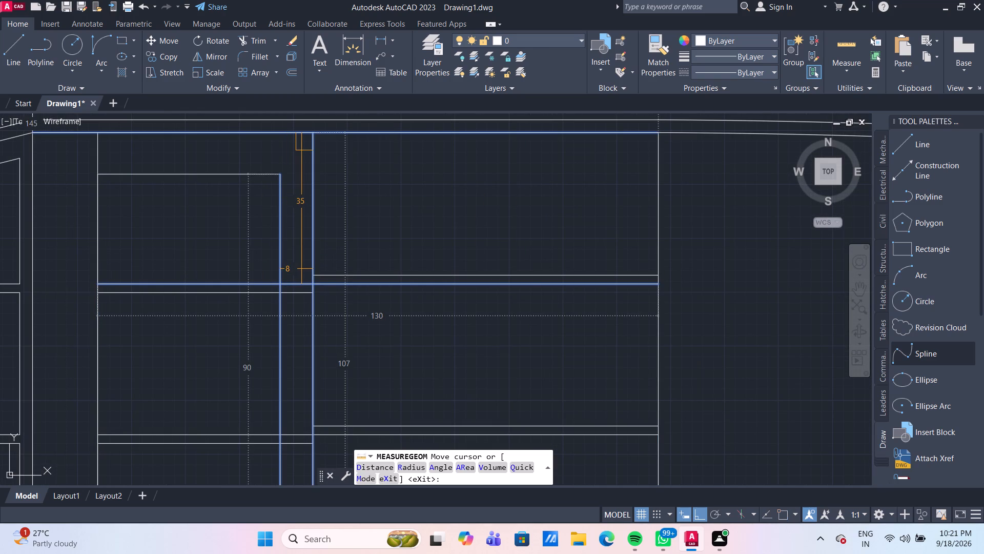
key("o")
scroll(358, 243, "down", 1)
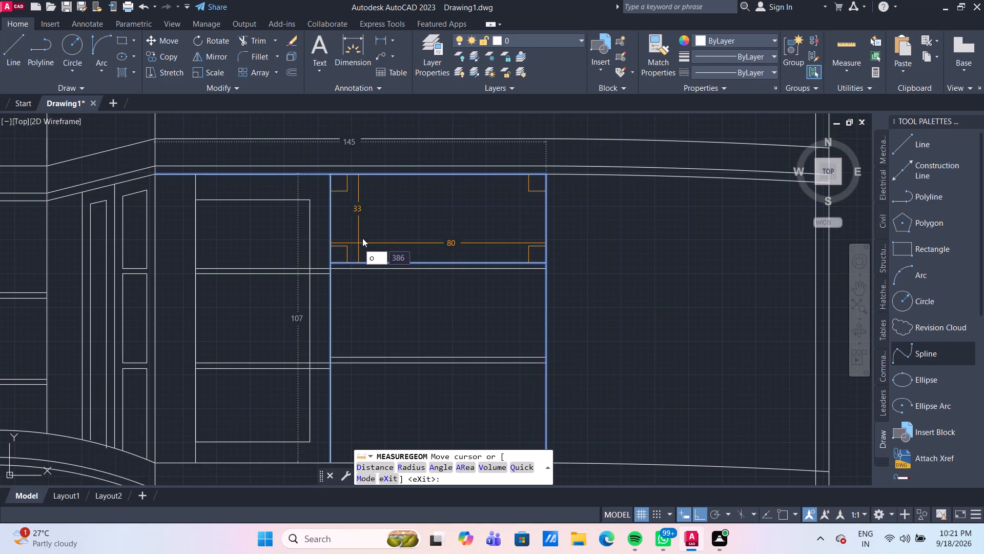
key("Escape")
Offset the framed panel's rectangle in the bay right of the three-pane strip outward by 3.
key("o")
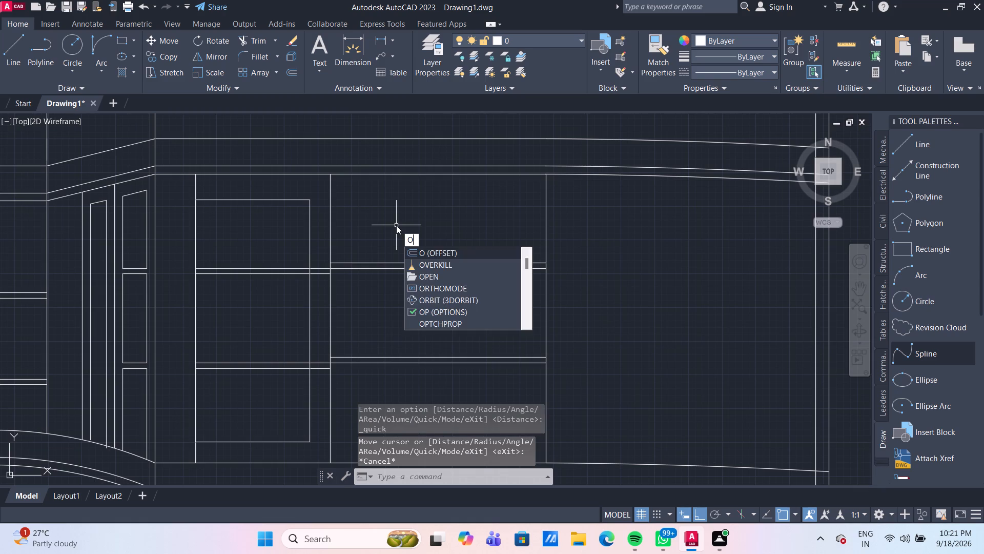
key("Return")
key("Return")
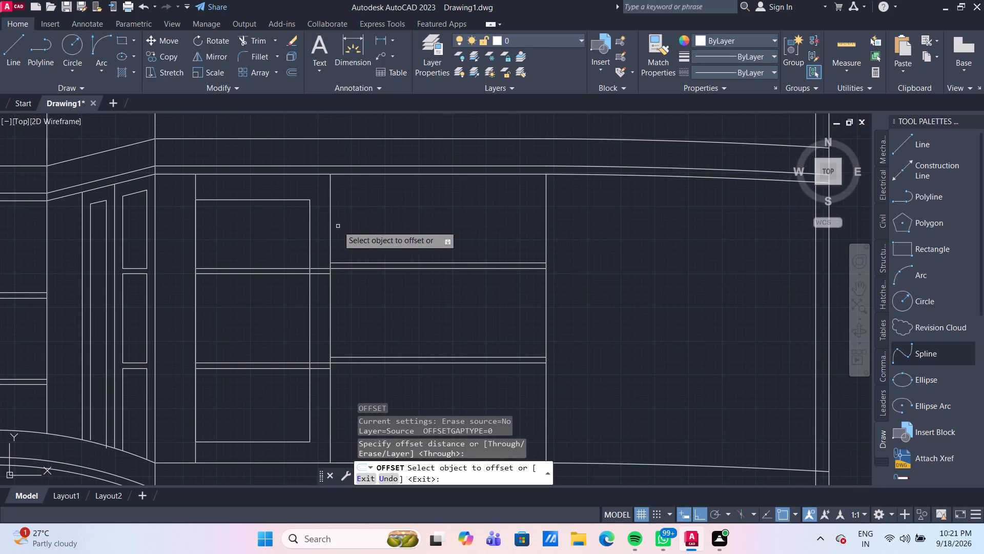
left_click(290, 201)
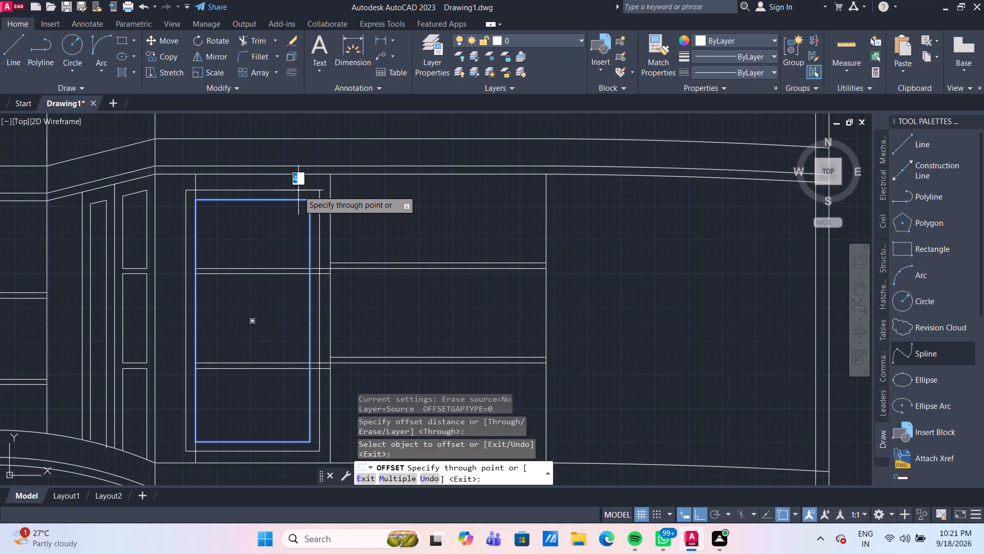
key("3")
key("Return")
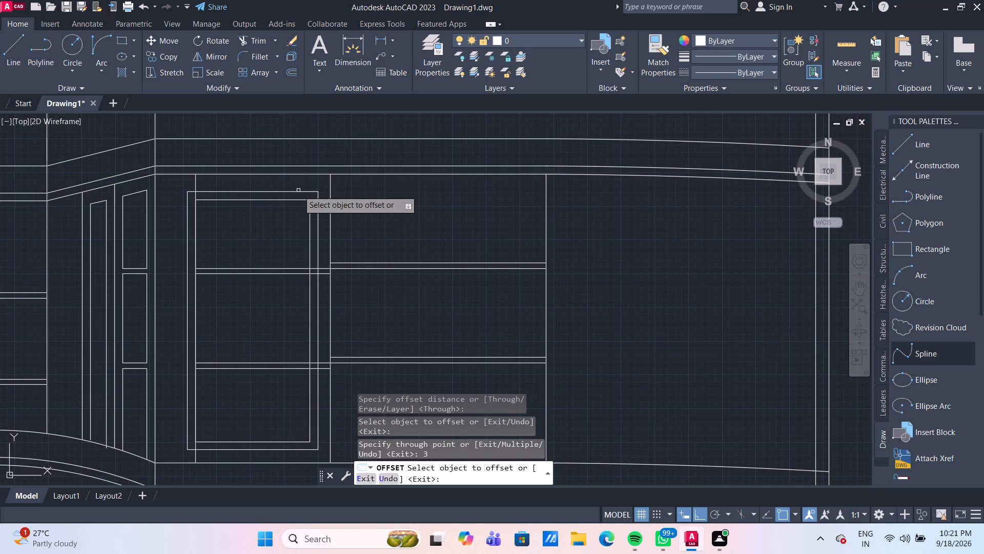
key("Escape")
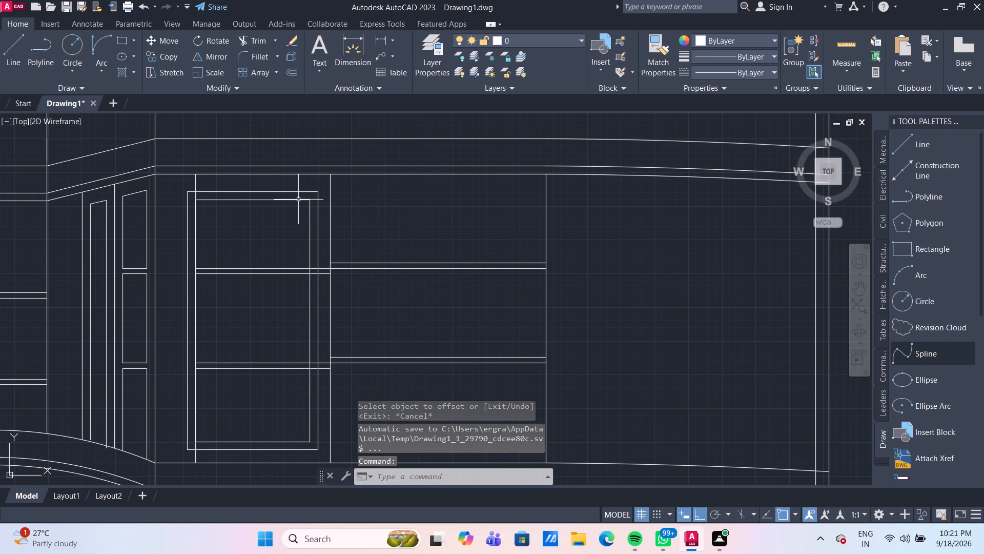
Erase the inner rectangle of the framed panel in the bay right of the three-pane strip.
left_click(298, 200)
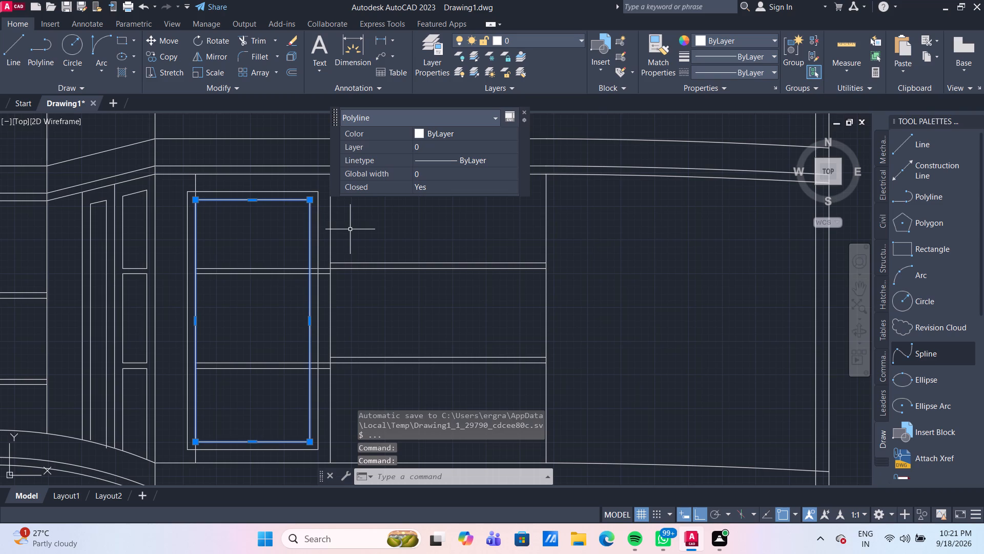
key("Delete")
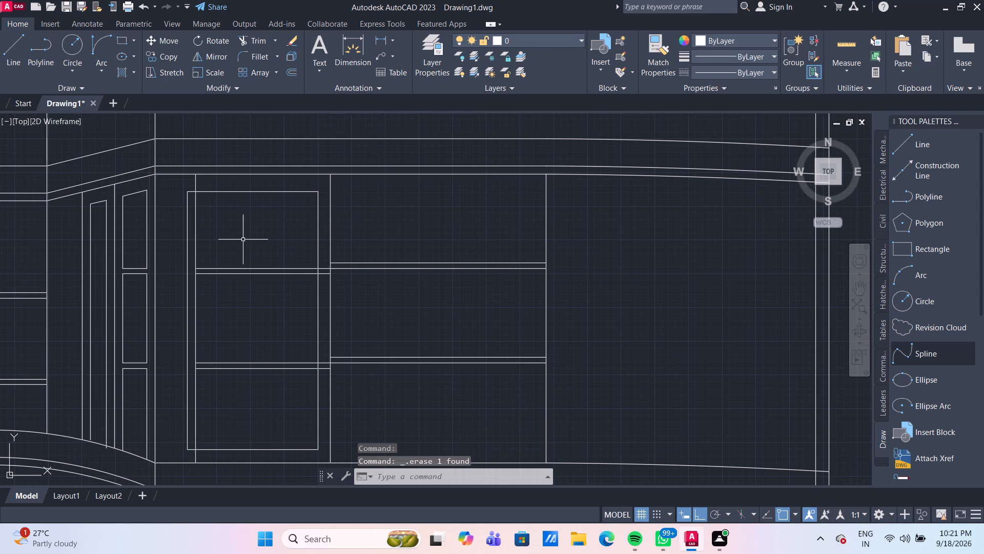
Trim the remaining rectangle's part outside the bay's left vertical and the double-line stubs between its right edge and the next vertical.
type("tr")
key("Return")
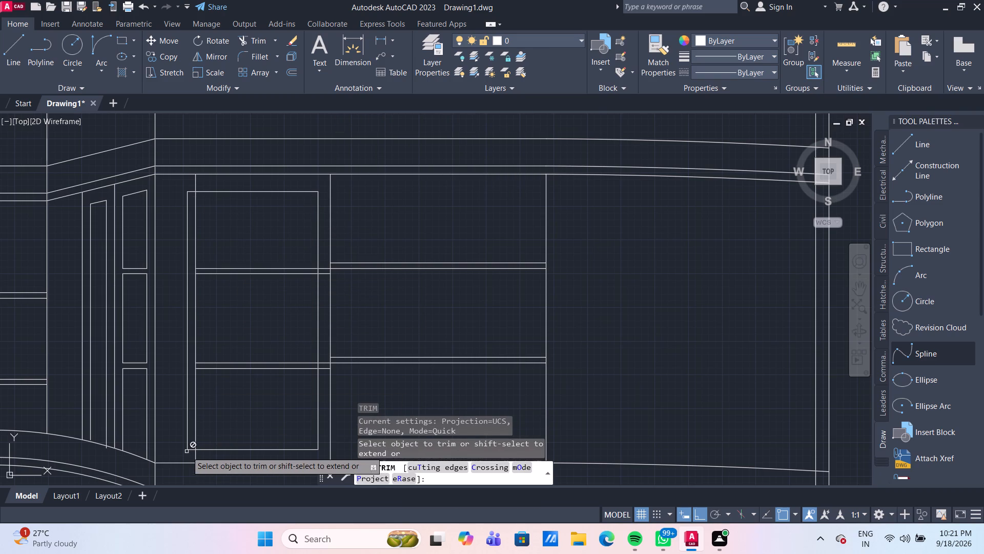
left_click(191, 450)
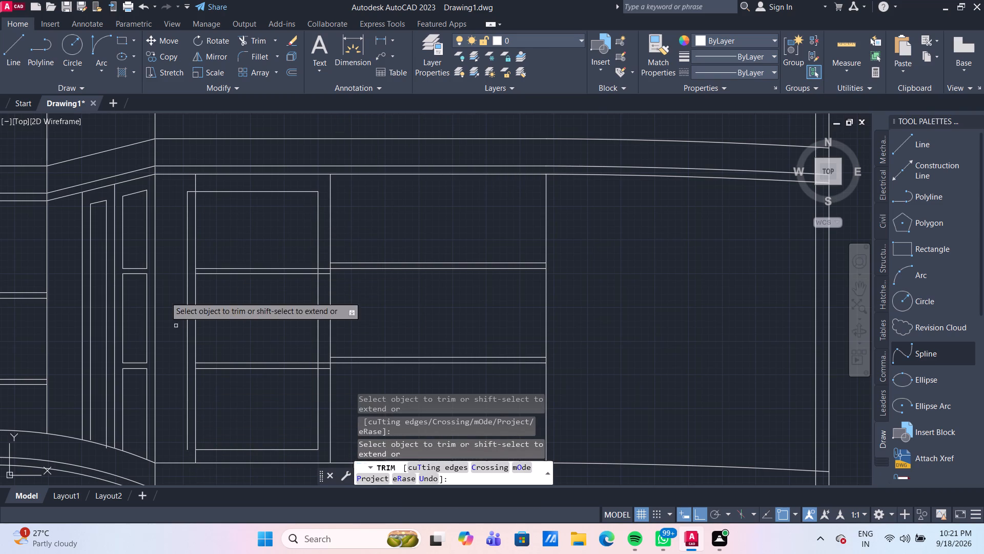
left_click(191, 192)
left_click(186, 192)
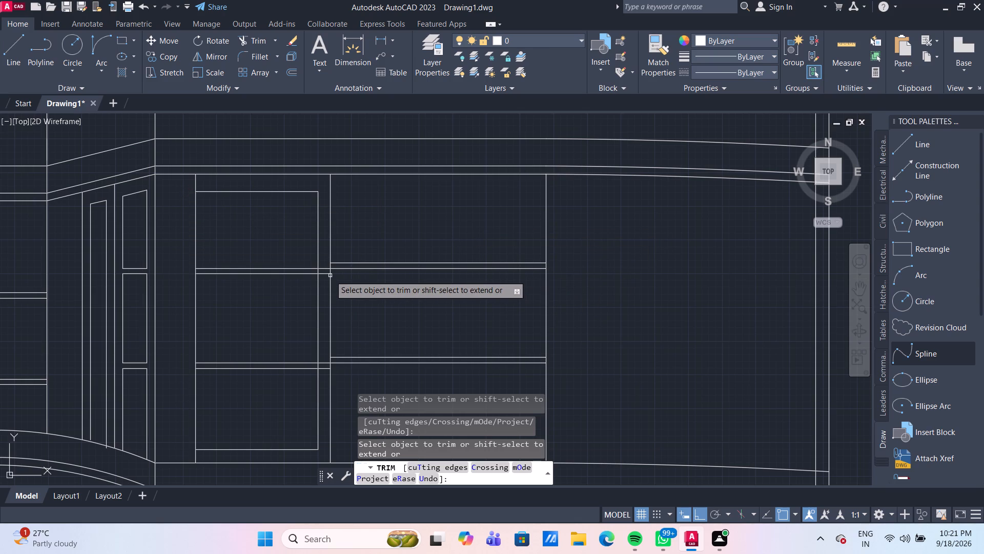
scroll(330, 275, "up", 1)
left_click_drag(315, 254, 315, 262)
left_click(319, 282)
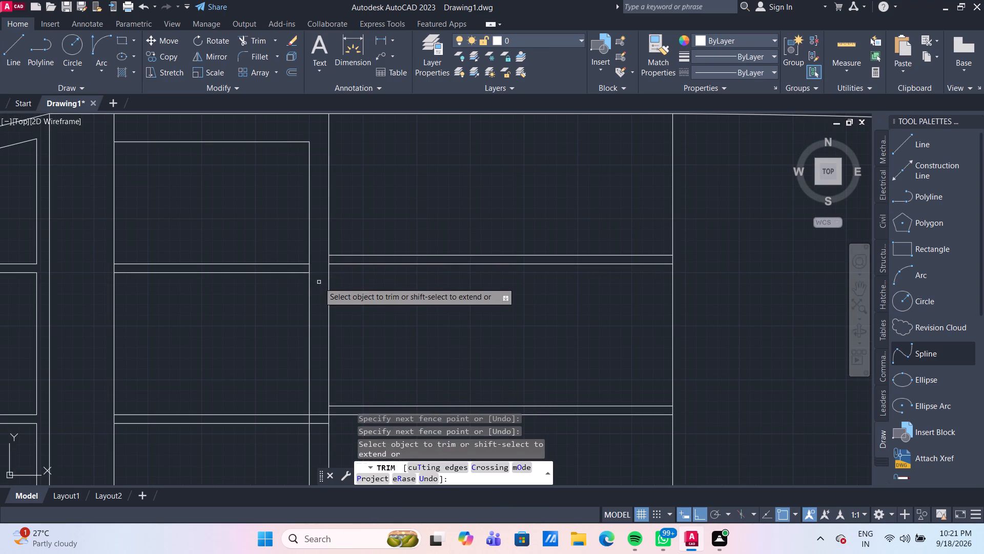
scroll(325, 327, "down", 2)
scroll(327, 370, "up", 2)
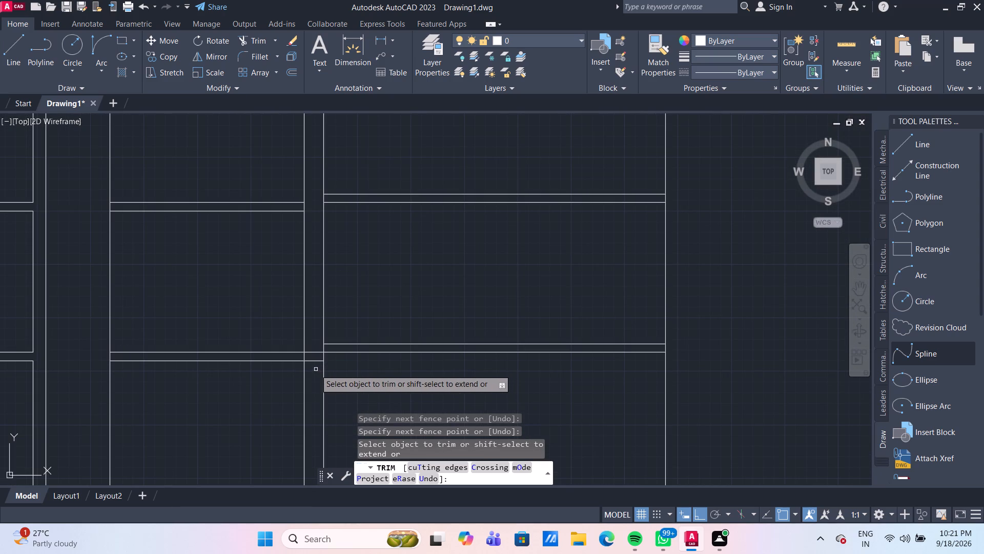
left_click(315, 369)
left_click(315, 342)
scroll(340, 267, "down", 3)
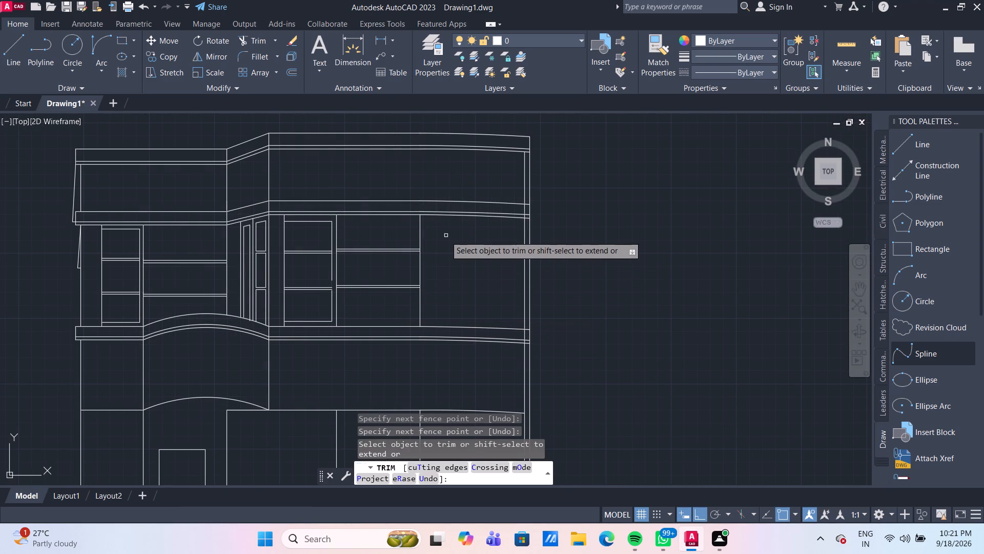
Trim the slanted strip's vertical line end that overshoots the arched band below.
scroll(357, 270, "up", 2)
scroll(357, 270, "down", 2)
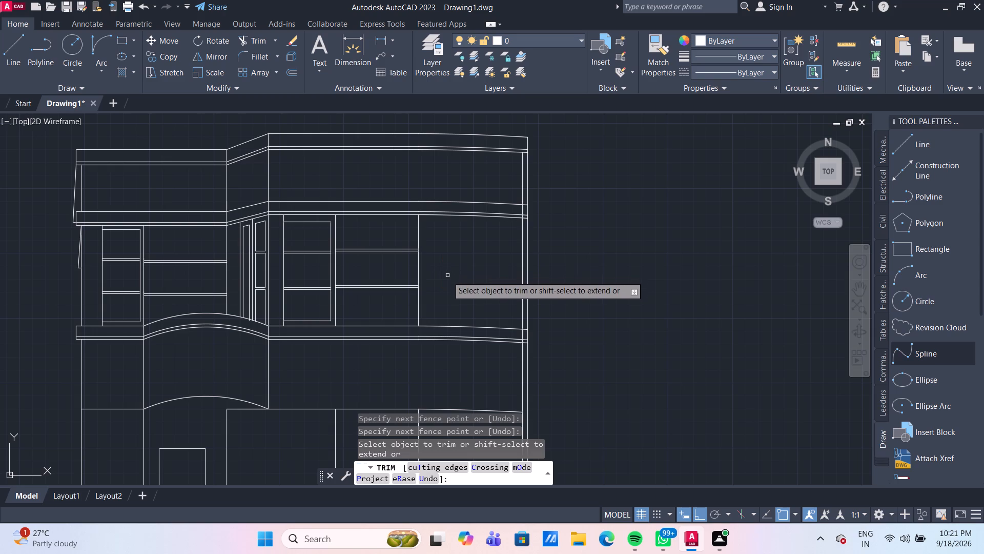
scroll(237, 320, "up", 3)
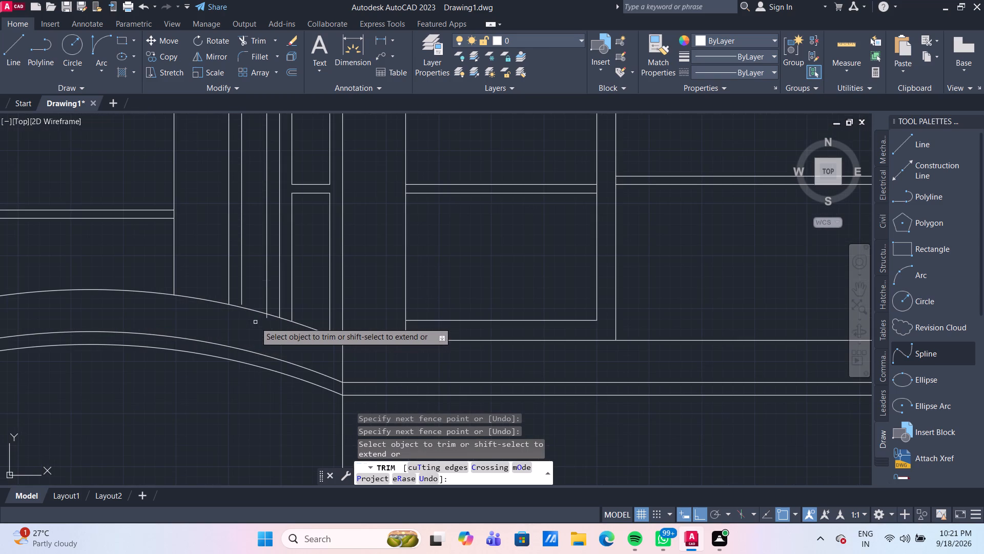
left_click(266, 319)
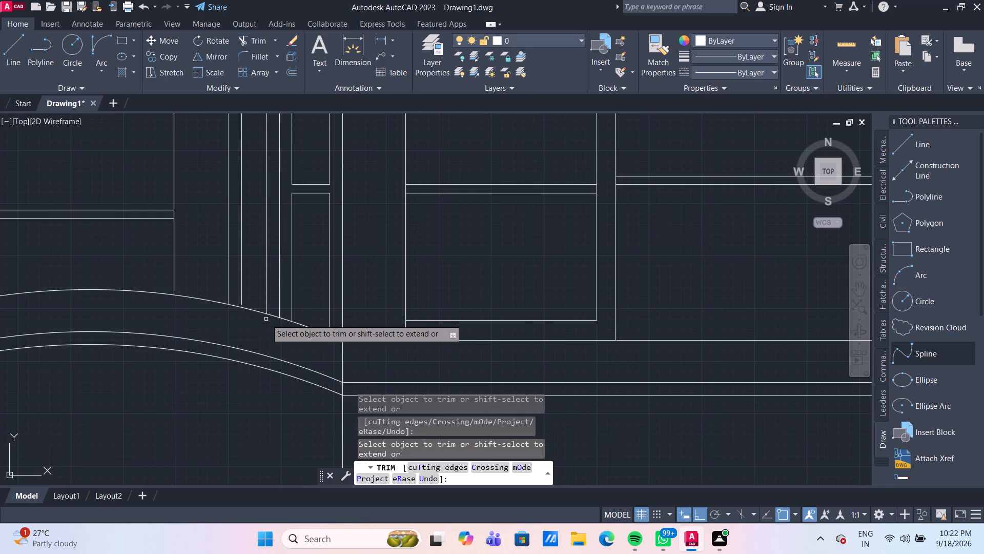
key("Escape")
Extend the slanted frame's short inner vertical line down to the arched band.
type("ex")
key("Return")
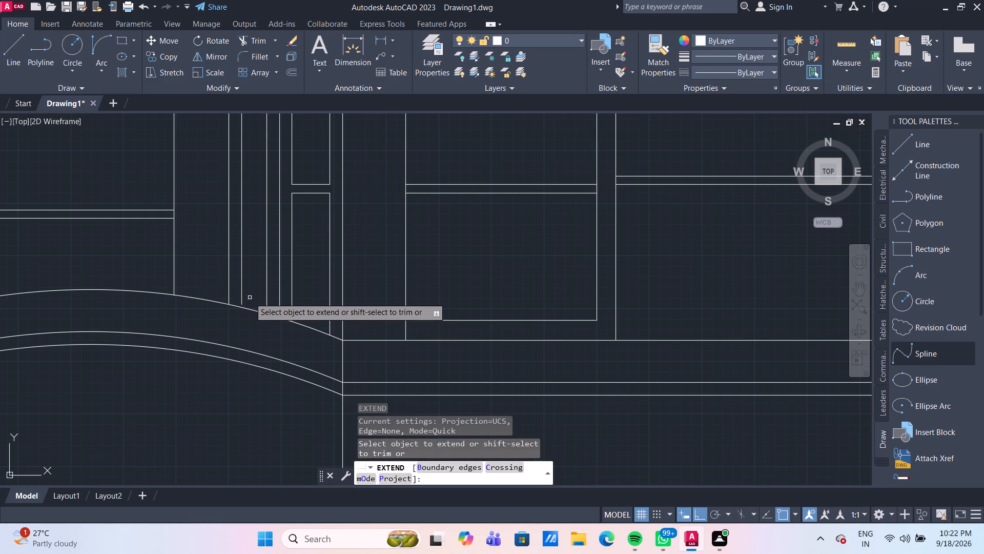
left_click(242, 298)
scroll(355, 349, "down", 2)
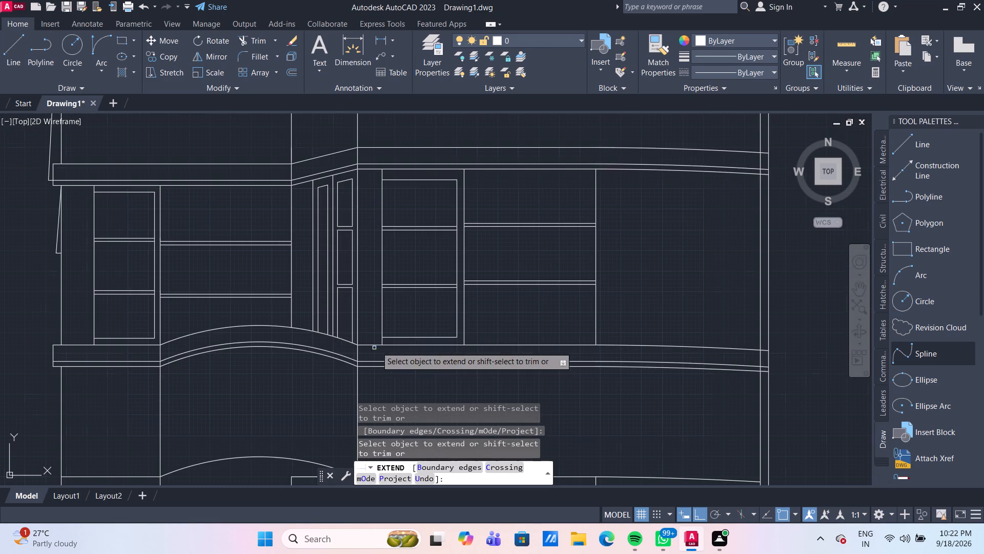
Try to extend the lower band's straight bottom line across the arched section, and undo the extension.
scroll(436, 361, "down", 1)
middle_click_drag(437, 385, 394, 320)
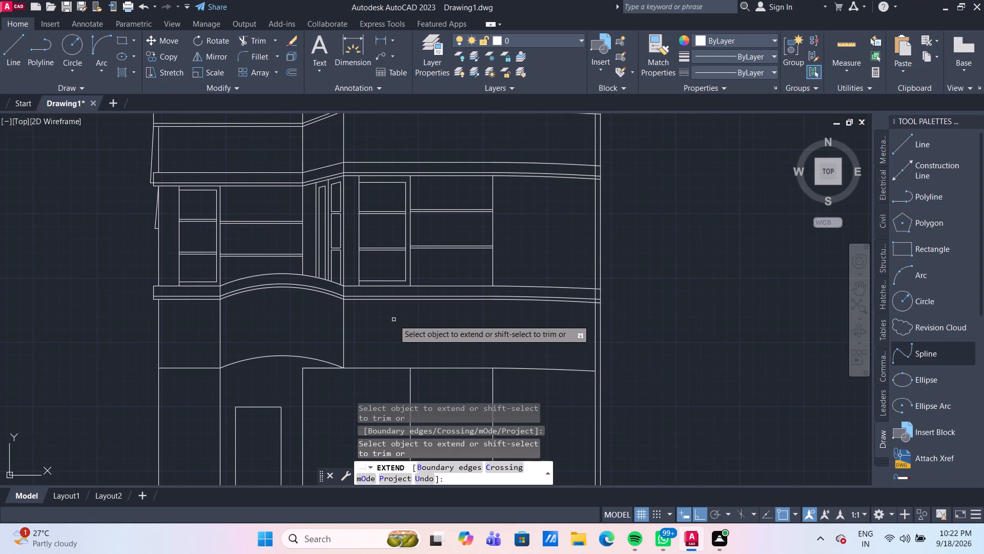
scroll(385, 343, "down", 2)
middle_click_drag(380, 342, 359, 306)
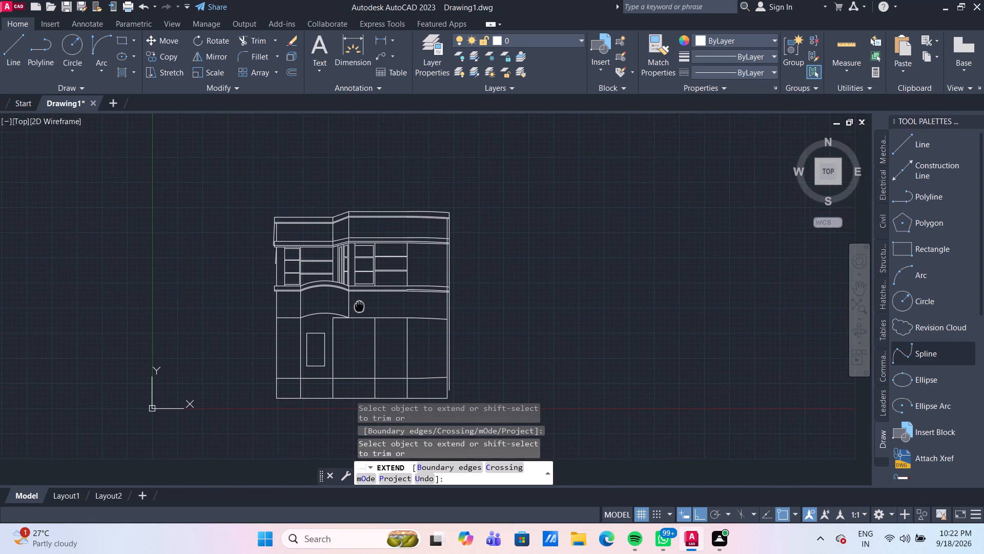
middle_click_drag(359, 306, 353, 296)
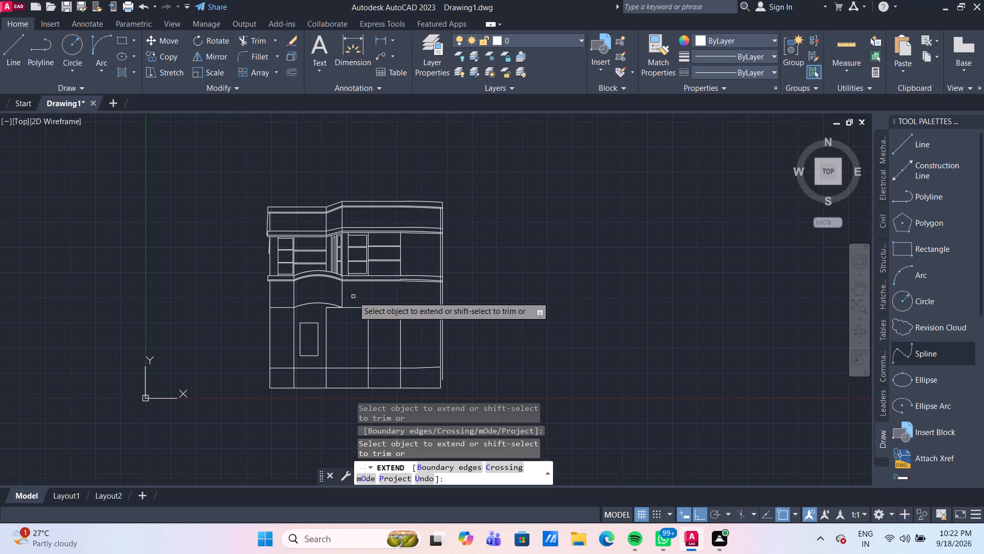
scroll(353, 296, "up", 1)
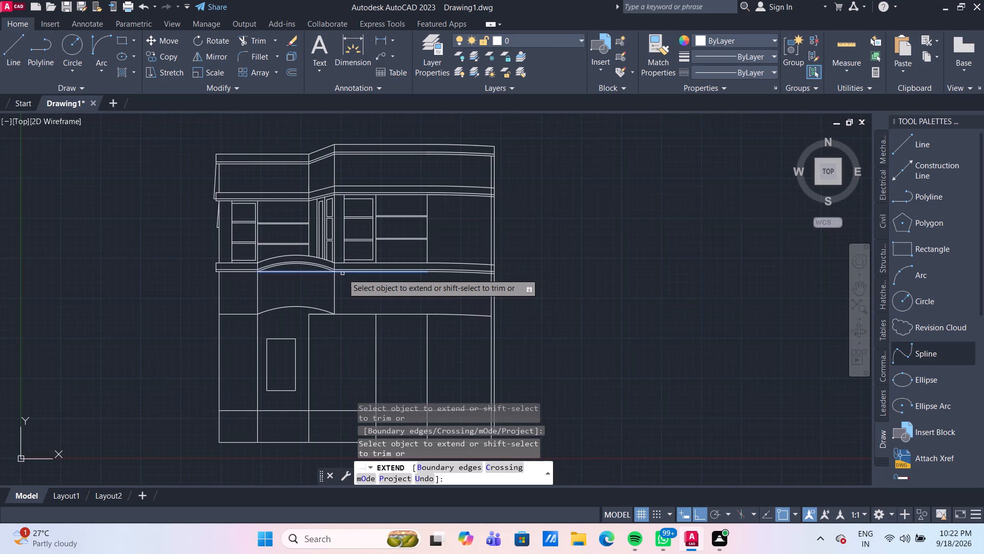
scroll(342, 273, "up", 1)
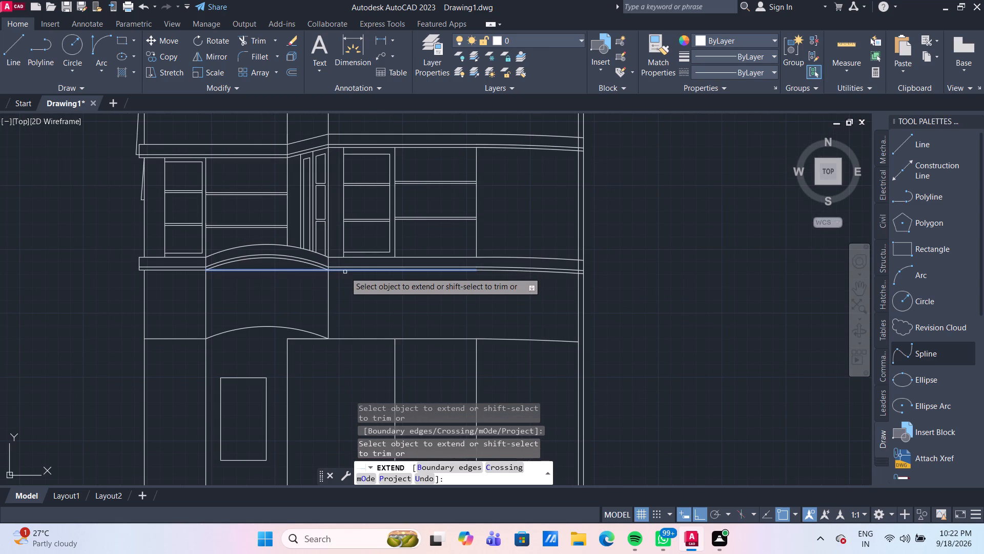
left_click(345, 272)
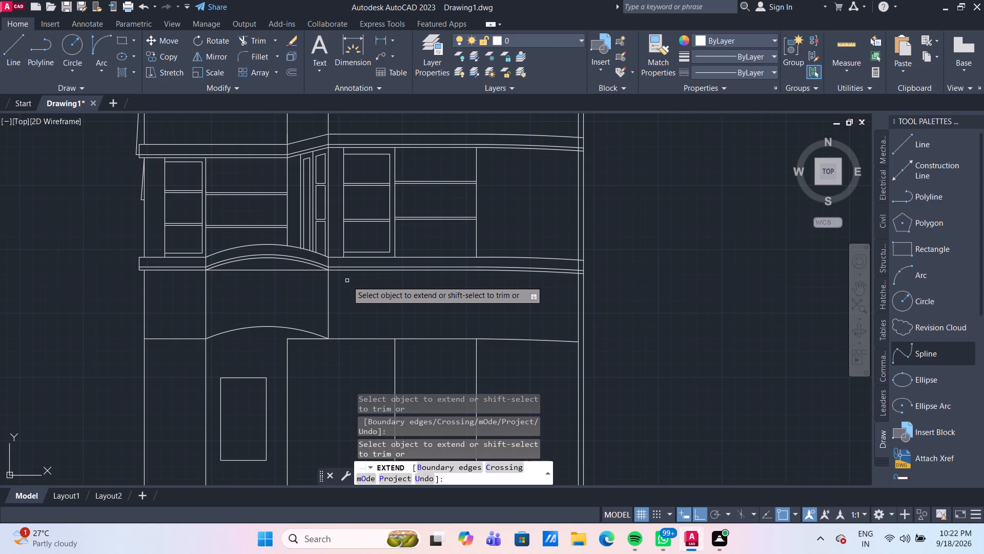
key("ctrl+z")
Examine the whole elevation and the lower arched band with the wall area beneath it.
scroll(347, 281, "down", 3)
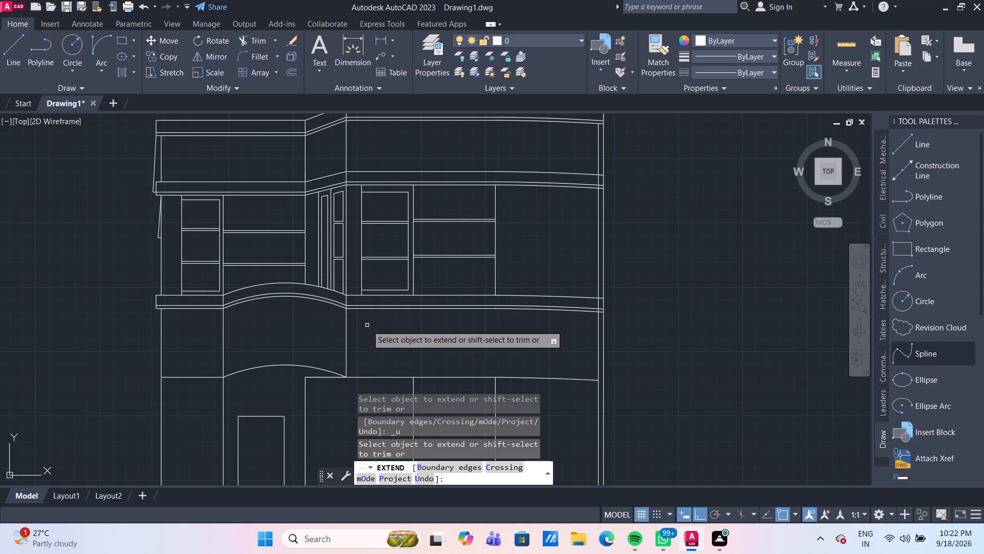
scroll(585, 255, "down", 2)
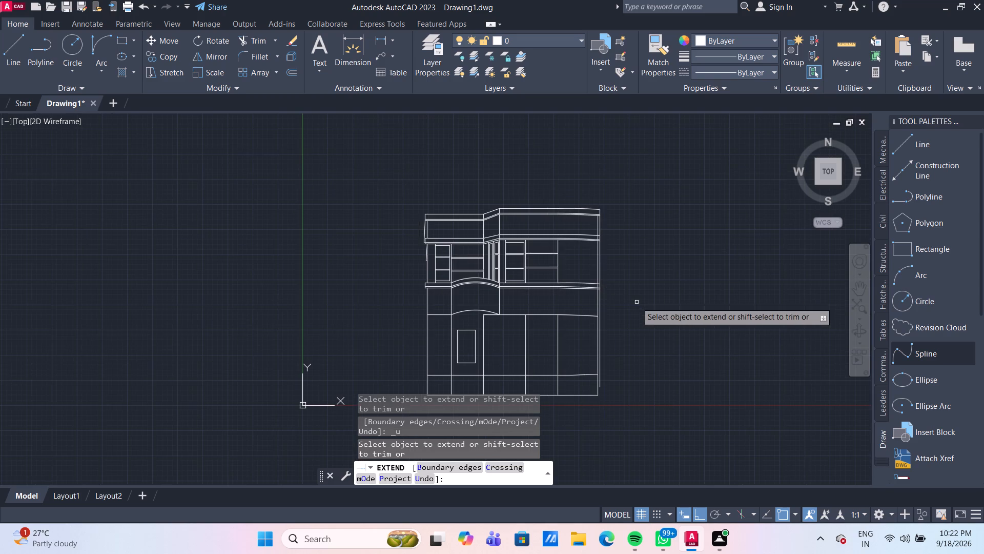
middle_click_drag(637, 302, 539, 271)
scroll(539, 271, "up", 1)
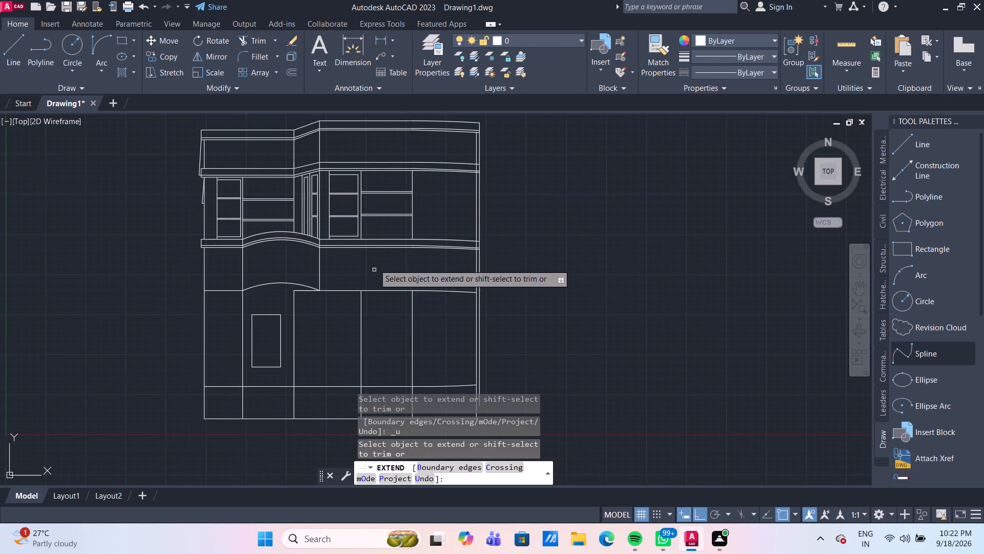
scroll(374, 261, "up", 2)
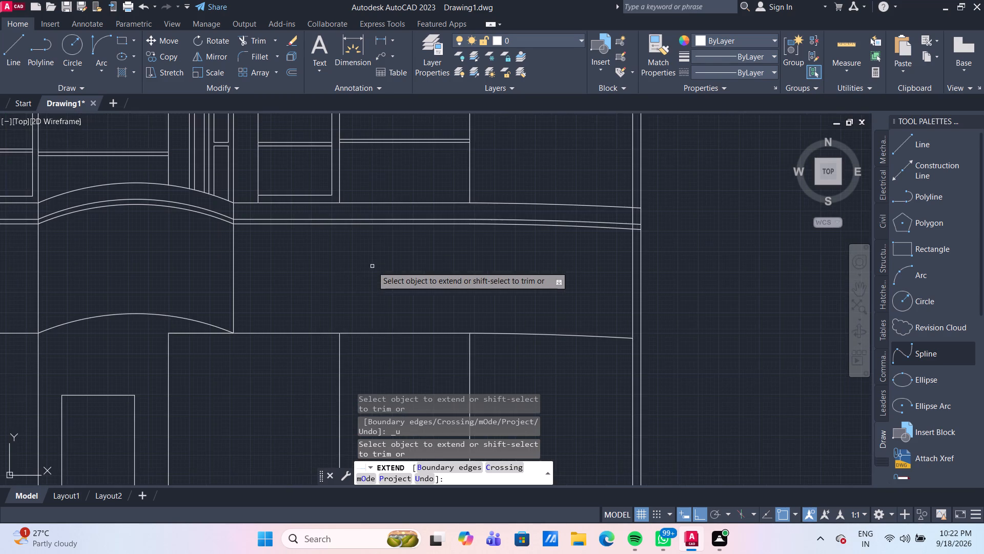
middle_click_drag(372, 267, 434, 271)
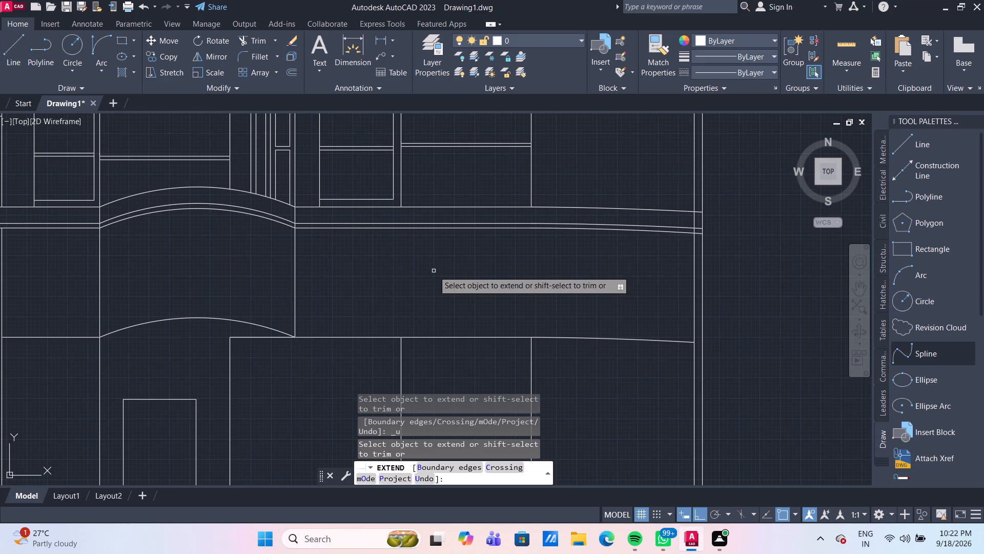
middle_click_drag(395, 270, 440, 321)
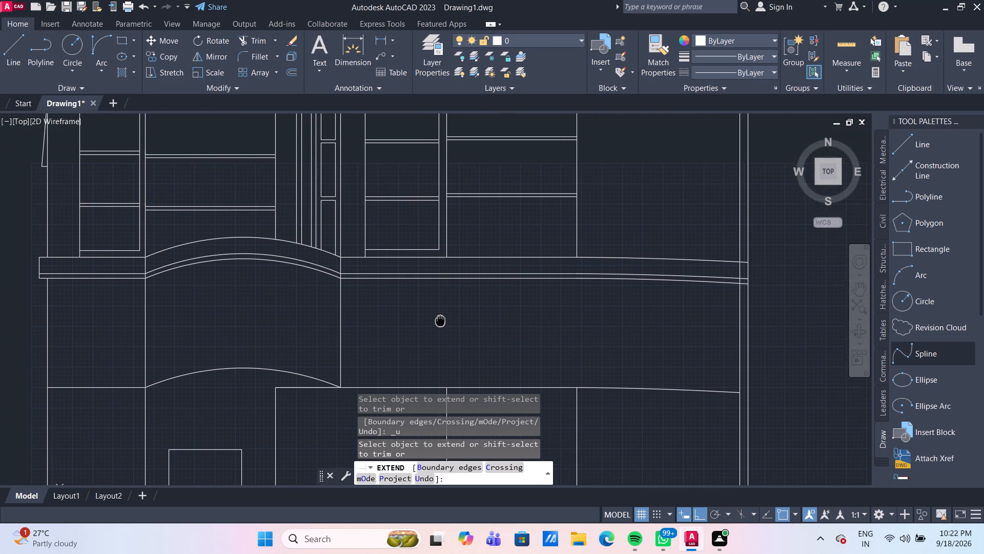
middle_click_drag(440, 321, 444, 330)
key("Escape")
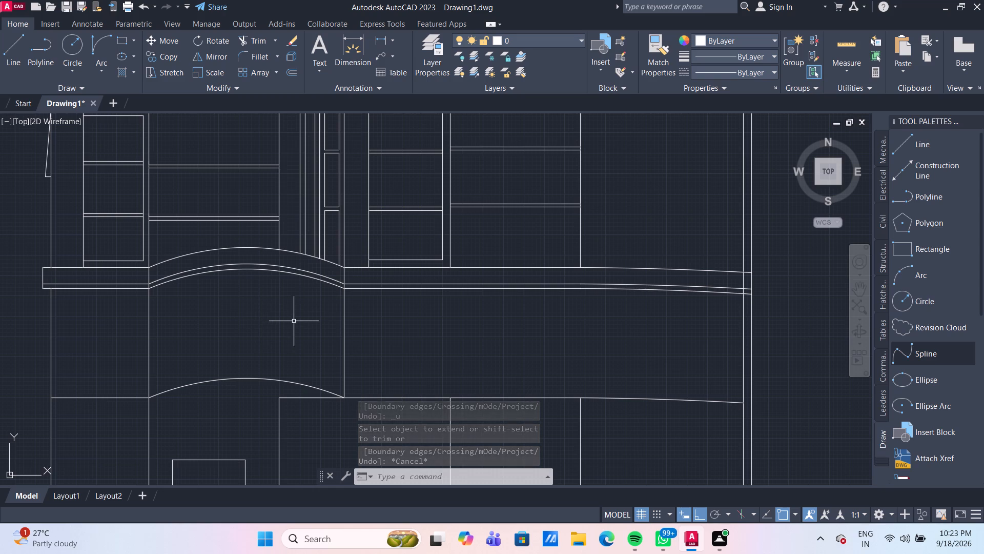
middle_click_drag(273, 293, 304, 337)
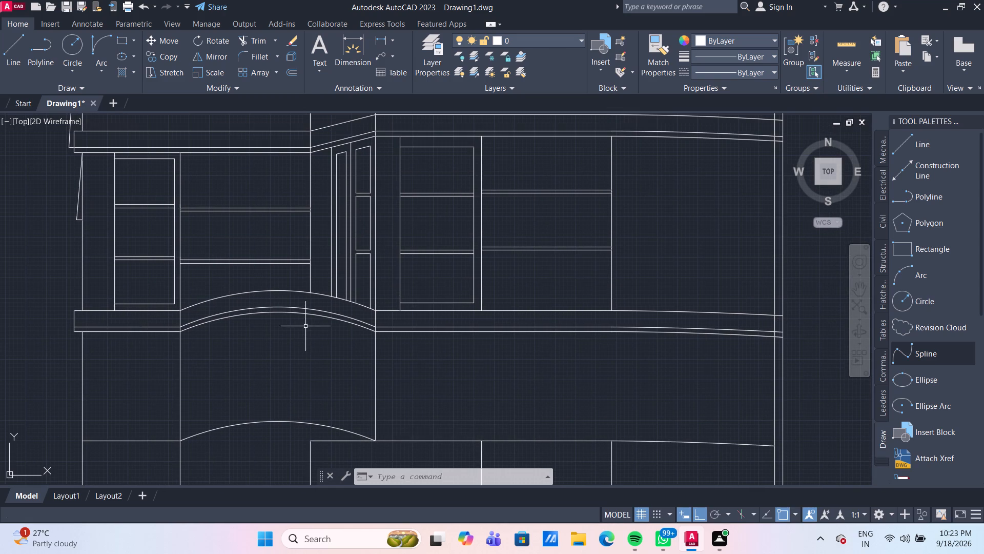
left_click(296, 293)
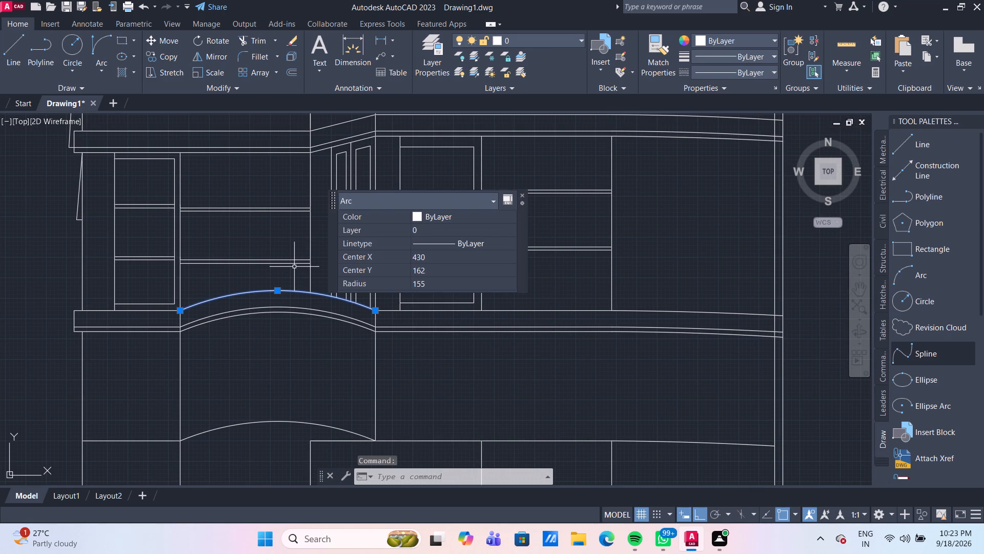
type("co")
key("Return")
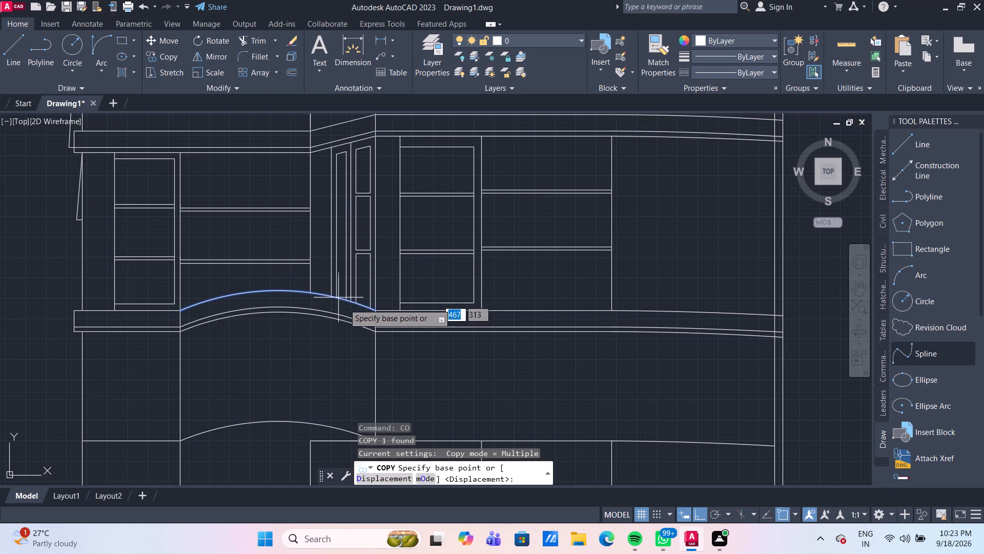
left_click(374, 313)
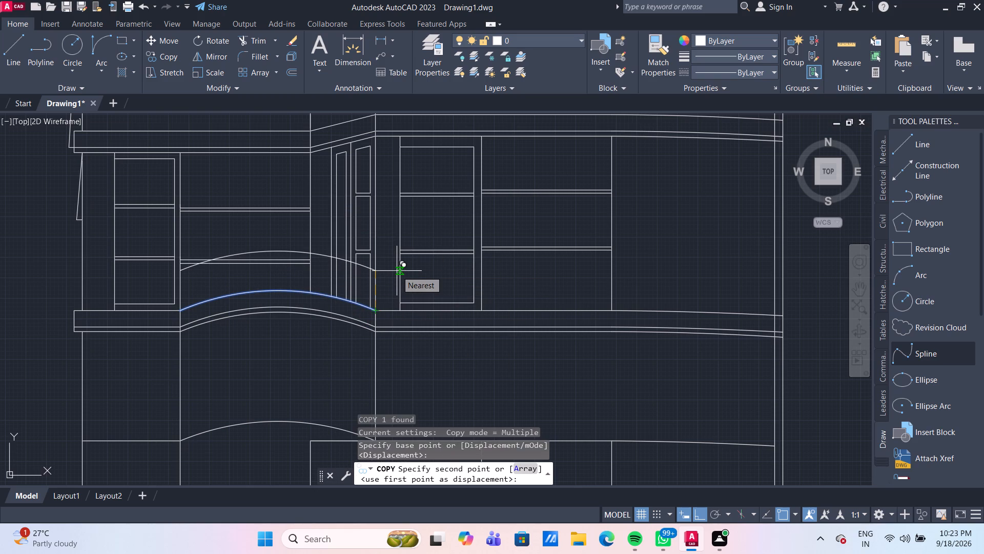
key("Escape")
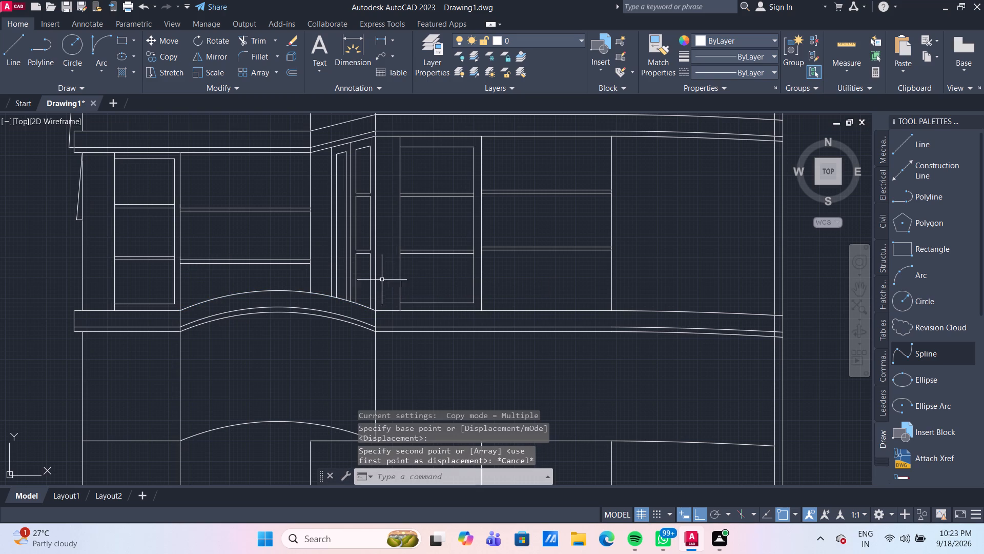
Draw a vertical line about 59 units long up from the lower band's top line, between the arch's end and the framed panel.
left_click(10, 51)
scroll(394, 307, "up", 2)
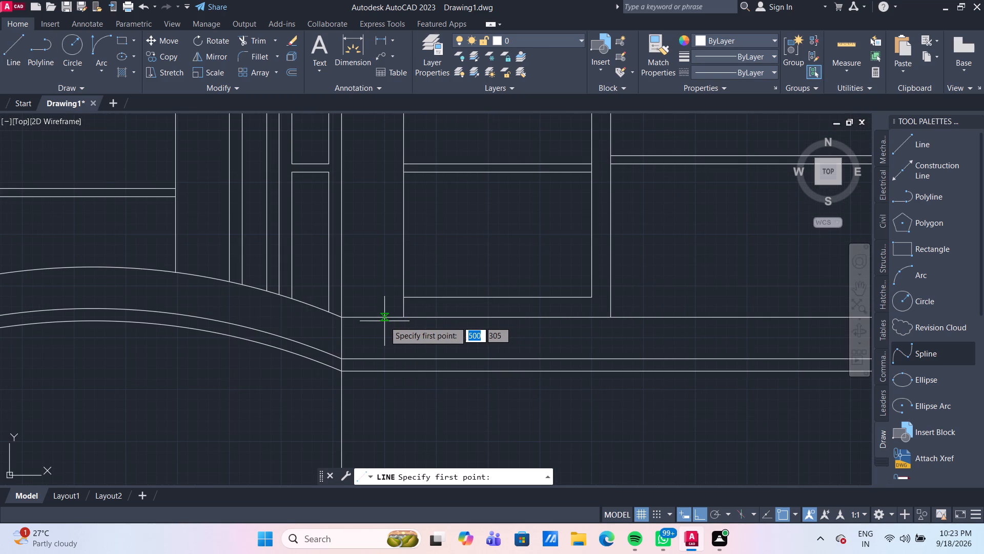
left_click_drag(369, 315, 370, 295)
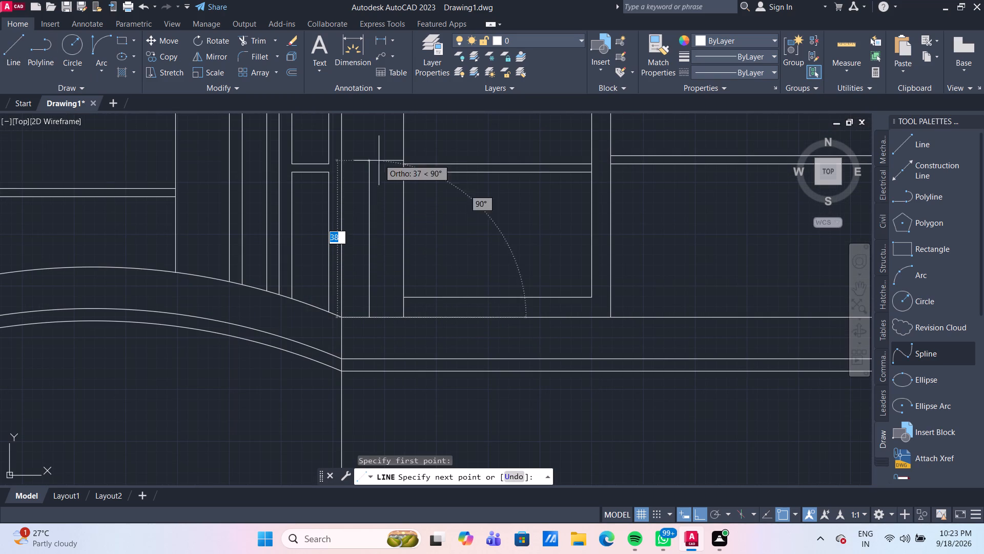
scroll(377, 136, "down", 1)
middle_click_drag(377, 136, 377, 144)
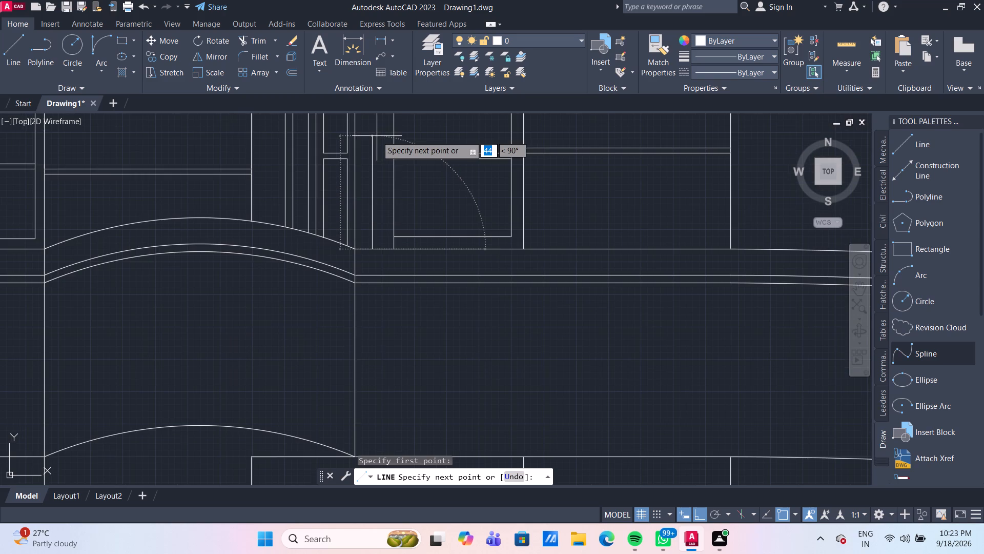
middle_click_drag(377, 144, 379, 203)
left_click(379, 164)
scroll(379, 164, "down", 1)
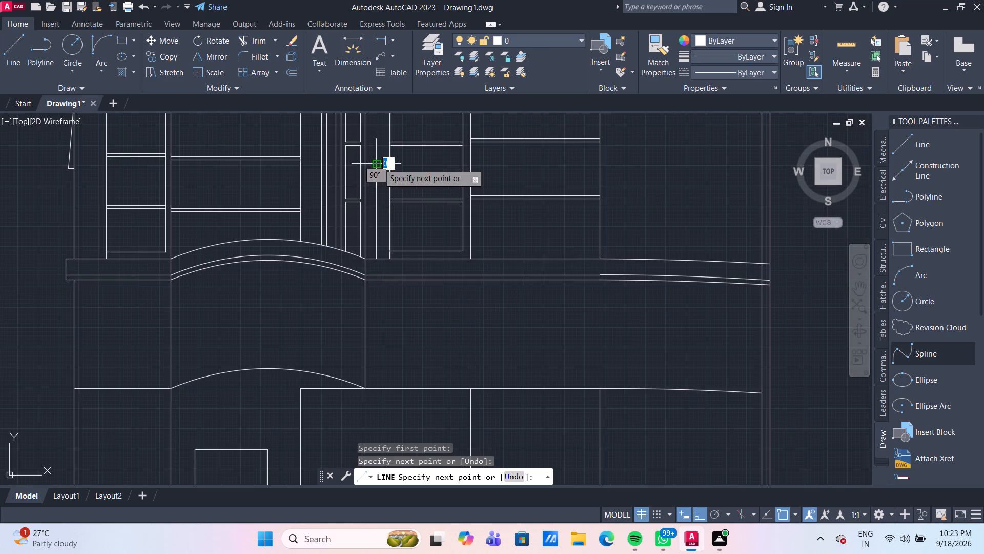
key("Escape")
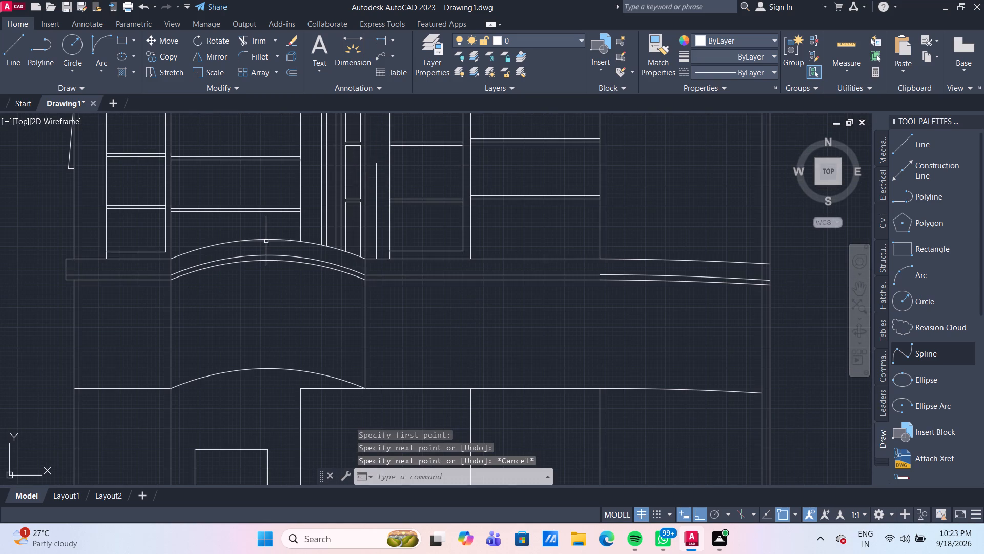
Copy the lower band's top arc by its end point onto the new vertical line, about 46 units away at 82°, with Ortho off.
left_click(268, 240)
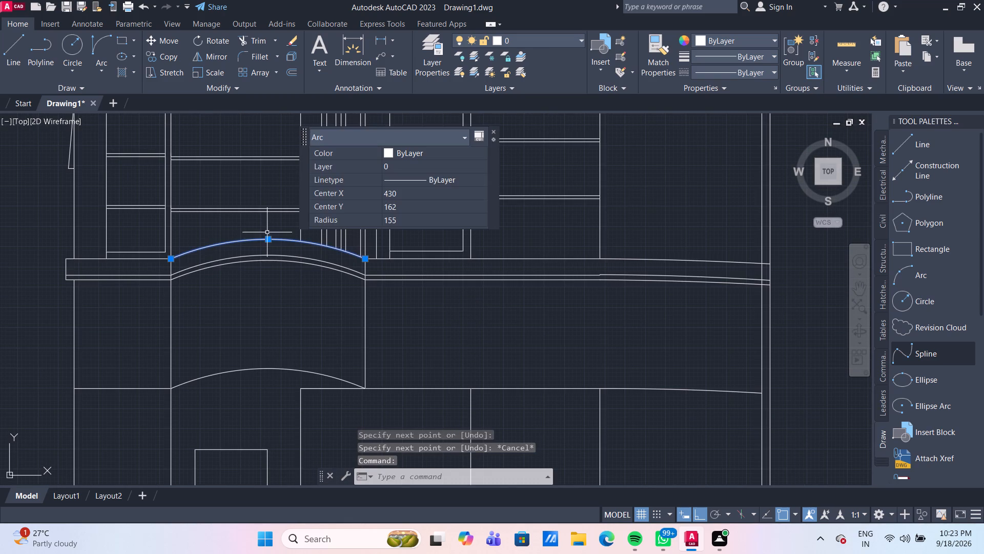
type("co")
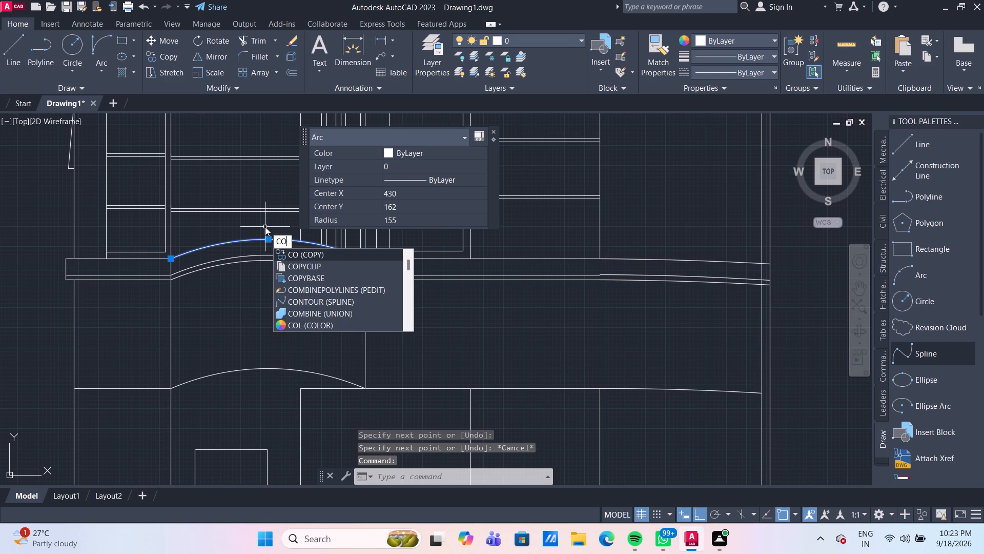
key("Return")
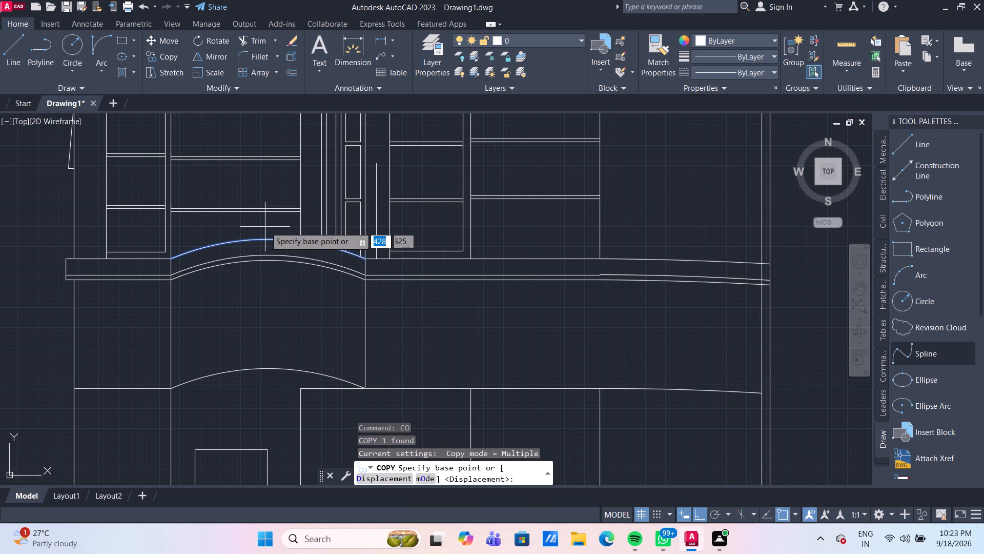
left_click(368, 258)
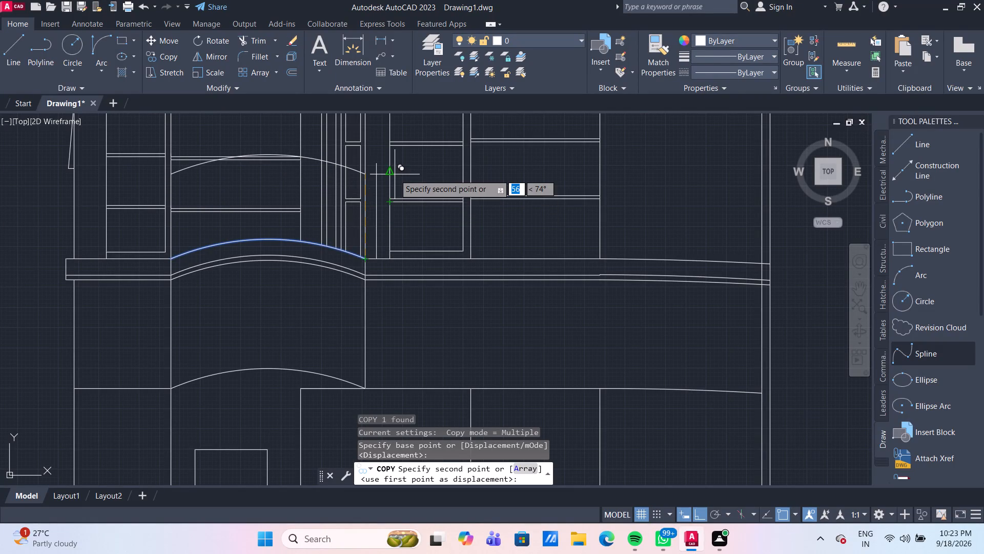
left_click(698, 514)
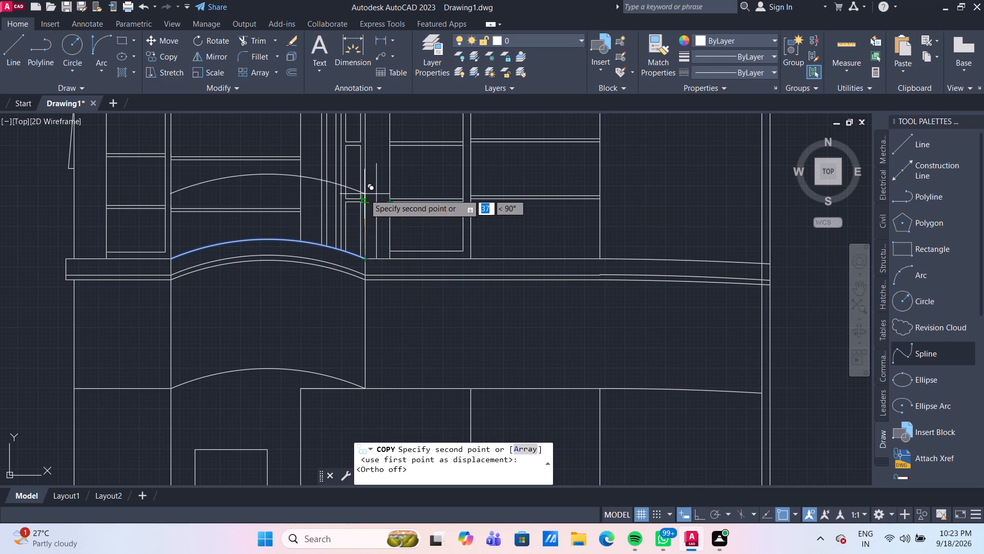
scroll(364, 194, "up", 2)
scroll(398, 163, "down", 1)
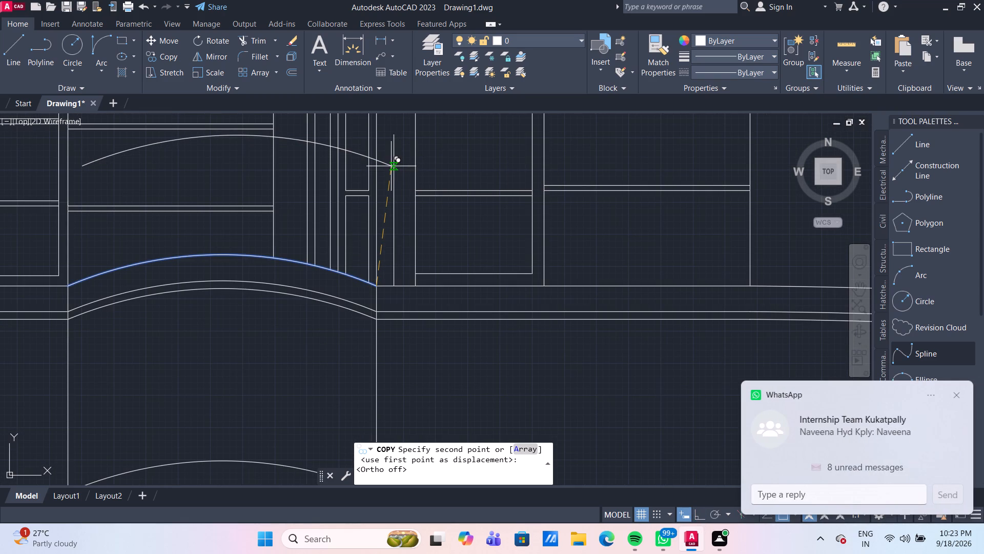
middle_click_drag(391, 166, 382, 205)
scroll(381, 203, "up", 1)
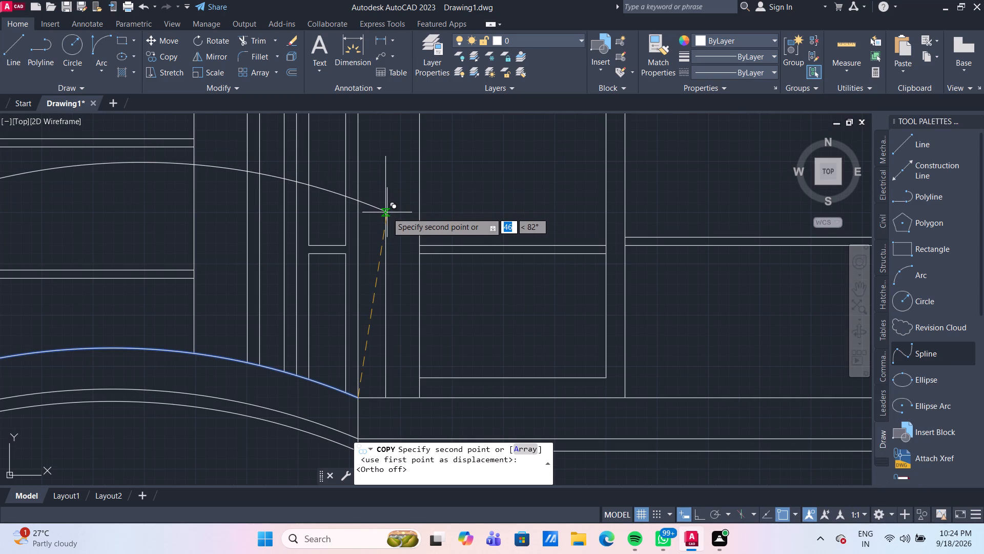
left_click(387, 212)
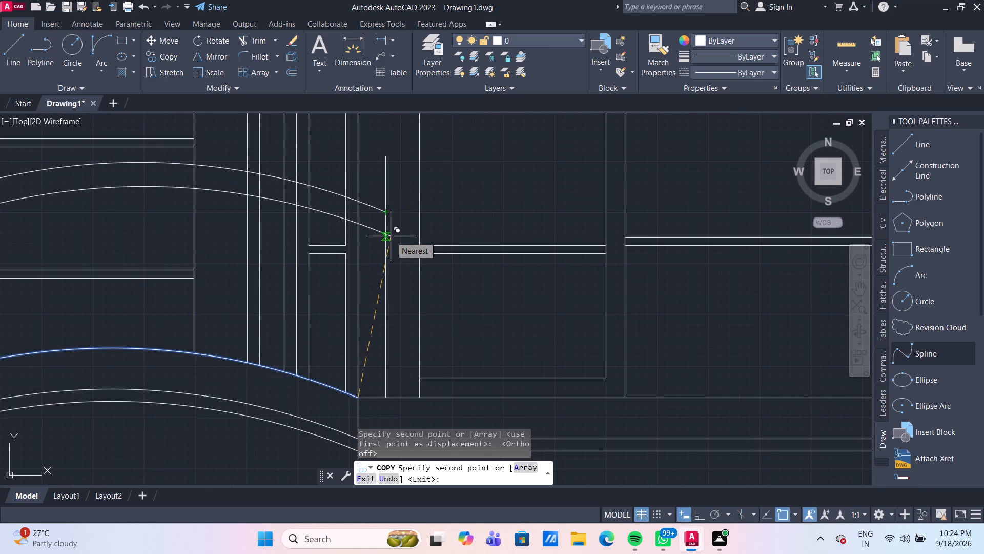
scroll(391, 238, "down", 1)
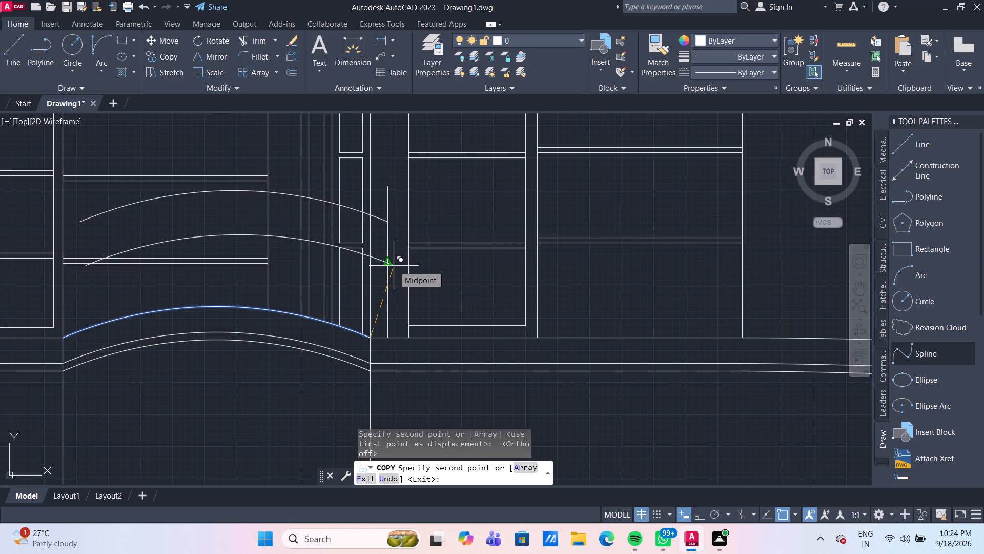
key("Escape")
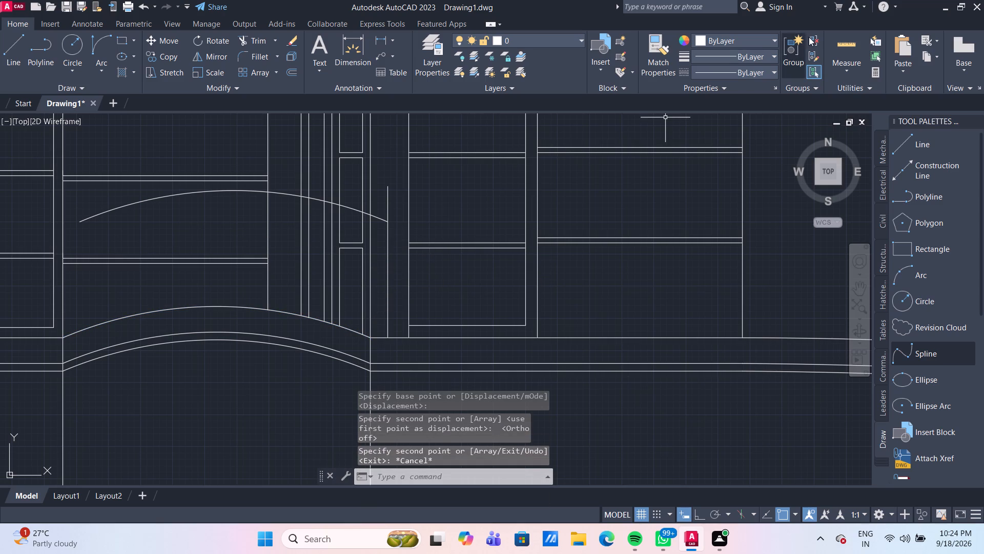
Measure the spacing and lengths around the new vertical line and the copied arc's end with Quick measure.
left_click(836, 43)
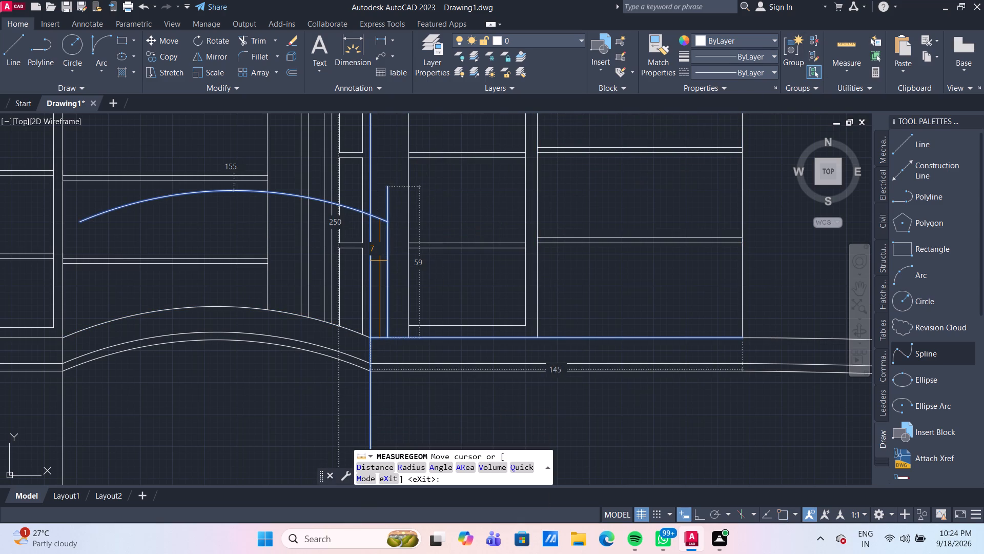
scroll(380, 261, "up", 3)
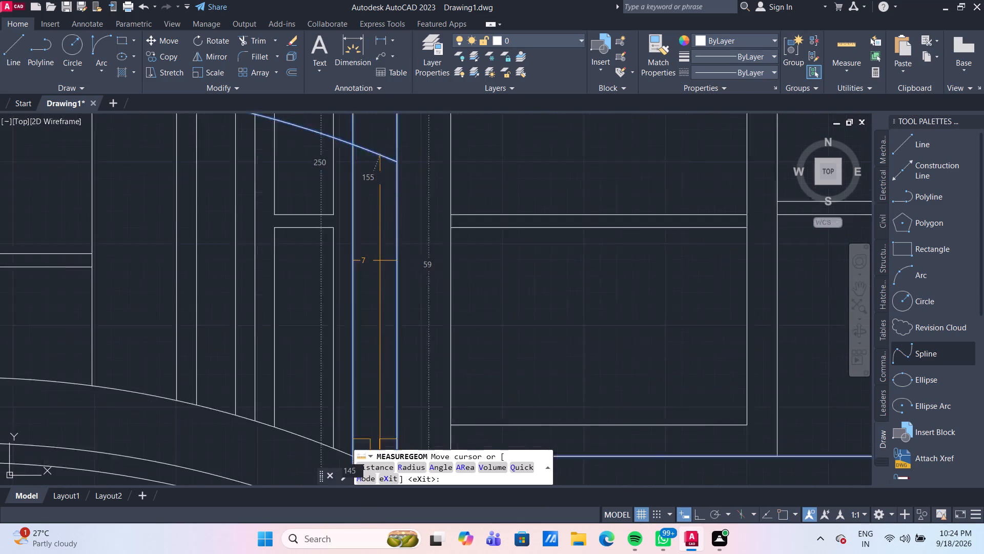
scroll(380, 261, "down", 2)
scroll(380, 261, "up", 1)
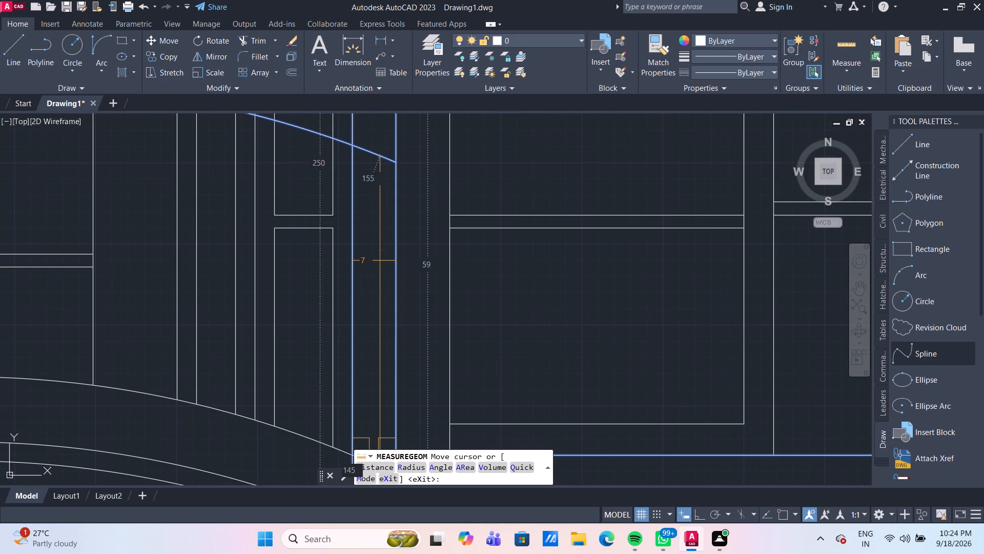
scroll(380, 261, "down", 1)
key("Escape")
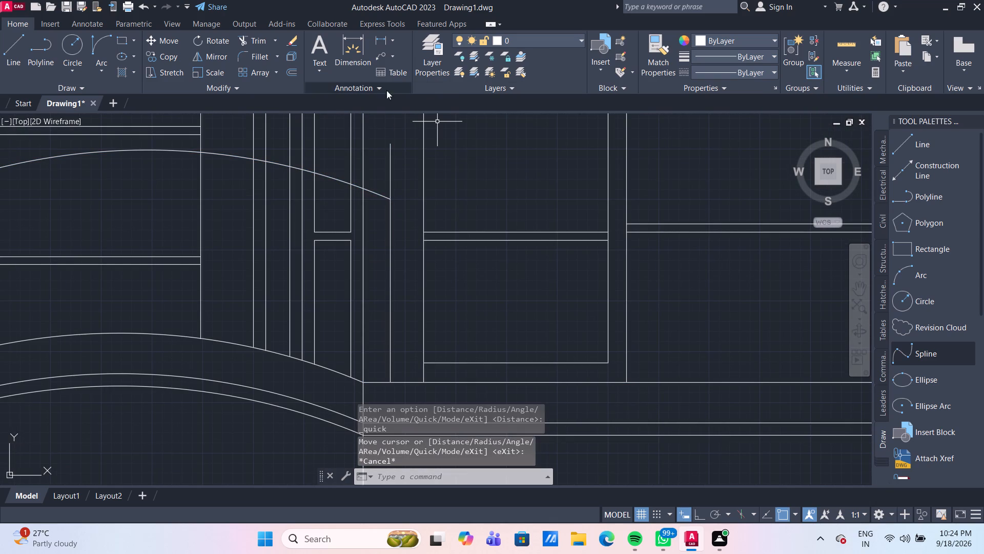
Dimension the vertical distance from the copied arc's end down to the lower band's top line.
left_click(361, 51)
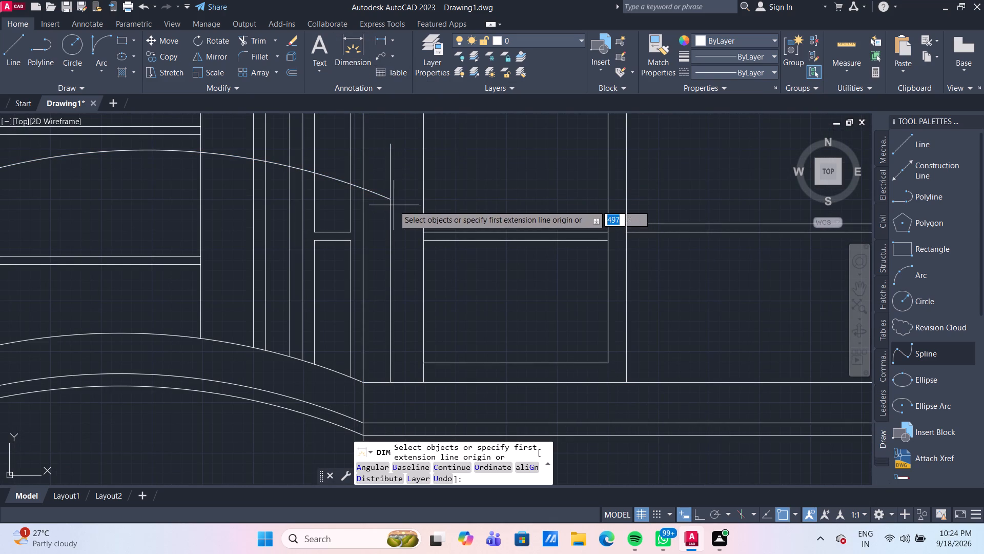
left_click(391, 200)
scroll(391, 298, "down", 2)
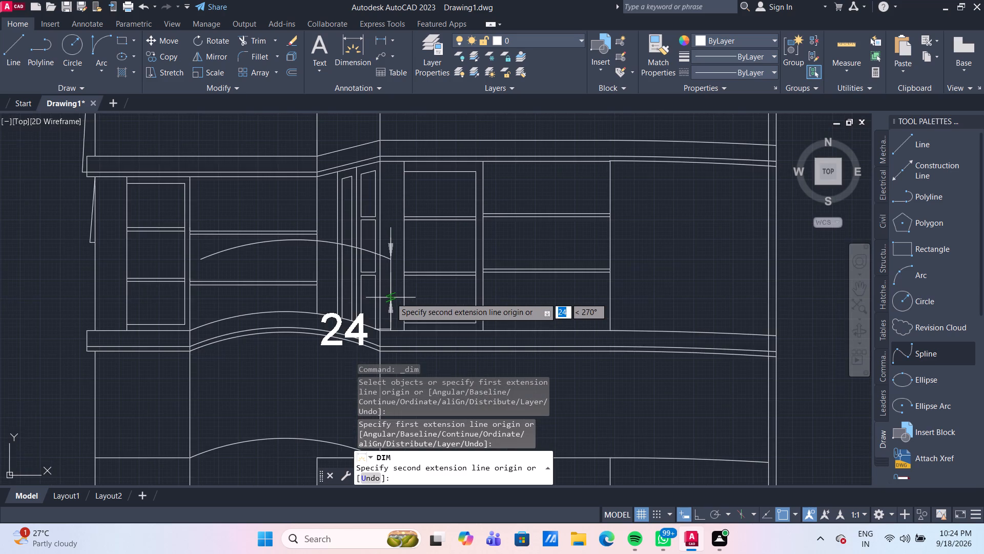
scroll(391, 318, "up", 3)
middle_click_drag(384, 352, 338, 286)
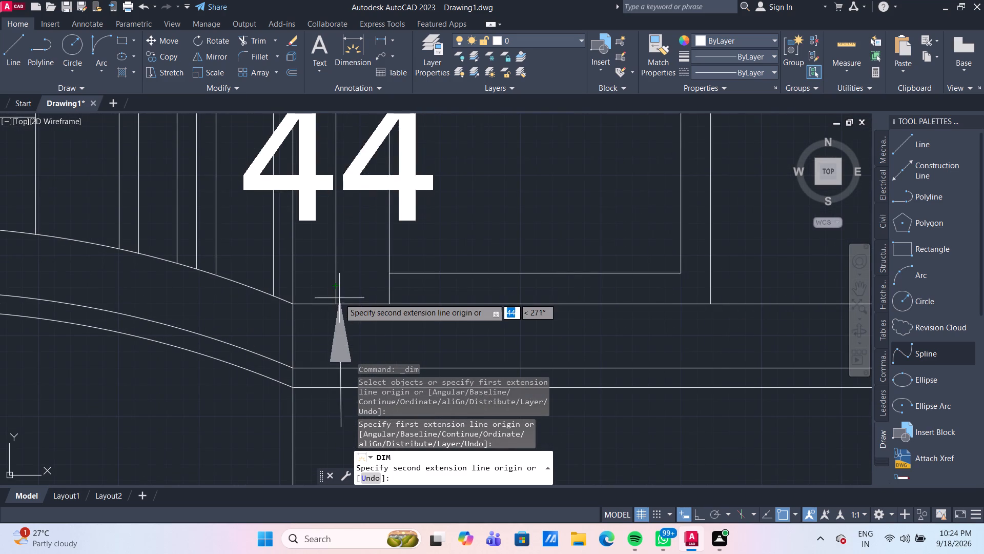
left_click(336, 303)
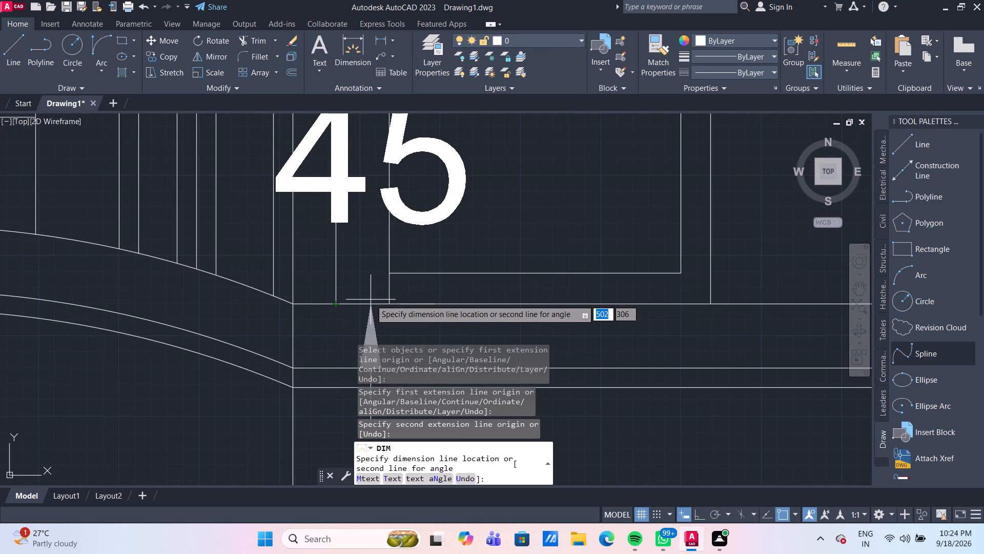
scroll(371, 300, "down", 2)
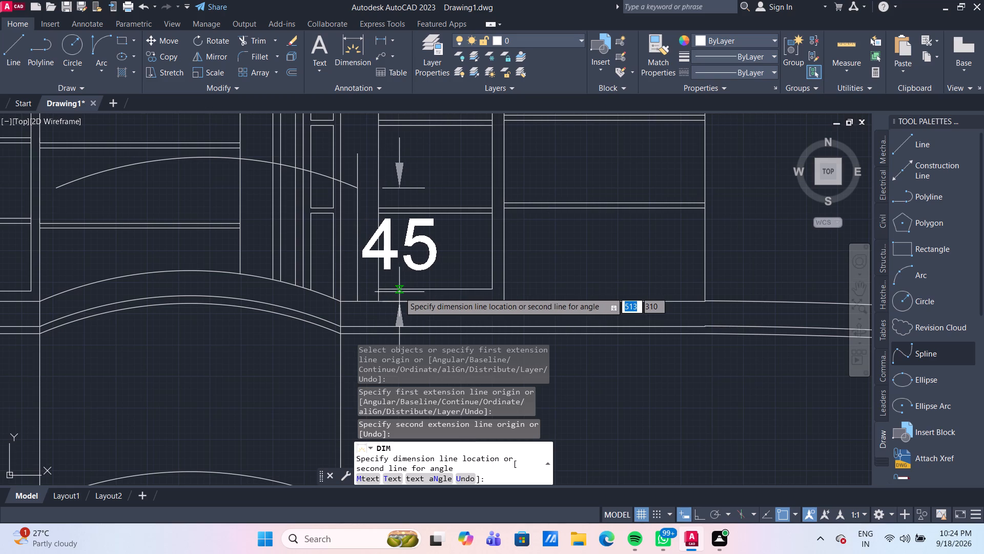
left_click(399, 292)
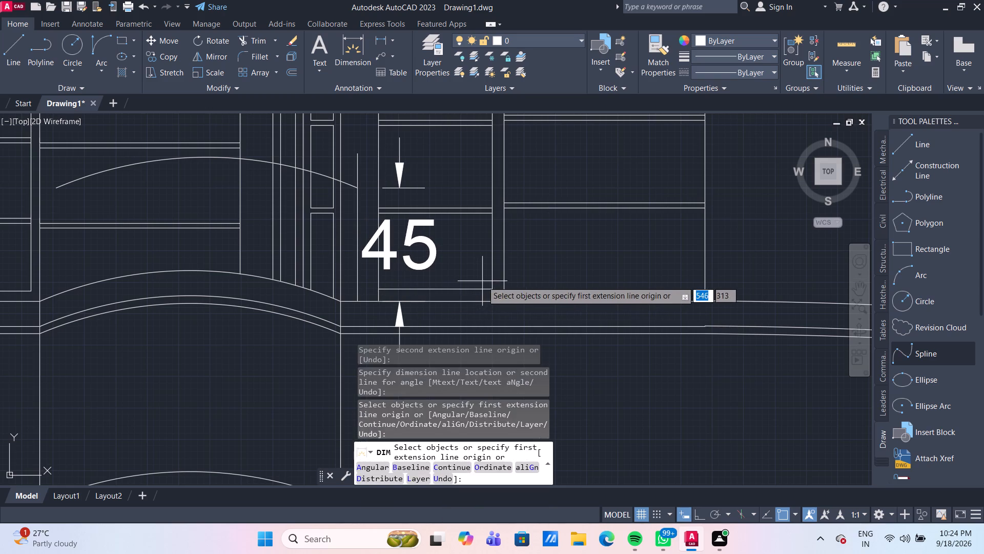
key("Escape")
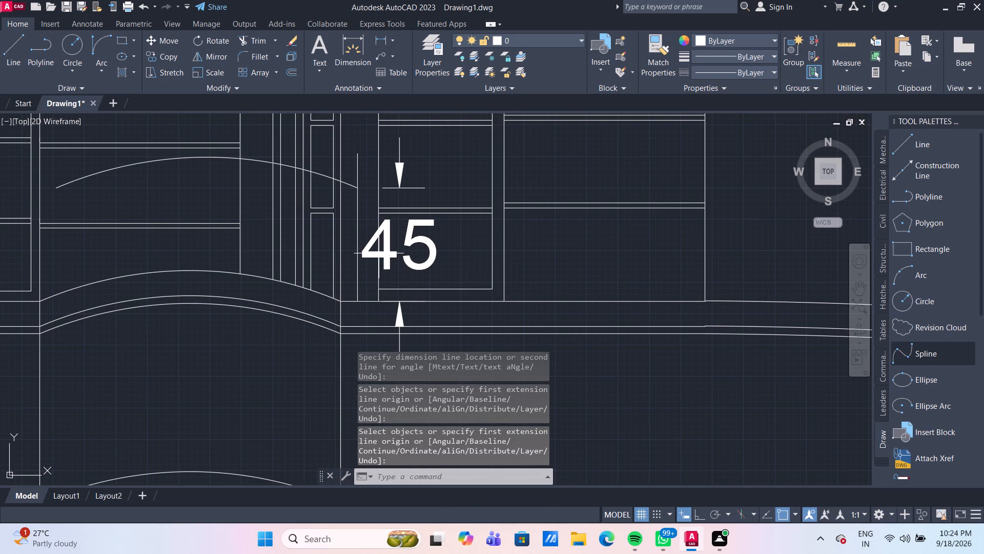
Offset the copied arc above the arched band 150 units toward its inner side.
scroll(345, 232, "up", 1)
middle_click_drag(355, 232, 484, 249)
middle_click_drag(486, 246, 494, 207)
scroll(494, 209, "down", 1)
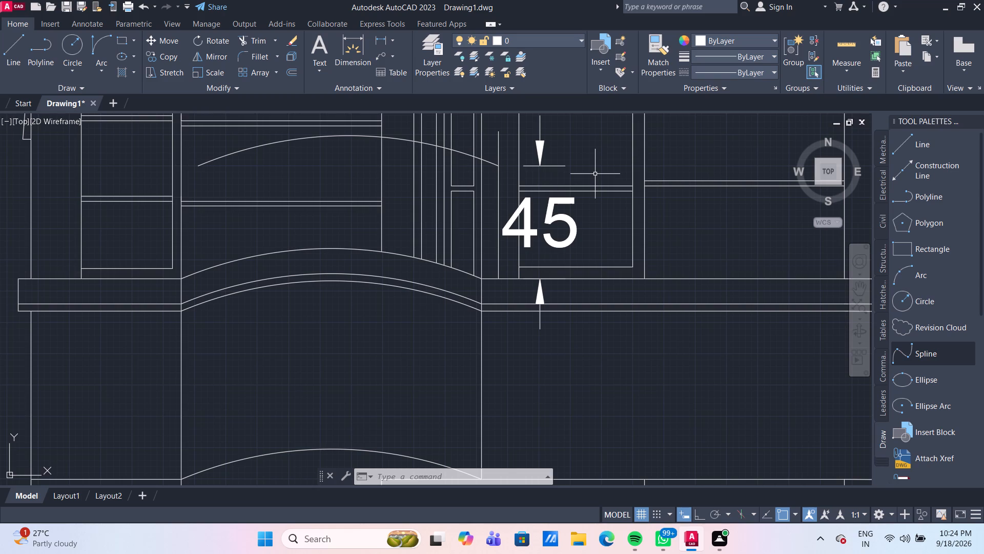
key("o")
key("Return")
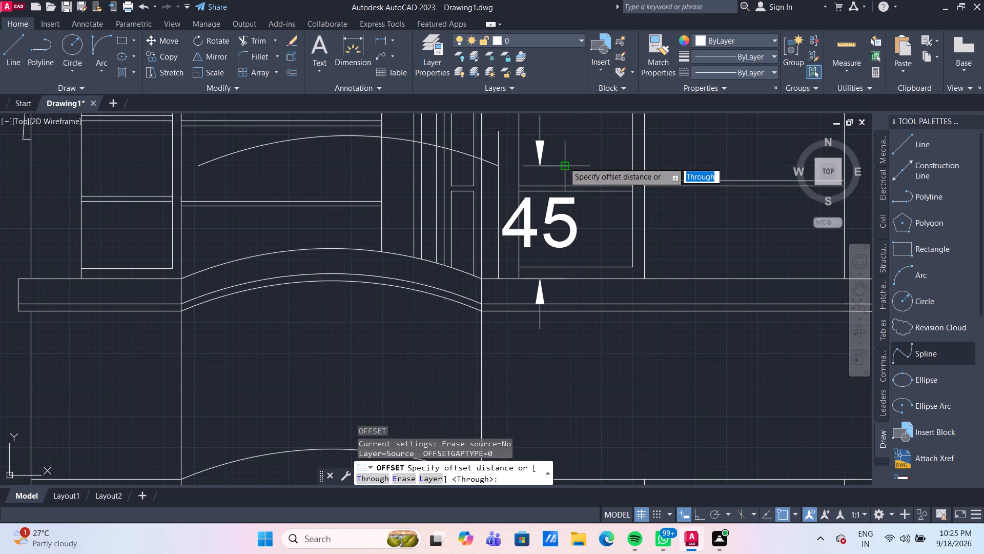
key("Return")
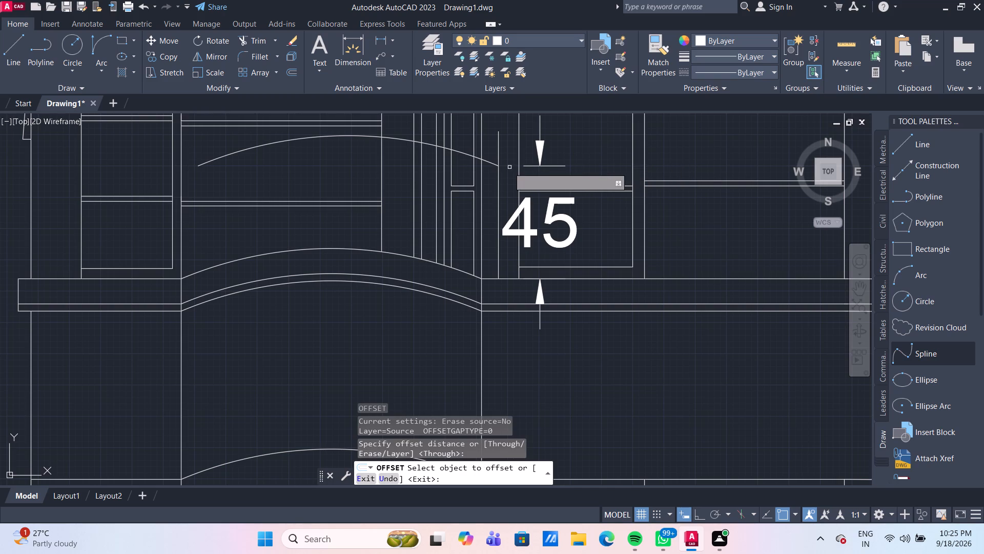
left_click(490, 163)
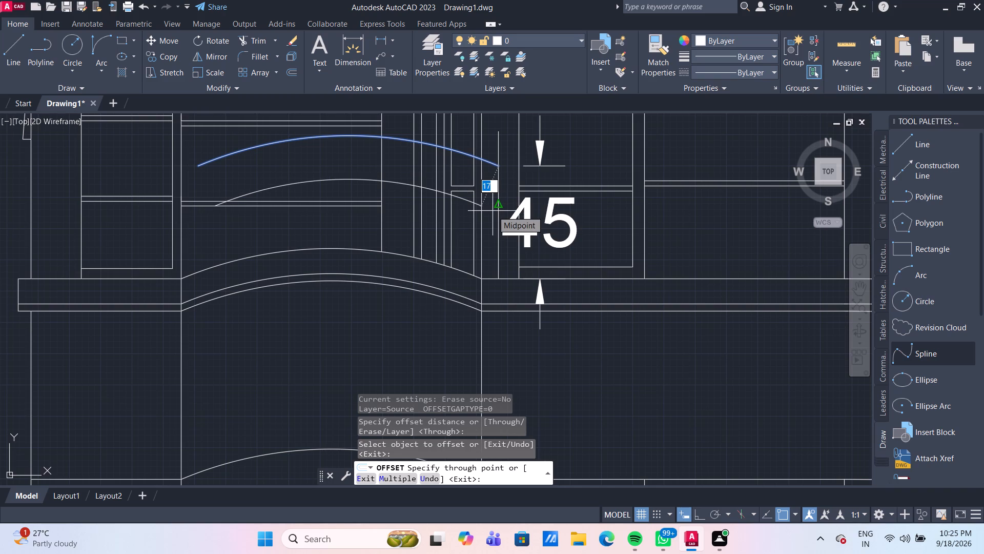
key("1")
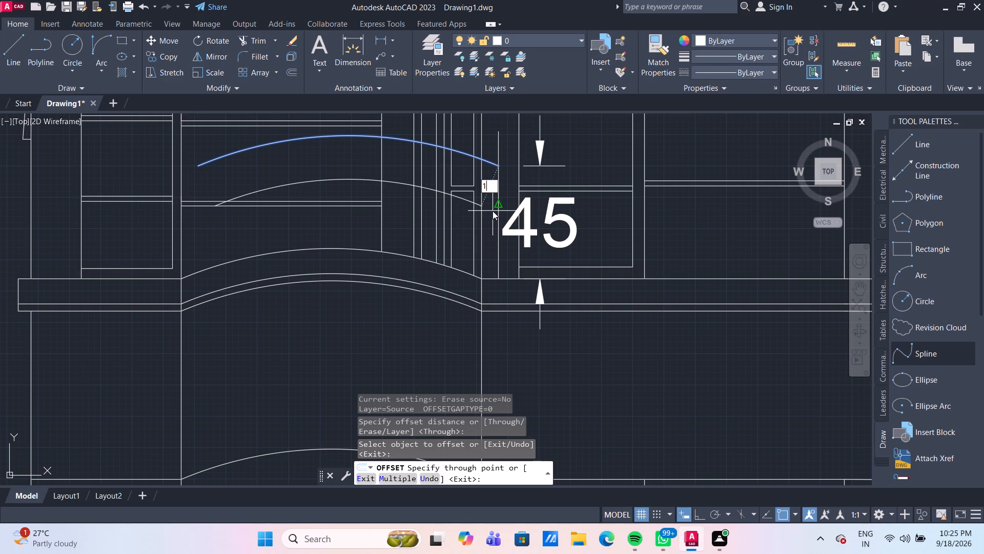
type("50")
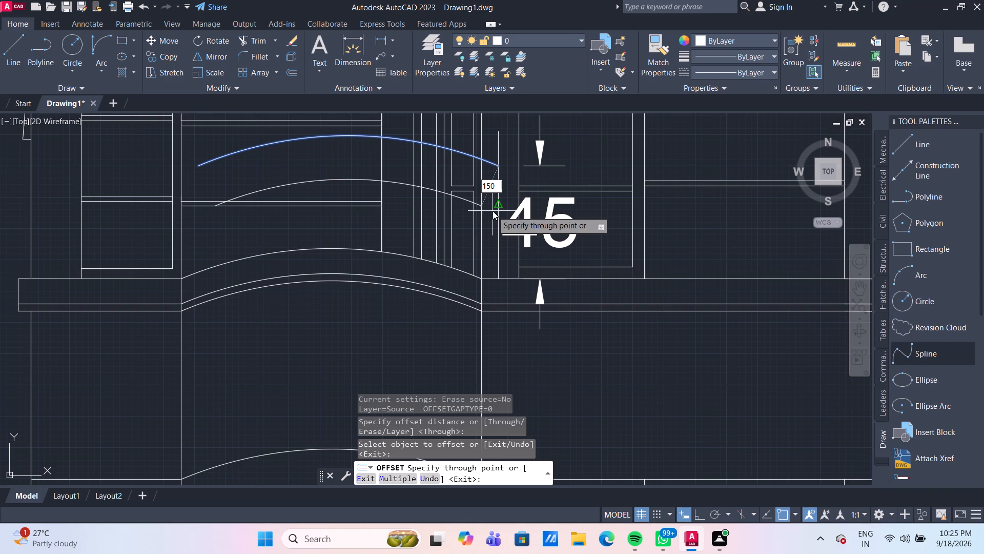
key("Return")
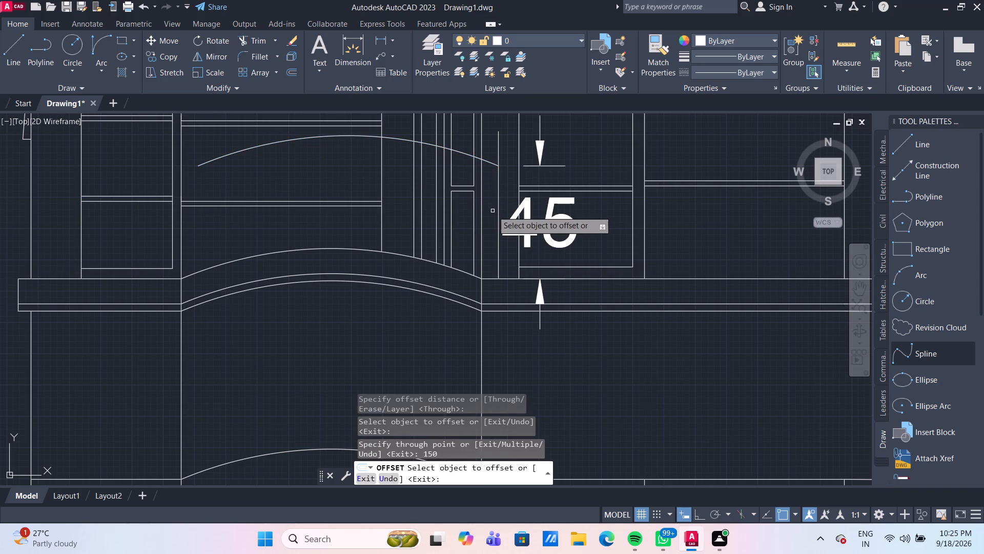
Offset the copied arc above the arched band 20 units downward.
scroll(493, 211, "down", 2)
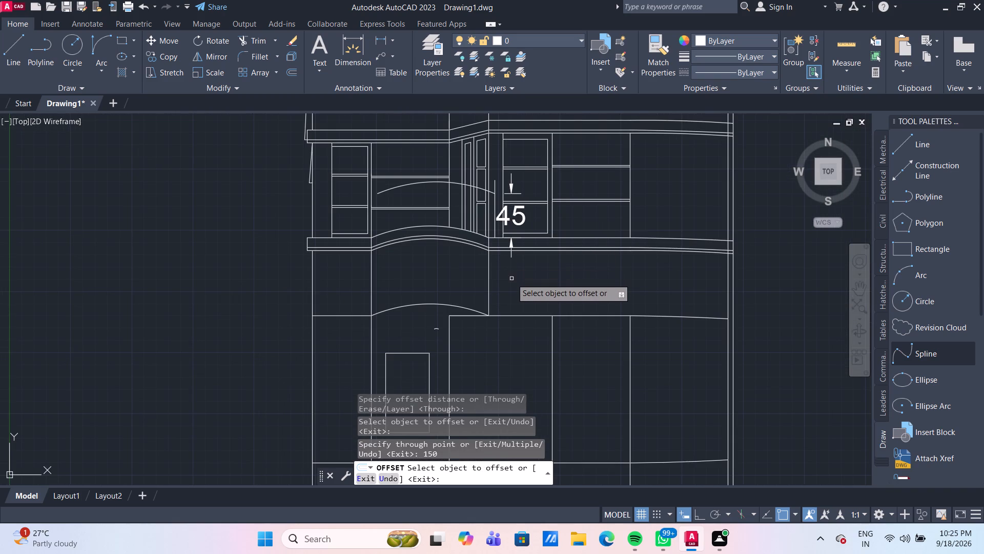
scroll(443, 342, "up", 3)
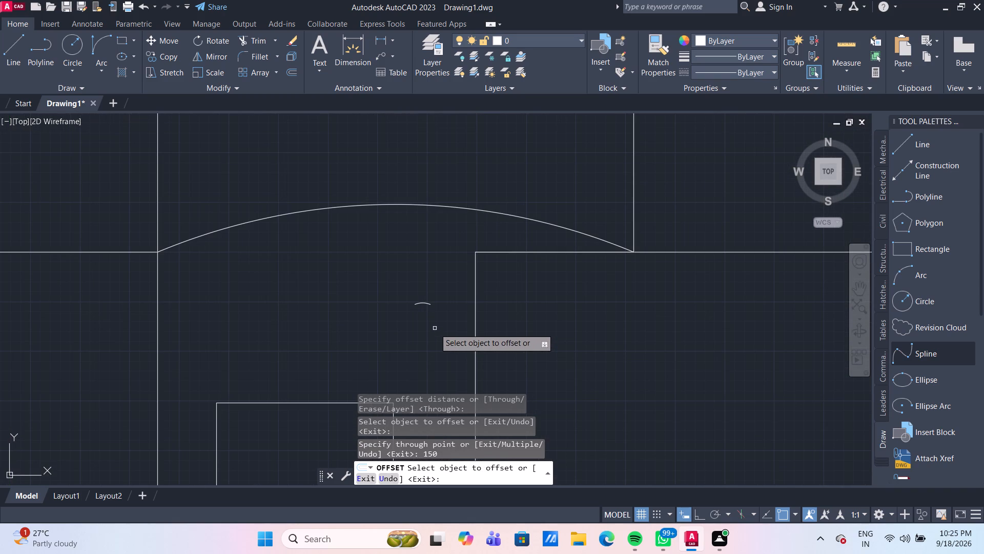
scroll(435, 328, "up", 3)
scroll(435, 324, "down", 5)
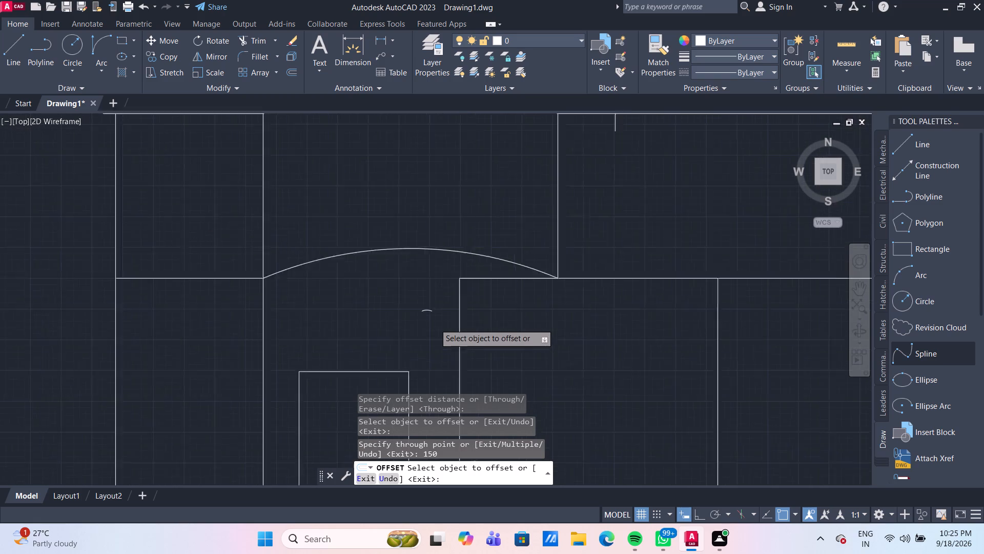
scroll(435, 324, "down", 1)
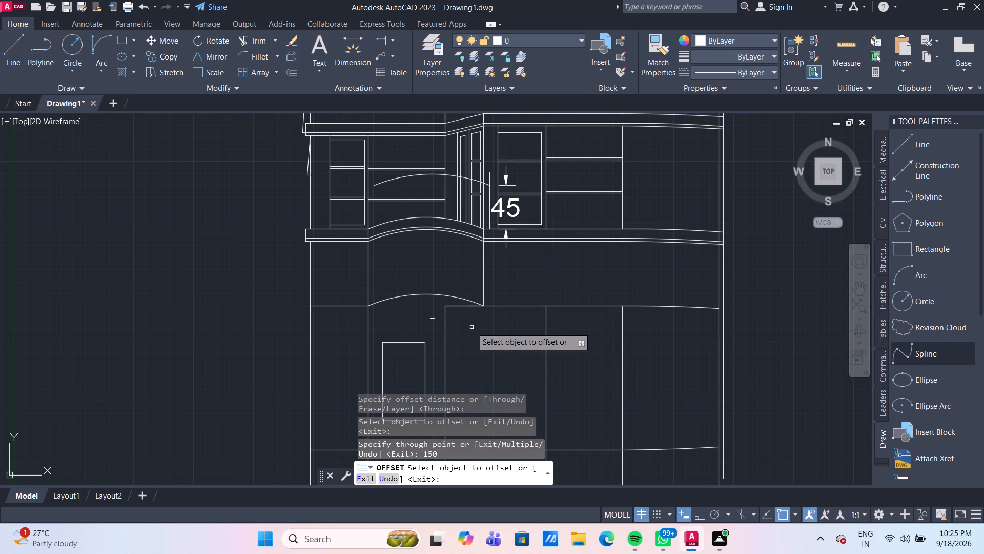
scroll(471, 327, "down", 1)
scroll(473, 309, "up", 3)
middle_click_drag(468, 274, 497, 405)
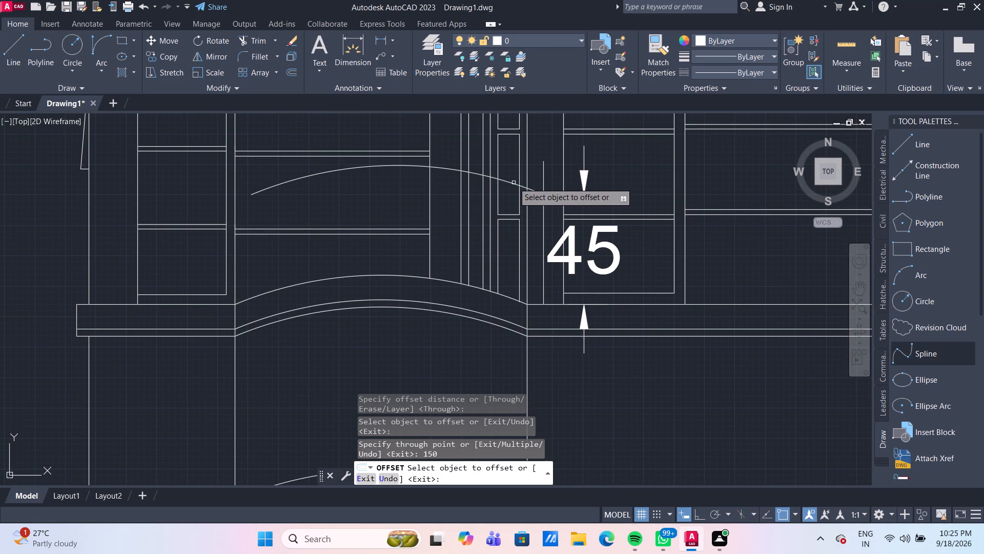
left_click(514, 186)
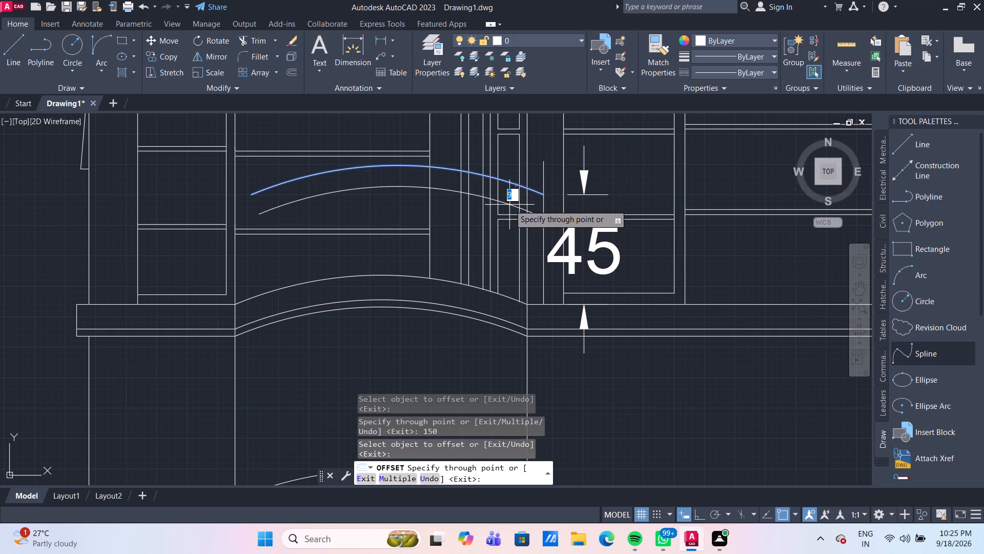
type("20")
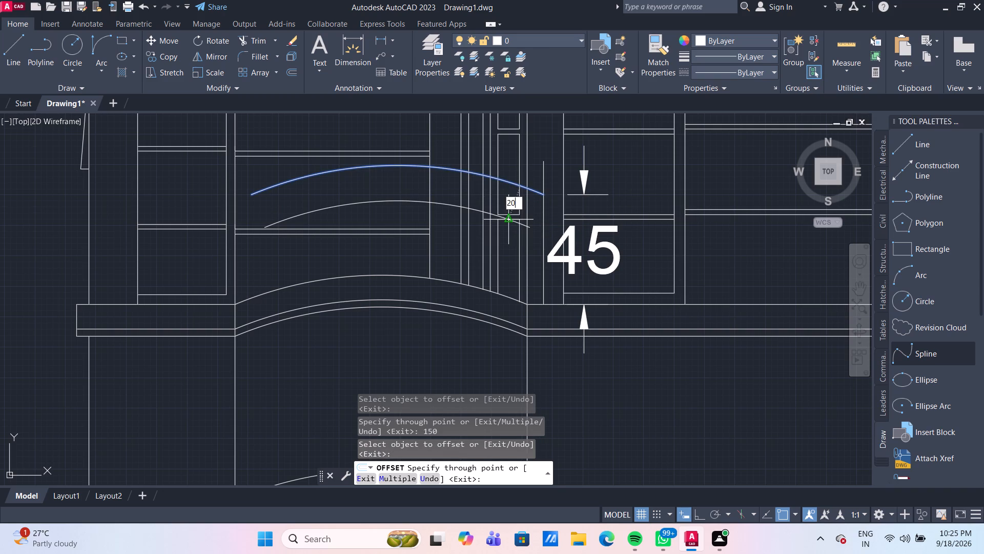
key("Return")
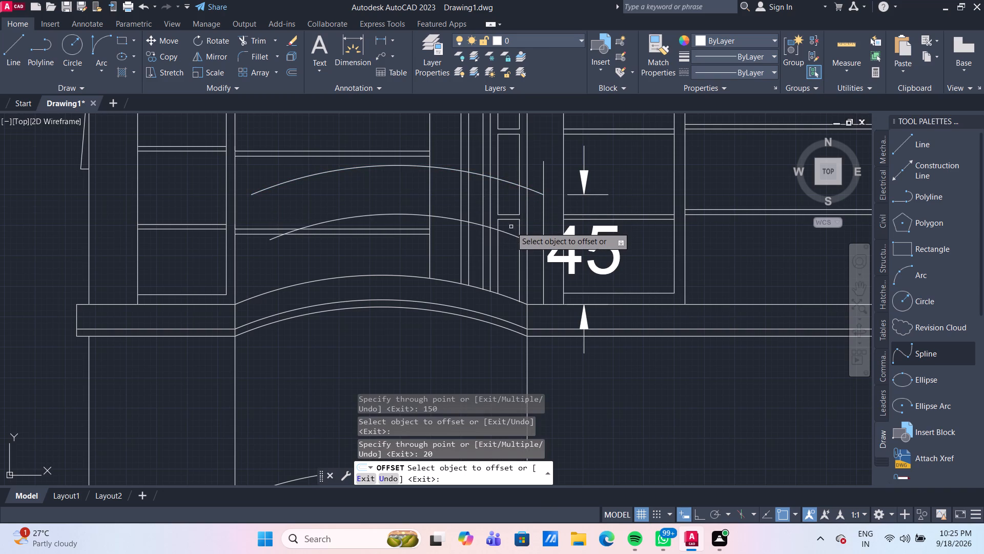
Offset the new lower arc another 12 units down toward the arched band.
left_click(512, 236)
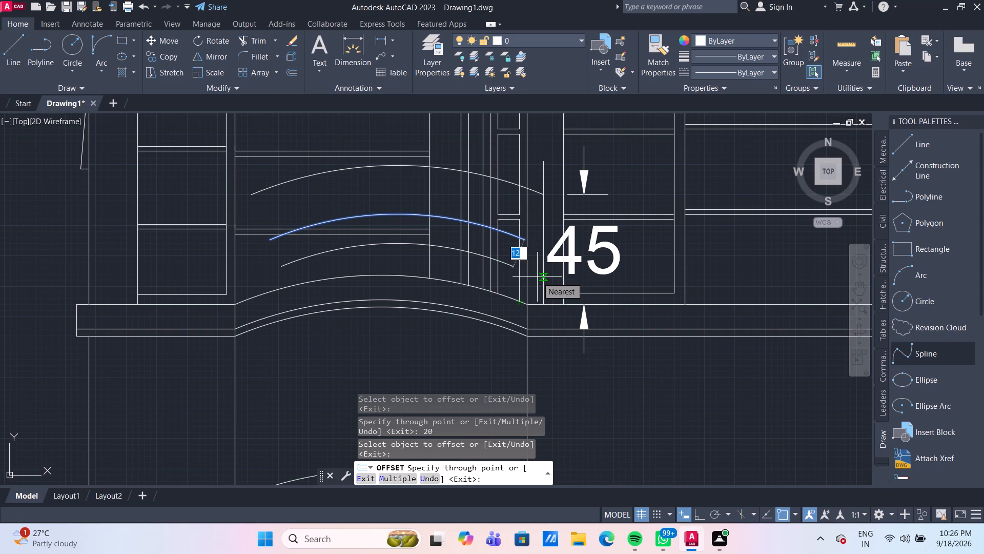
type("12")
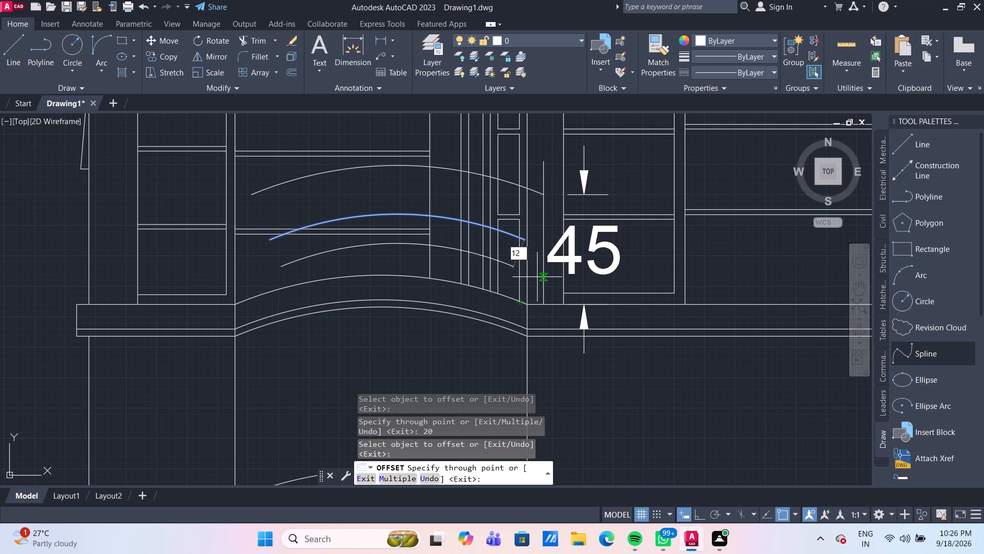
key("Return")
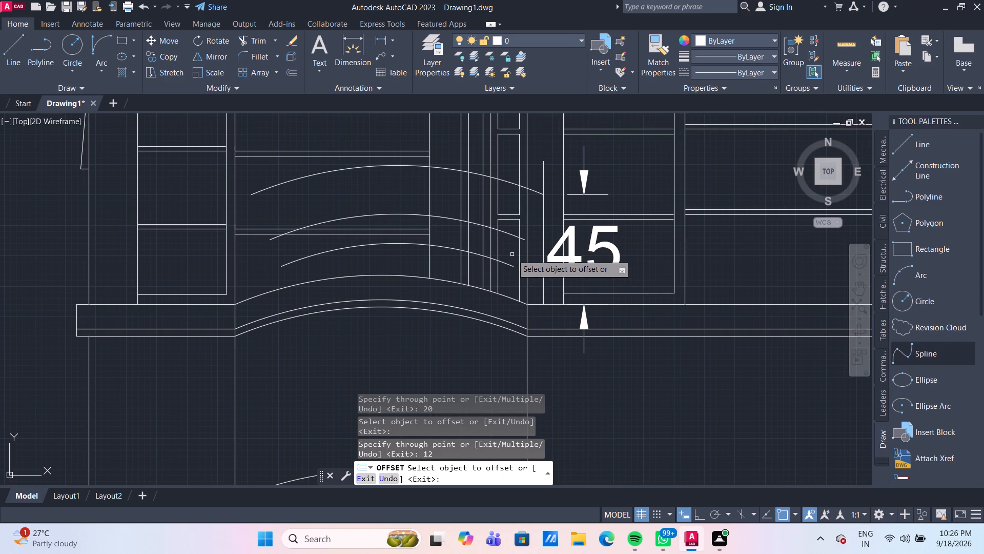
Offset the original copied arc, the uppermost one, 6 units downward.
scroll(512, 254, "up", 1)
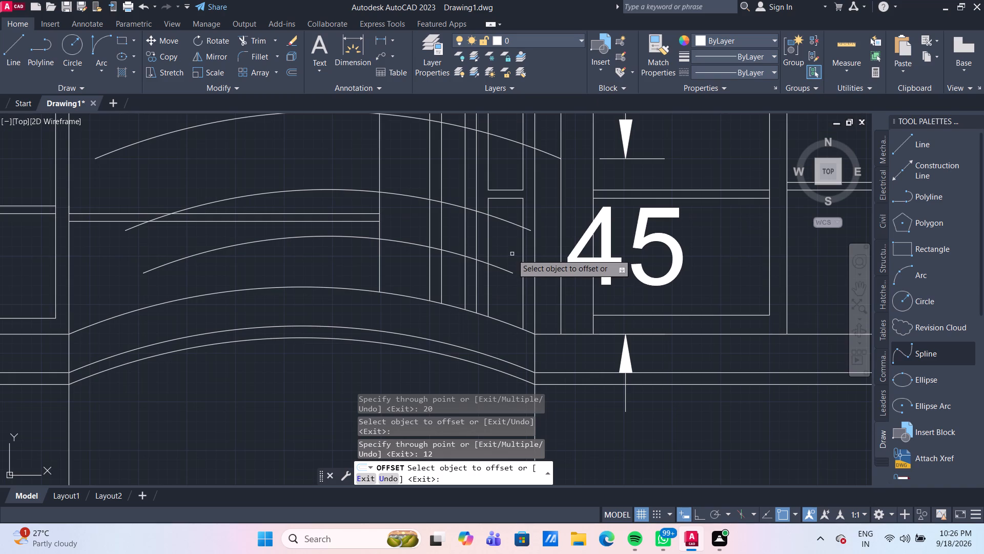
left_click(419, 120)
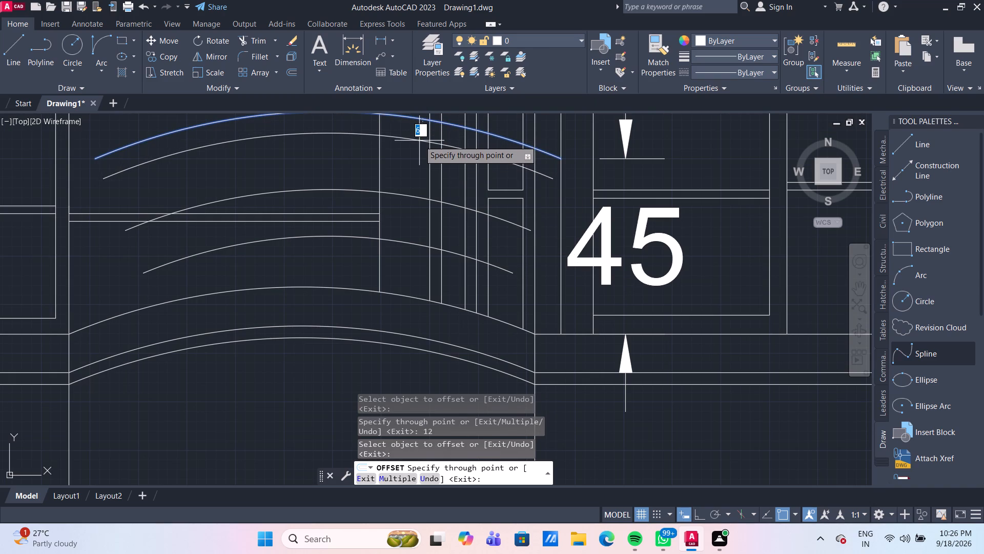
key("6")
key("Return")
End the offset and delete the uppermost arc, the original copy above the arched band.
scroll(416, 141, "down", 2)
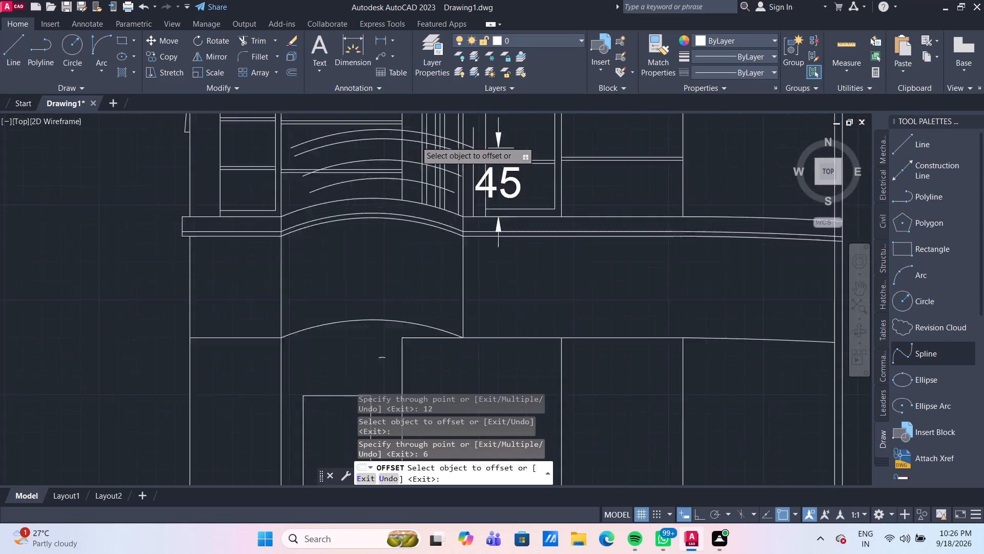
scroll(416, 141, "down", 2)
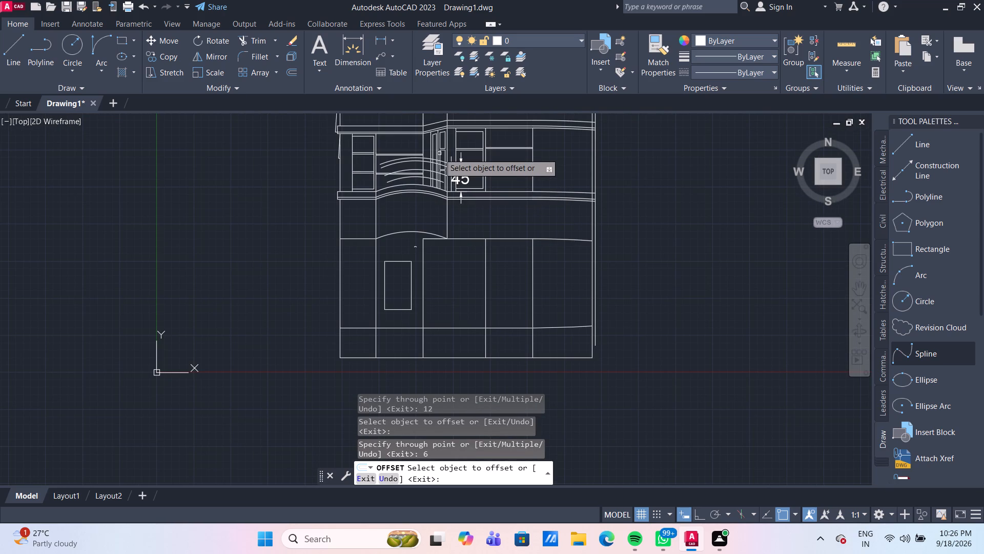
scroll(431, 164, "up", 2)
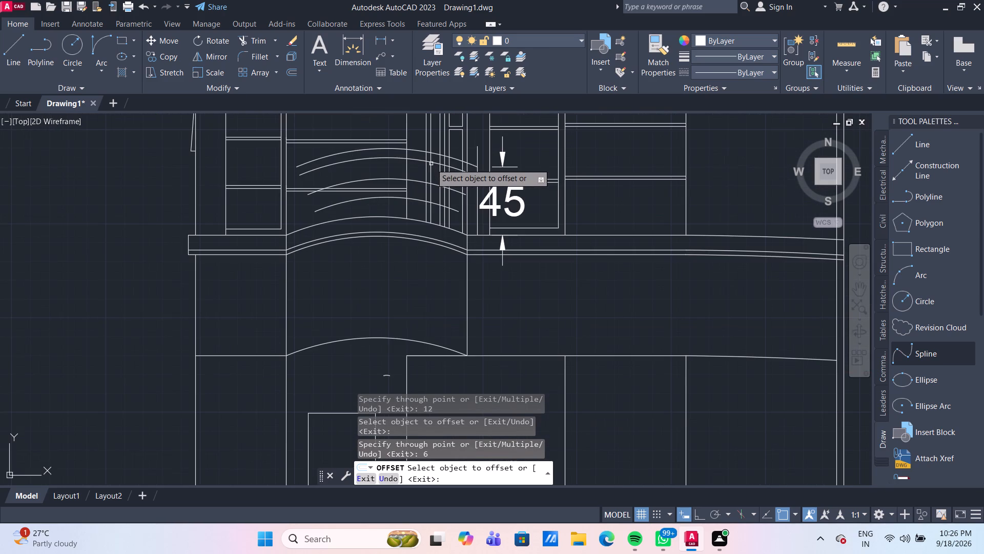
scroll(420, 150, "up", 1)
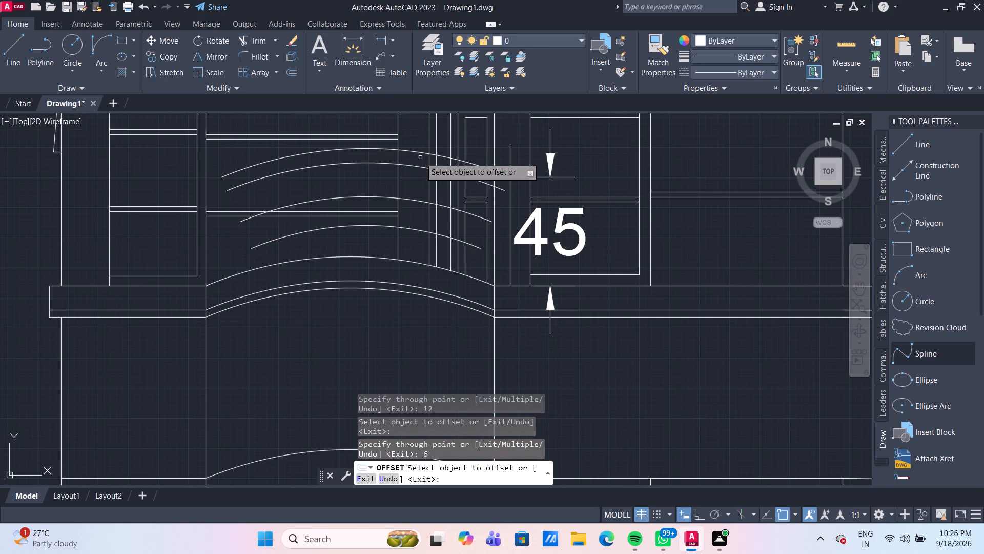
middle_click_drag(420, 158, 423, 187)
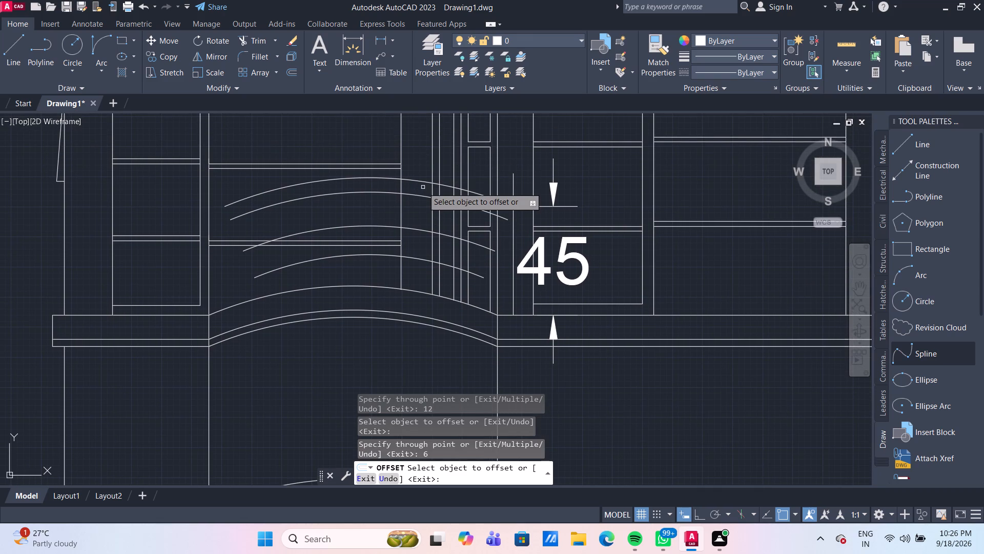
key("Escape")
left_click(417, 181)
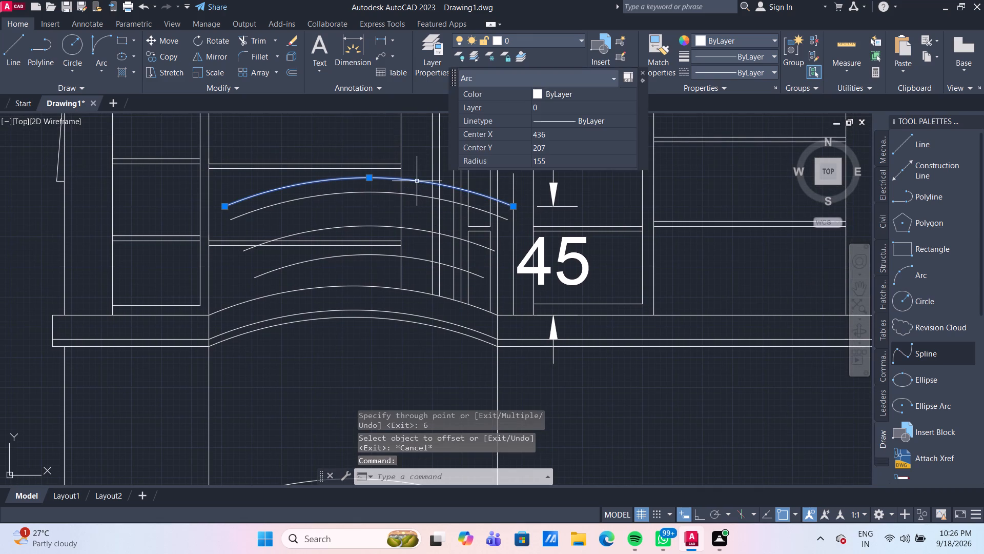
key("Delete")
With Ortho on, stretch the top remaining arc's end nearest the 45 dimension horizontally onto the vertical line.
scroll(421, 197, "up", 1)
middle_click_drag(413, 214, 441, 197)
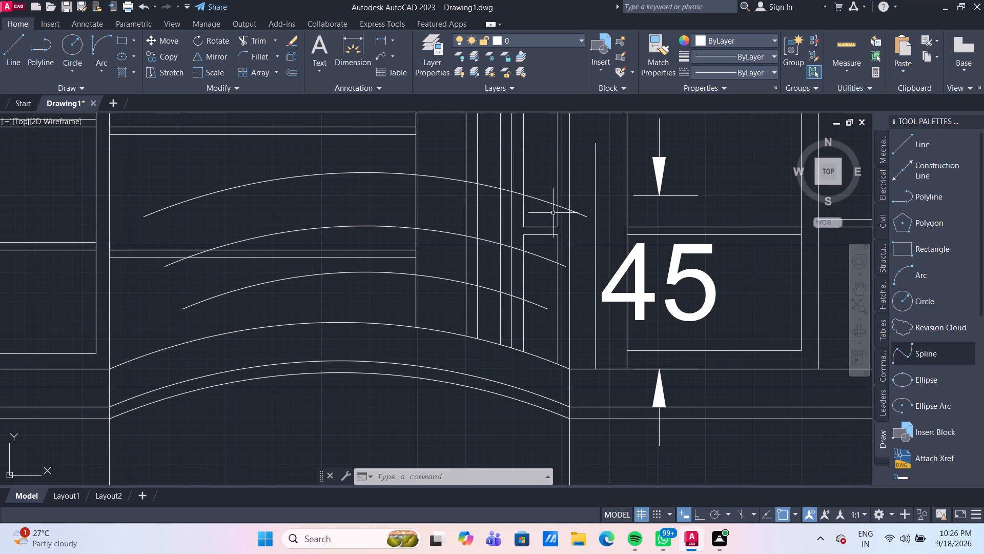
left_click(584, 215)
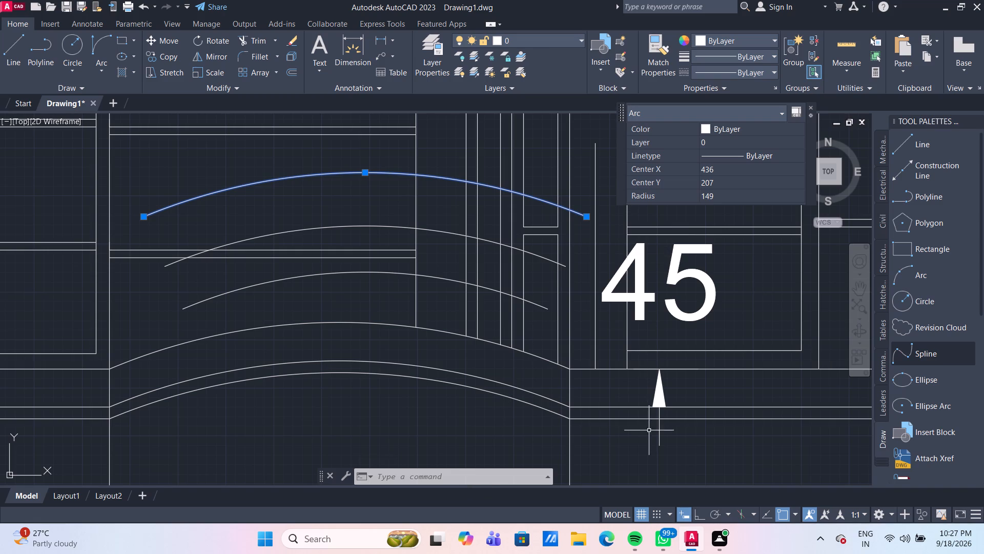
left_click(696, 516)
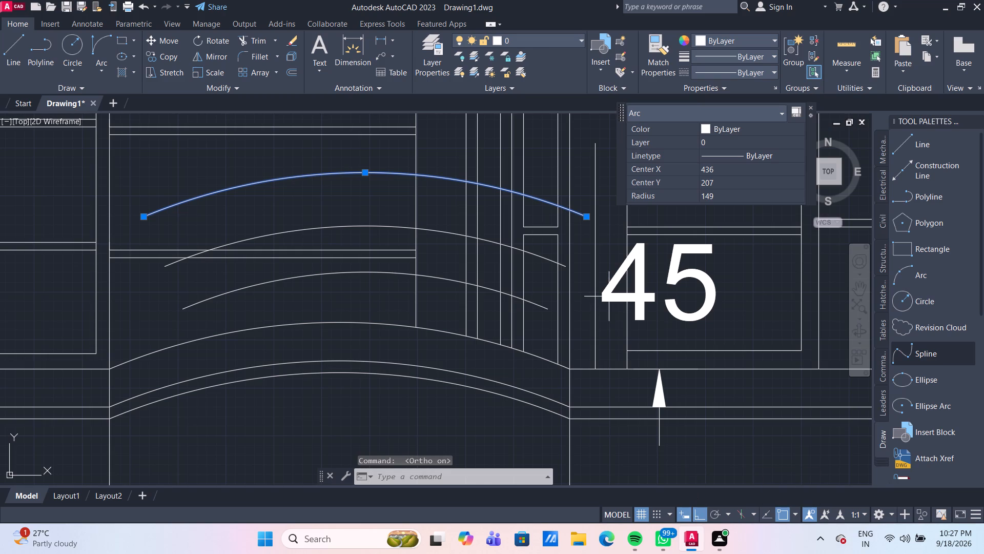
left_click(588, 217)
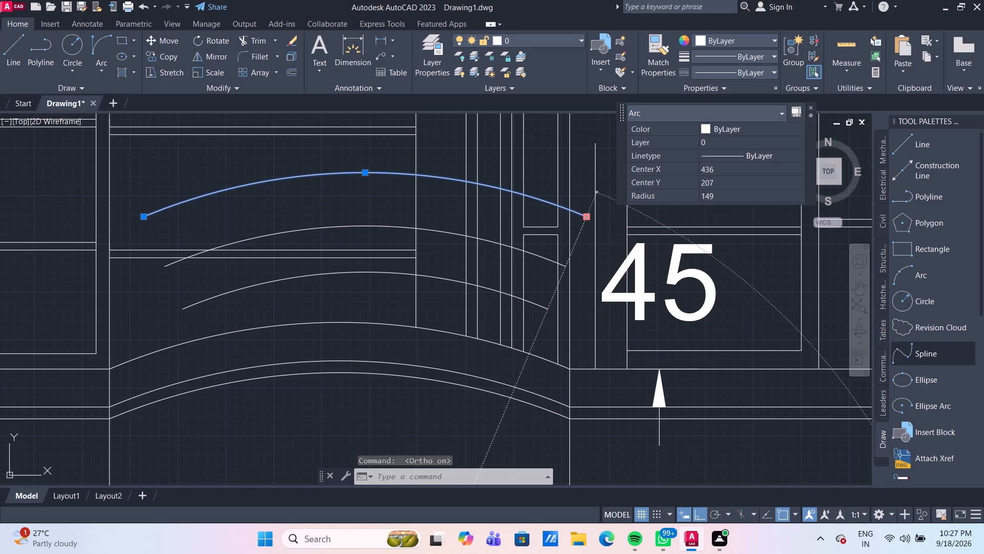
left_click(594, 217)
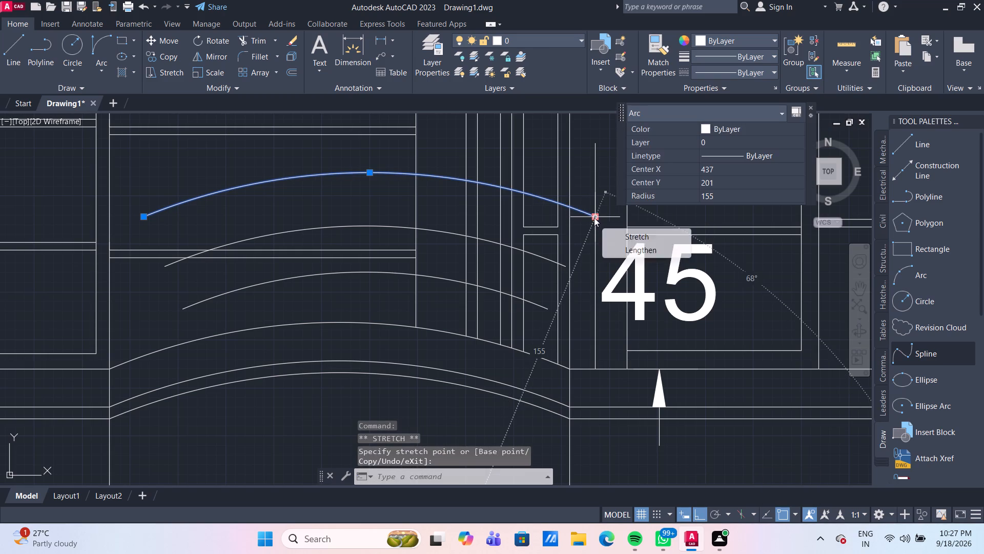
key("Escape")
Stretch the second arc's end nearest the 45 dimension horizontally onto the same vertical line.
left_click(564, 268)
left_click(565, 268)
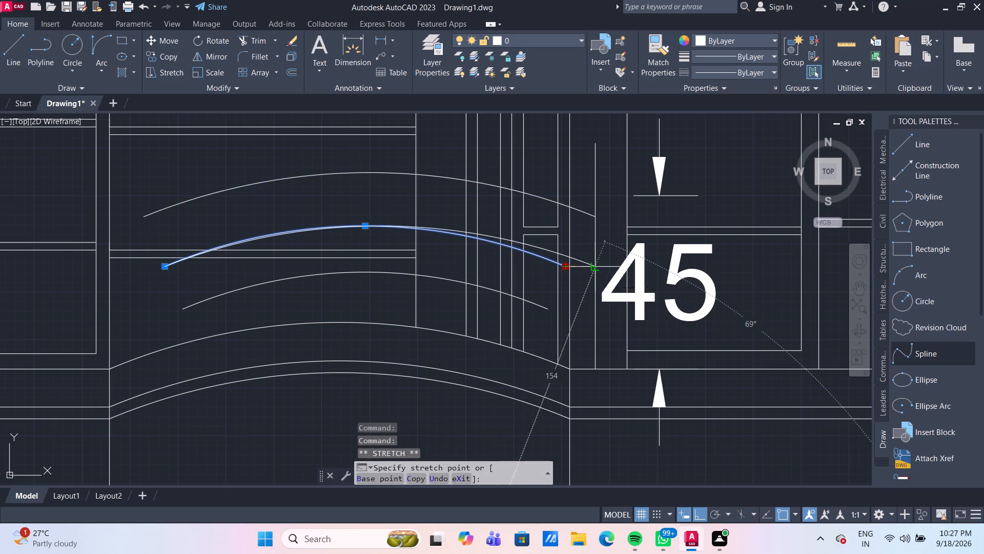
left_click(594, 268)
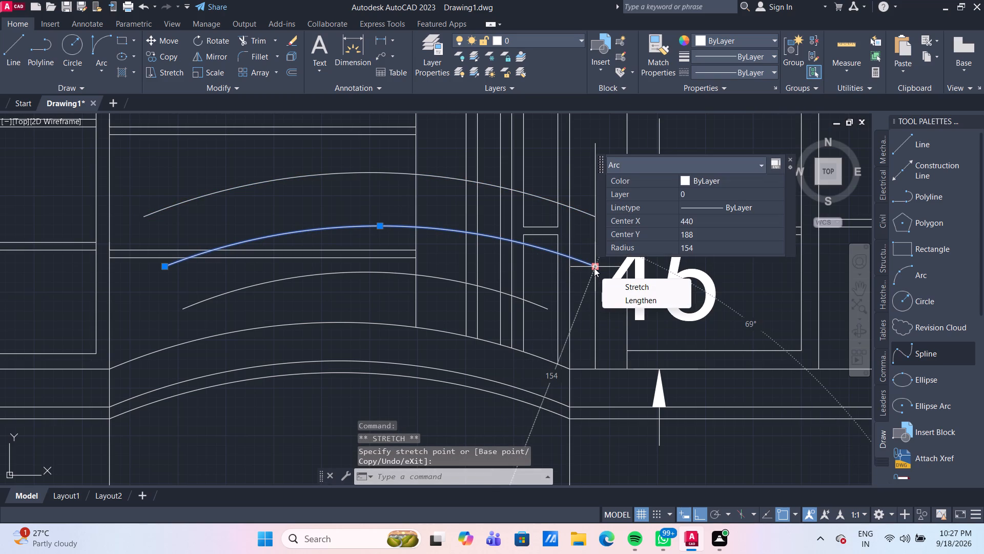
Stretch the third, lowest offset arc's end nearest the 45 dimension onto the same vertical line.
key("Escape")
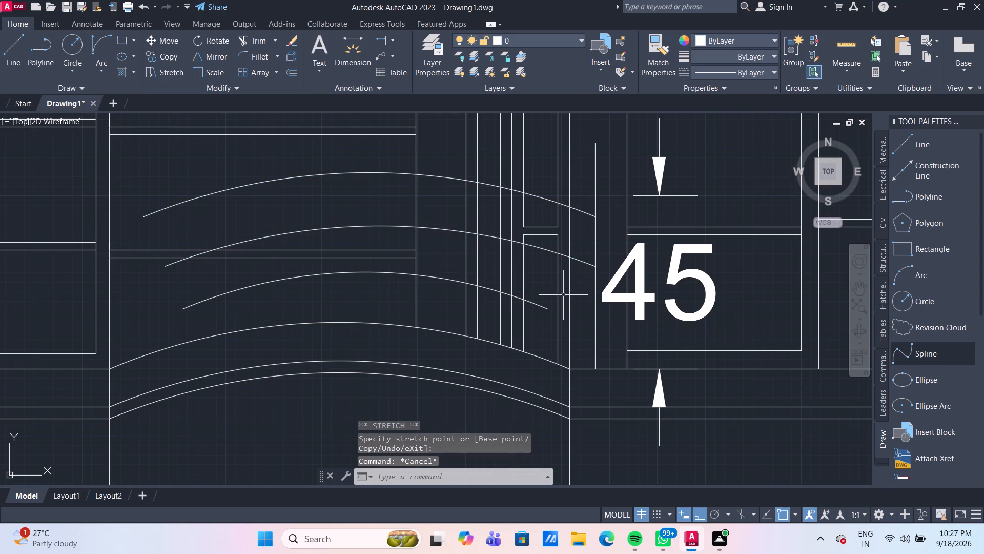
left_click(545, 310)
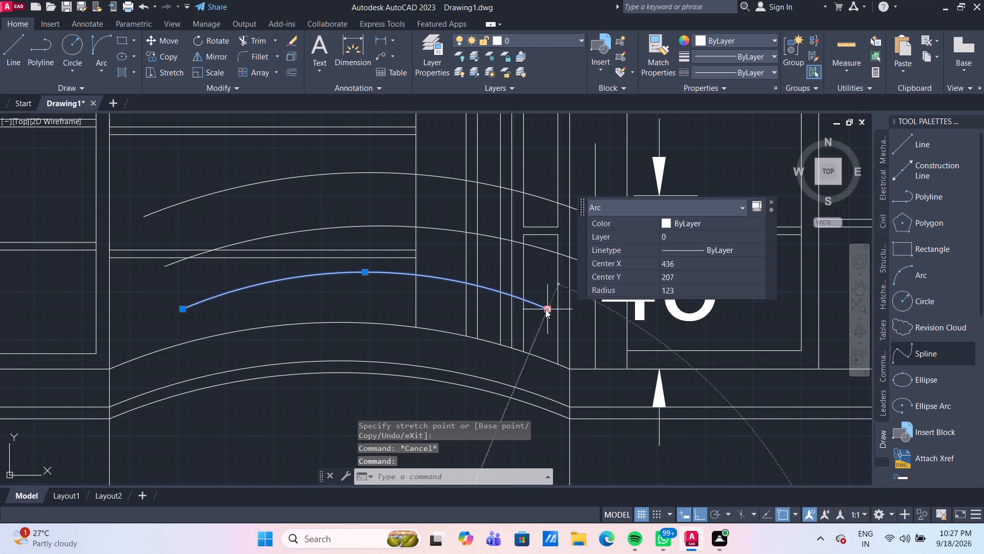
left_click_drag(547, 309, 552, 309)
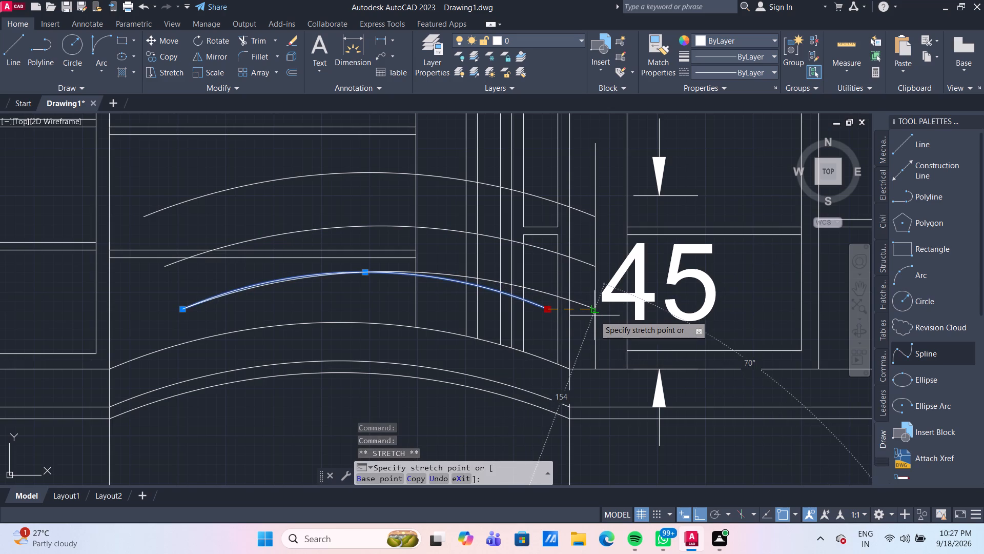
left_click(594, 317)
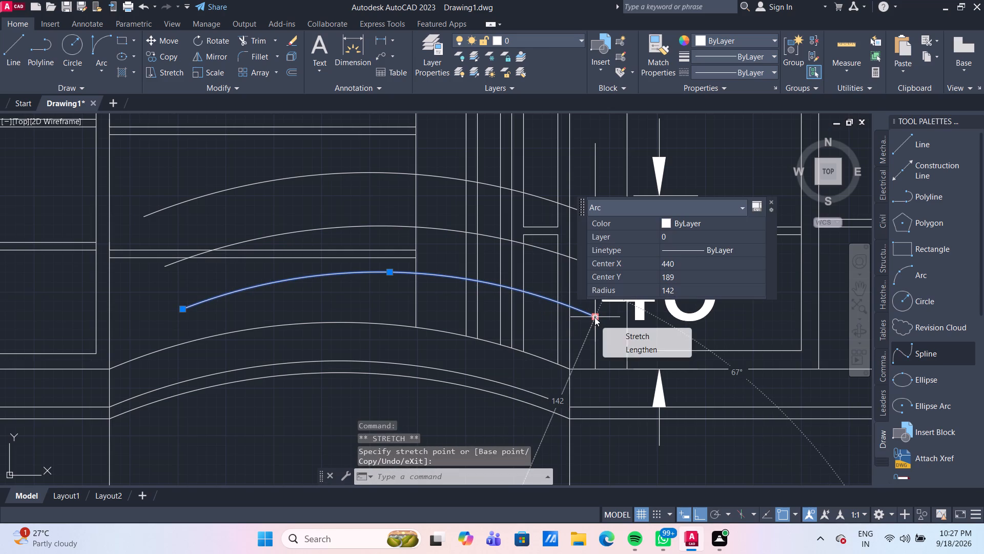
key("Escape")
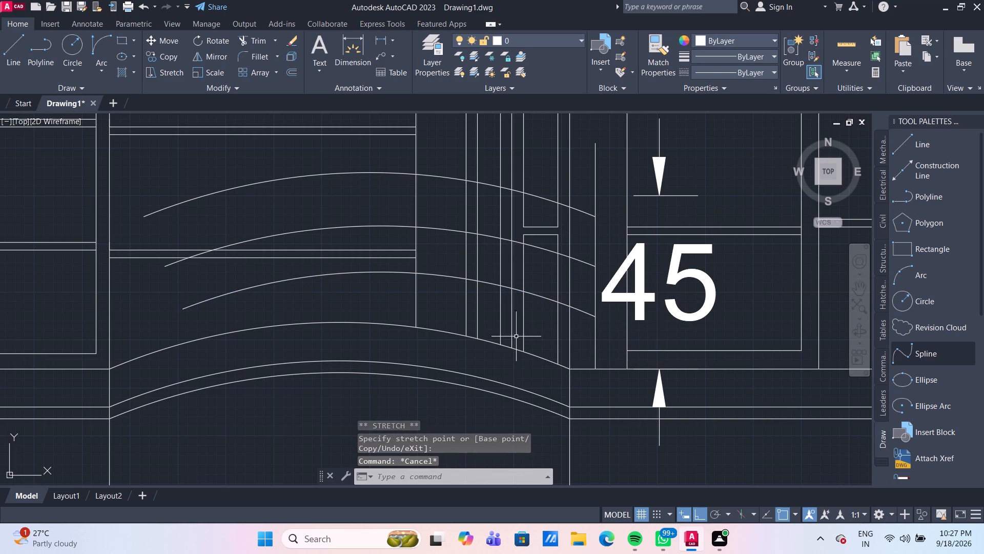
Draw a near-vertical line about 35 units long from the top arc's free end down to the arched band's upper curve.
scroll(469, 288, "down", 2)
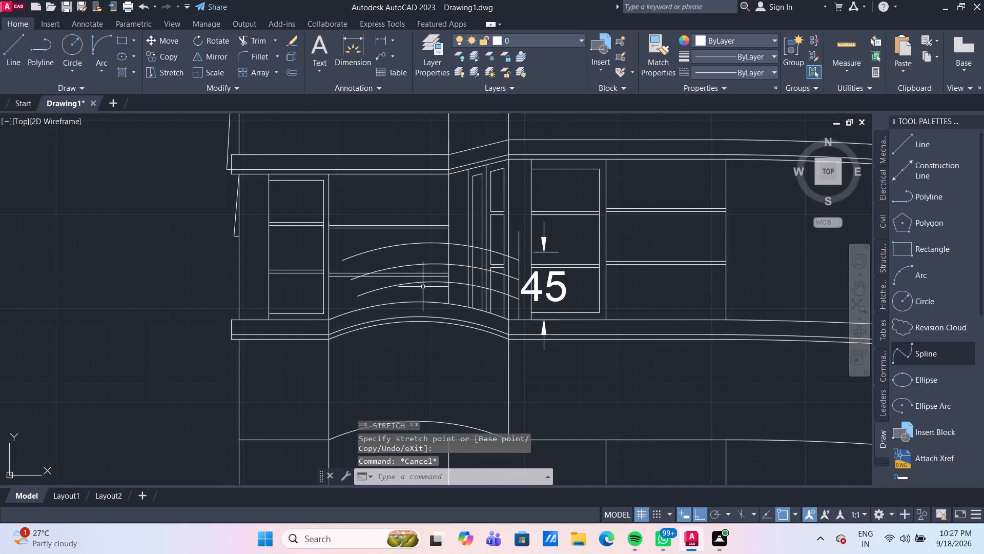
scroll(411, 288, "up", 2)
middle_click_drag(339, 269, 392, 280)
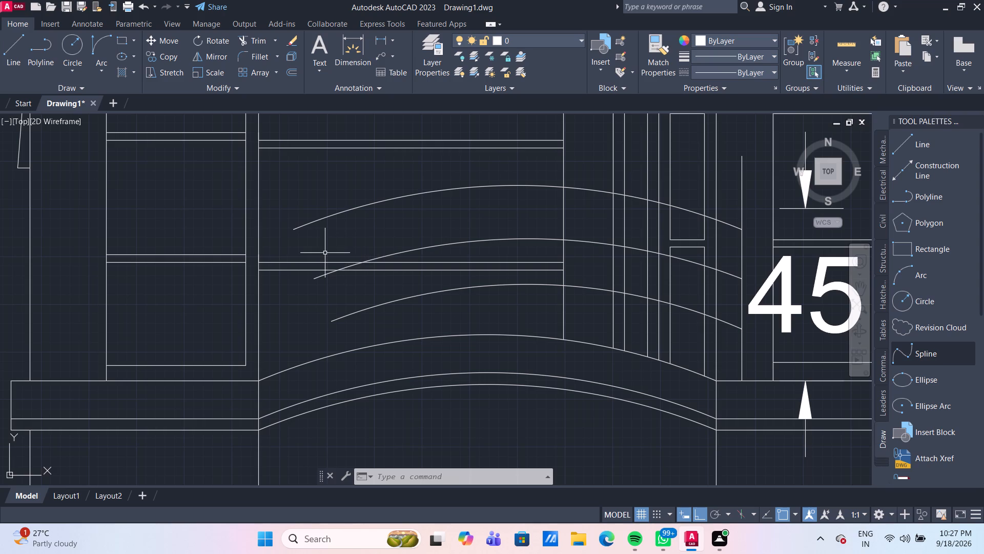
scroll(325, 253, "down", 2)
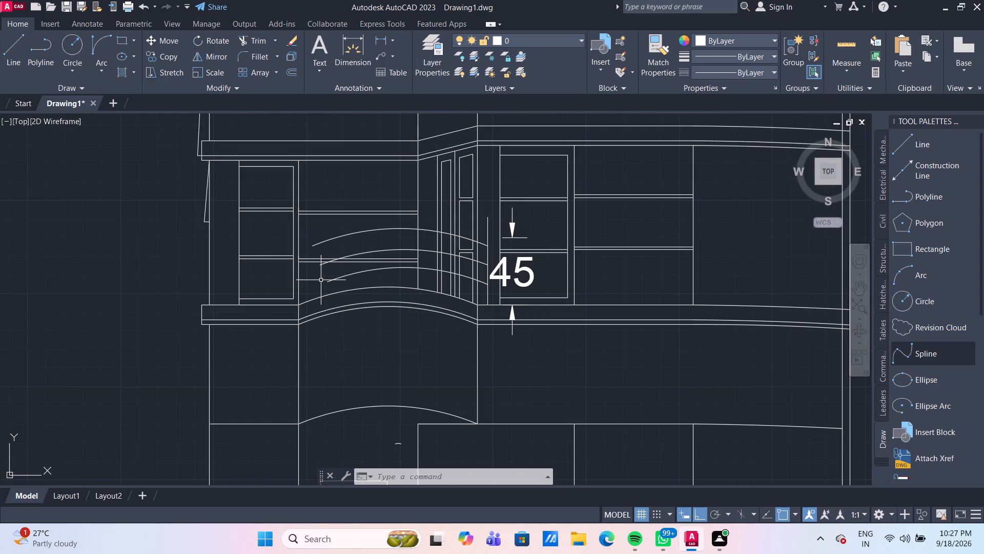
scroll(315, 280, "up", 1)
left_click(13, 44)
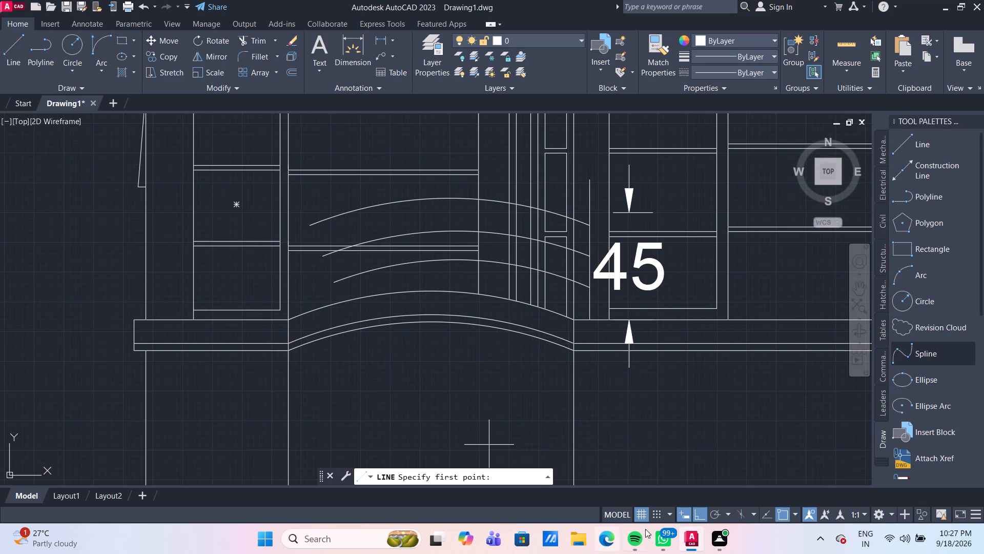
left_click(310, 226)
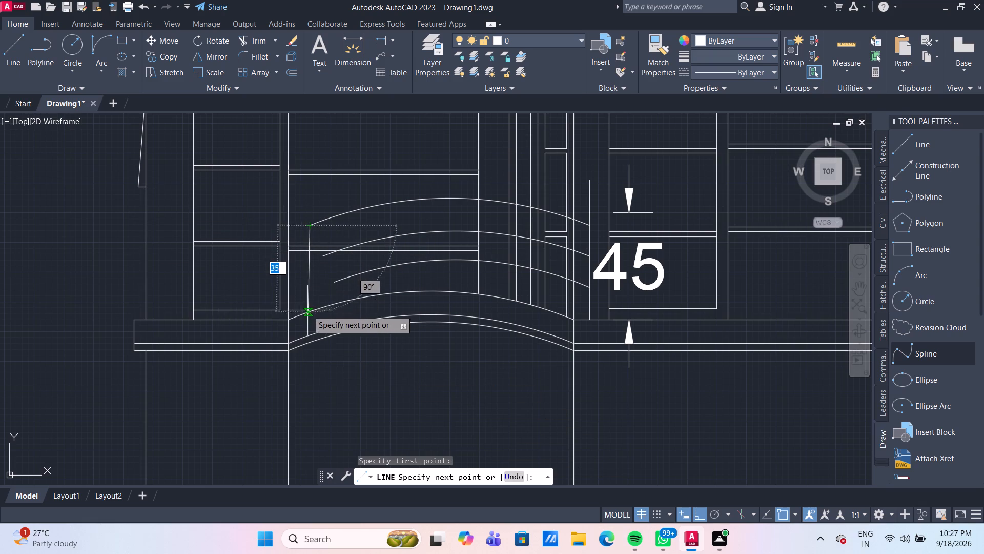
left_click(309, 313)
key("Escape")
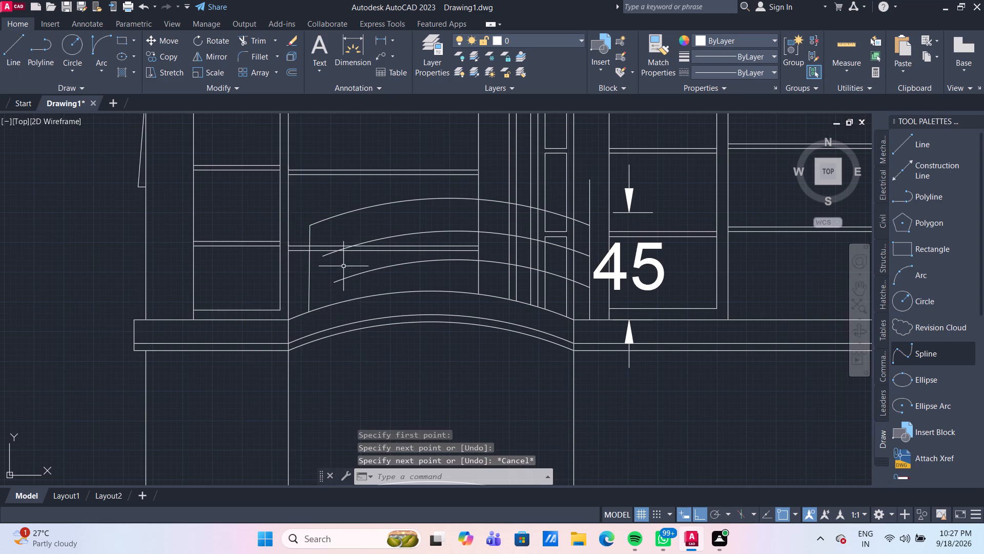
With Ortho off, stretch the second arc's free end onto the new near-vertical line.
left_click(339, 251)
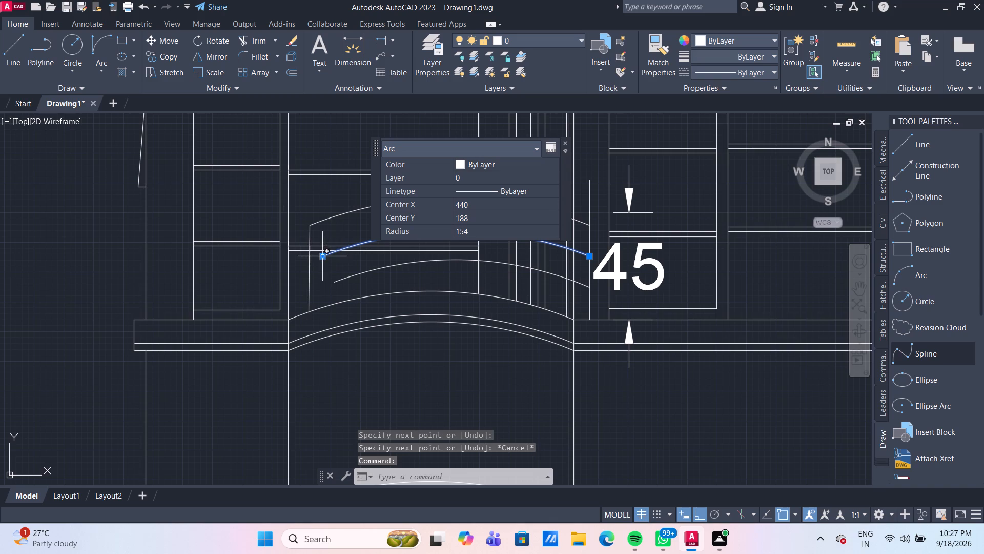
left_click(324, 260)
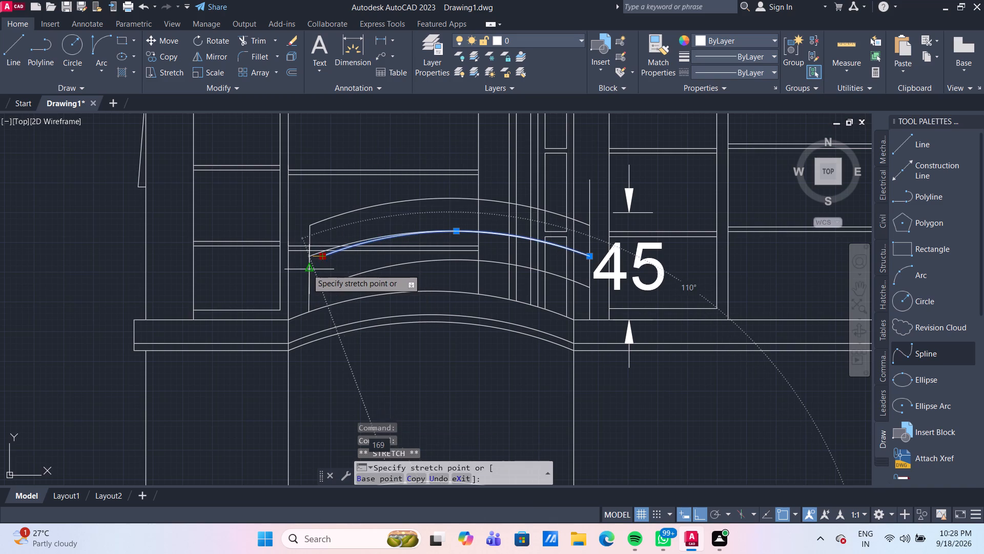
scroll(307, 269, "up", 1)
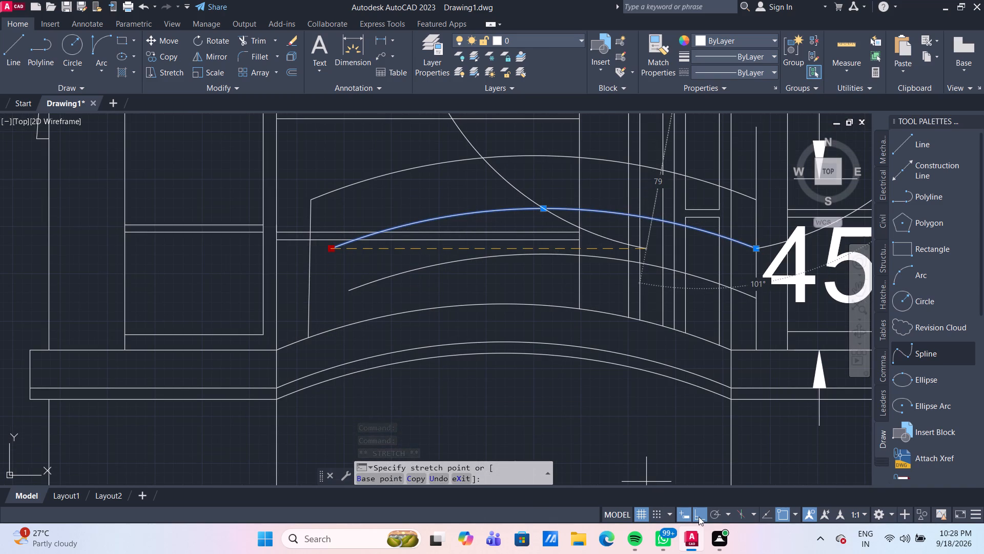
left_click_drag(699, 517, 694, 509)
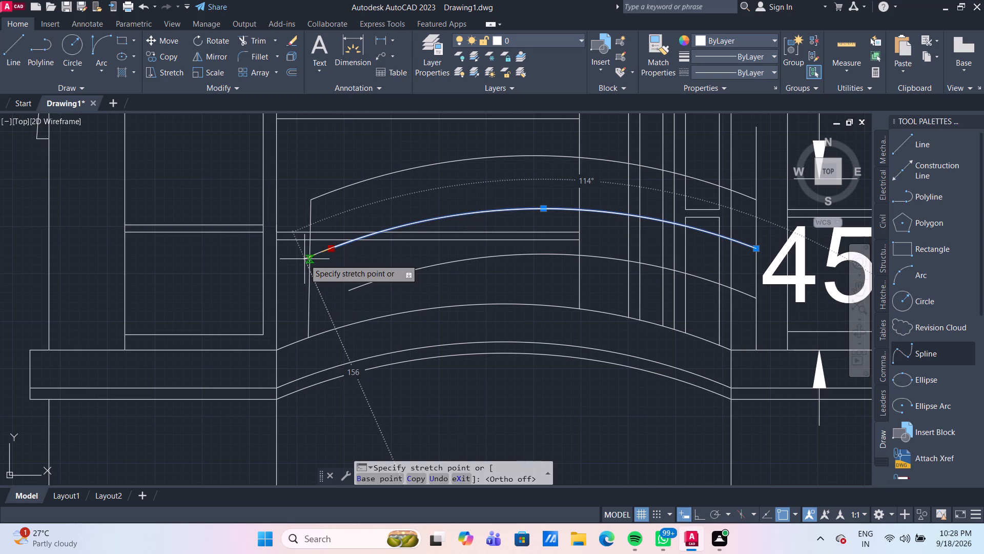
left_click(308, 259)
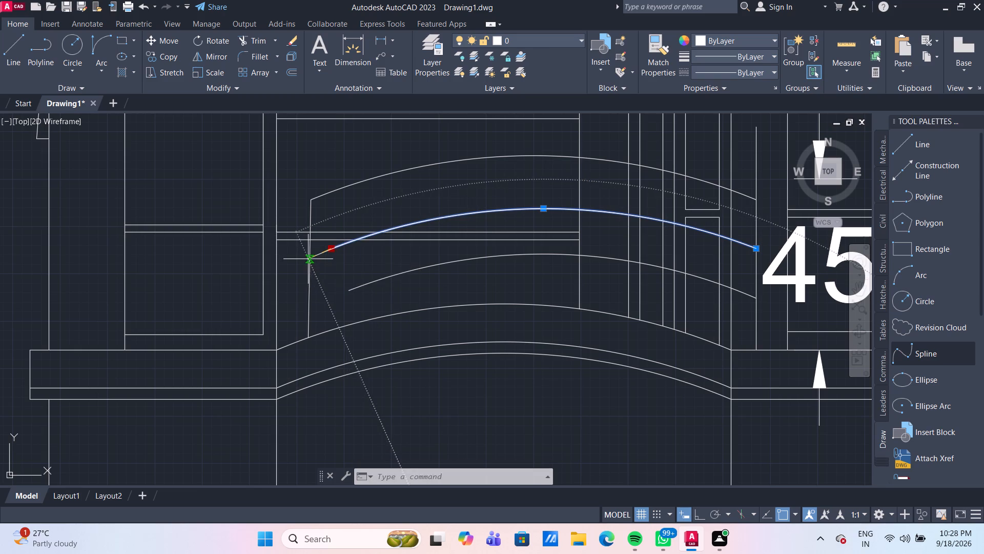
key("Escape")
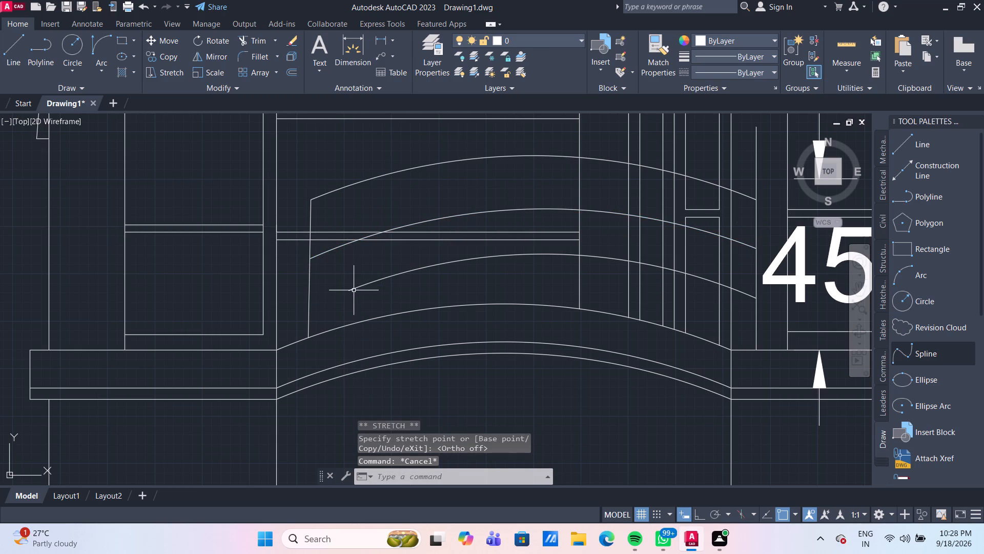
Stretch the third arc's free end onto the same near-vertical line.
left_click(355, 291)
left_click(349, 294)
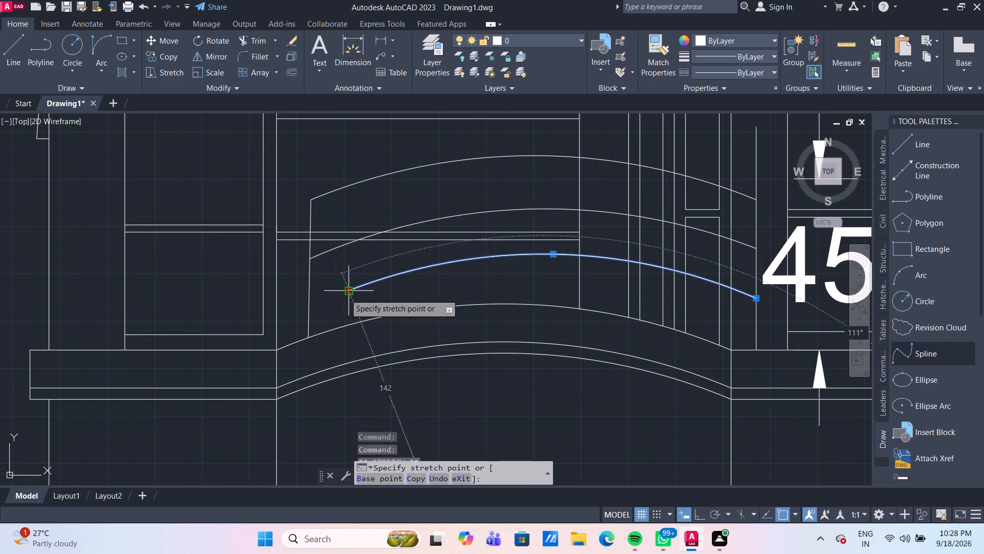
left_click(309, 299)
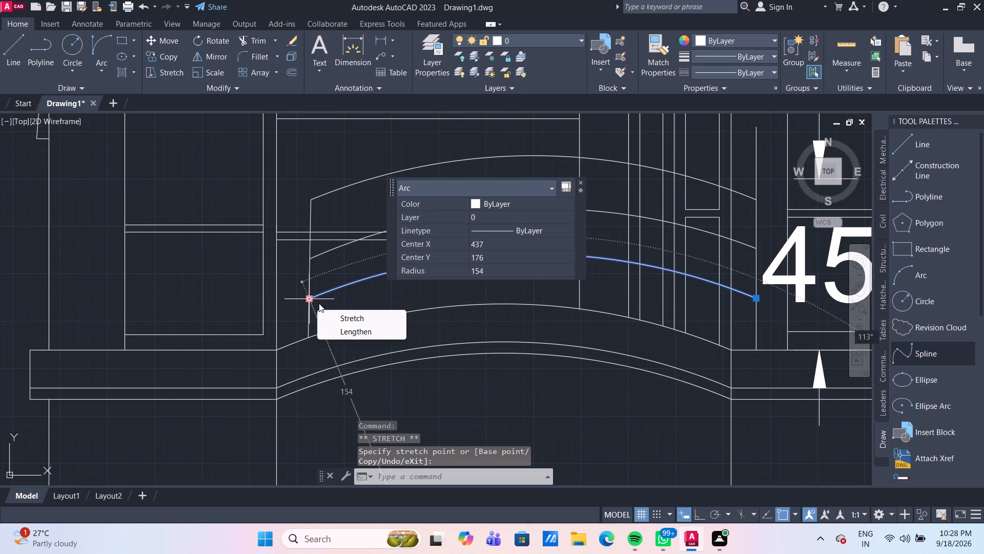
Stretch the second arc's end slightly higher along the near-vertical side line, away from the 45 dimension.
key("Escape")
scroll(401, 304, "down", 1)
key("Escape")
scroll(434, 316, "down", 2)
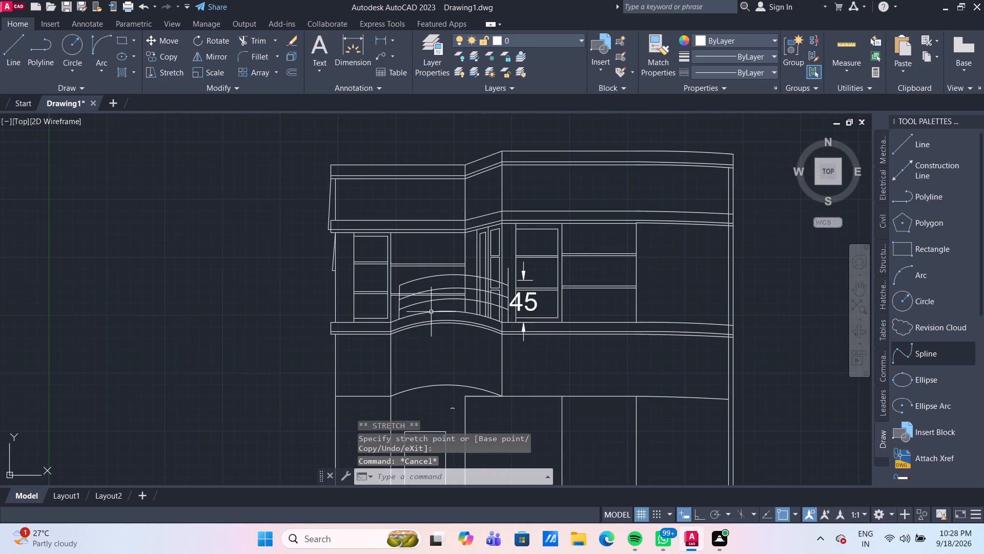
scroll(463, 295, "up", 2)
middle_click_drag(458, 293, 377, 260)
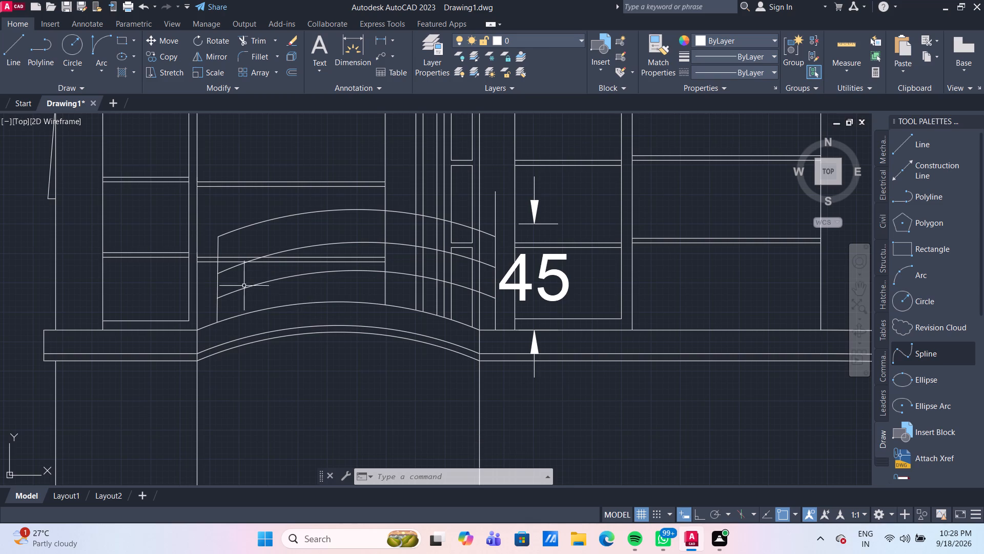
scroll(229, 272, "up", 3)
left_click(219, 265)
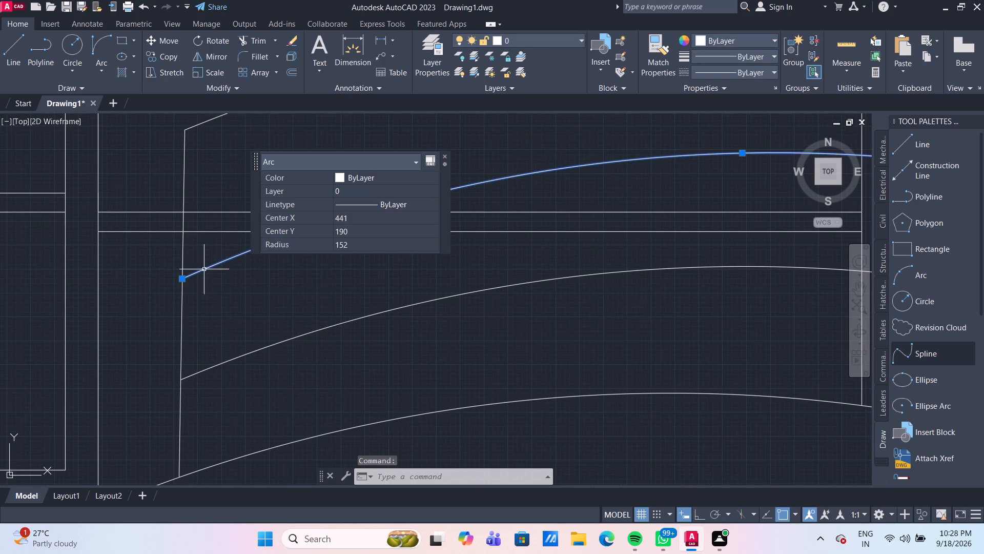
left_click(183, 279)
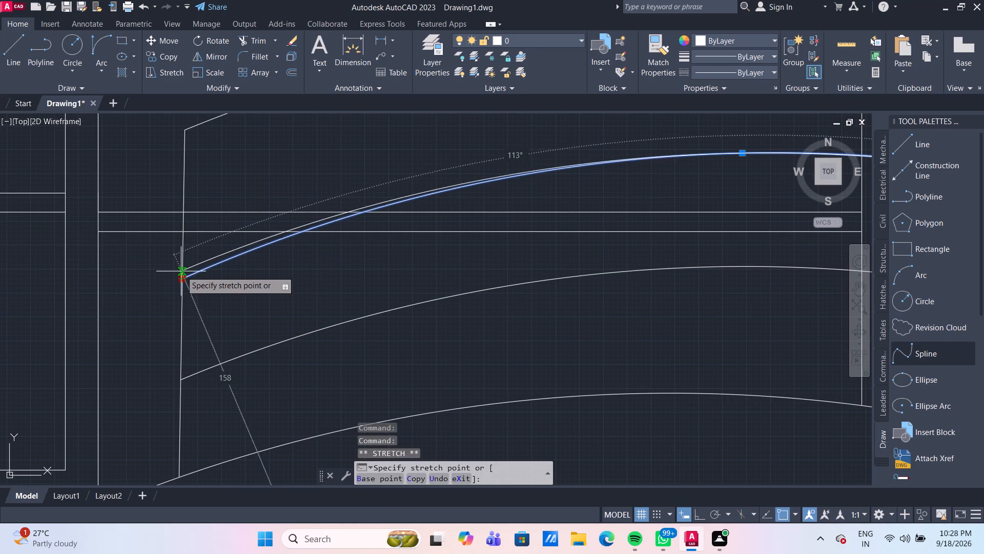
left_click(181, 264)
scroll(218, 289, "down", 2)
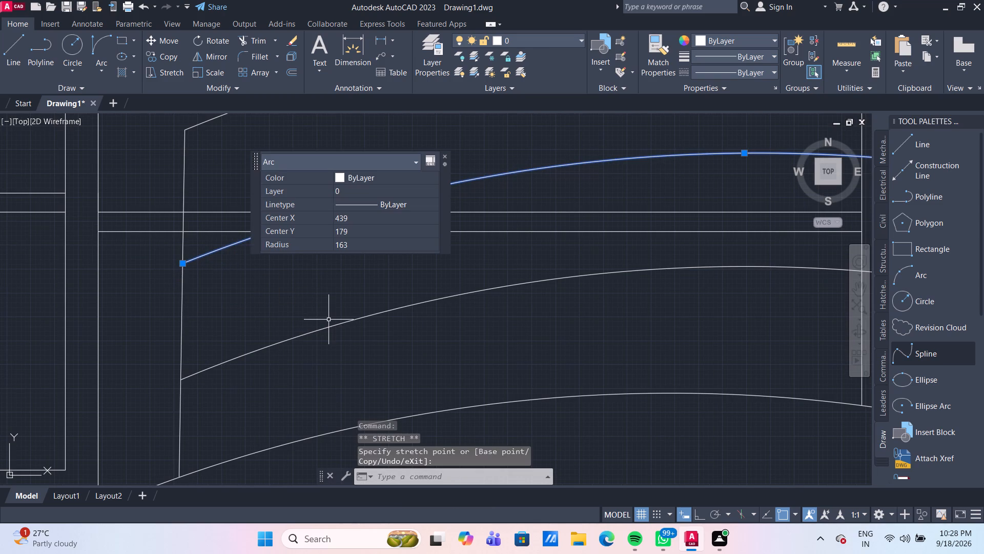
key("Escape")
Offset the near-vertical side line 3 units inward, toward the middle of the arcs.
scroll(329, 320, "down", 3)
middle_click_drag(359, 311, 305, 298)
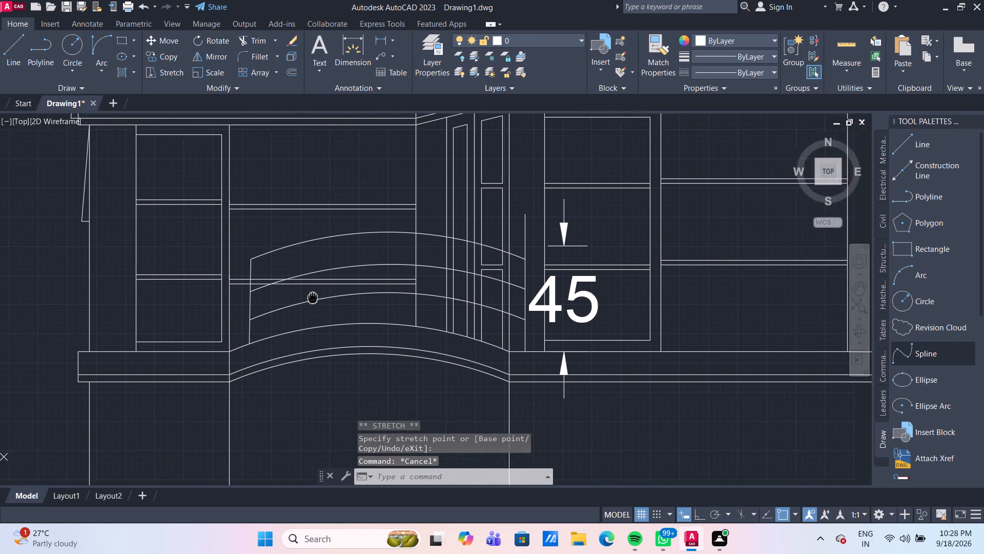
middle_click_drag(305, 298, 296, 296)
scroll(259, 284, "up", 1)
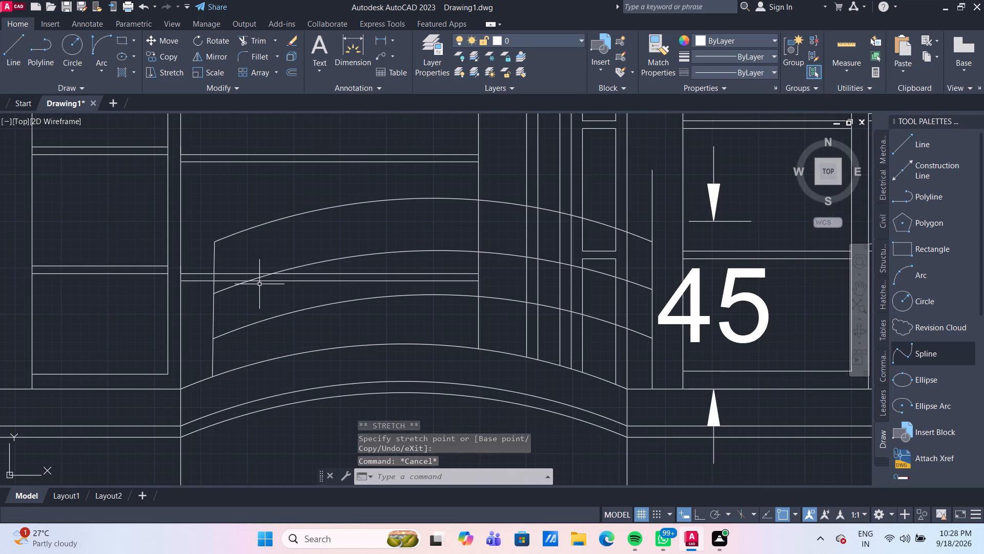
scroll(239, 281, "up", 1)
middle_click_drag(239, 267, 239, 246)
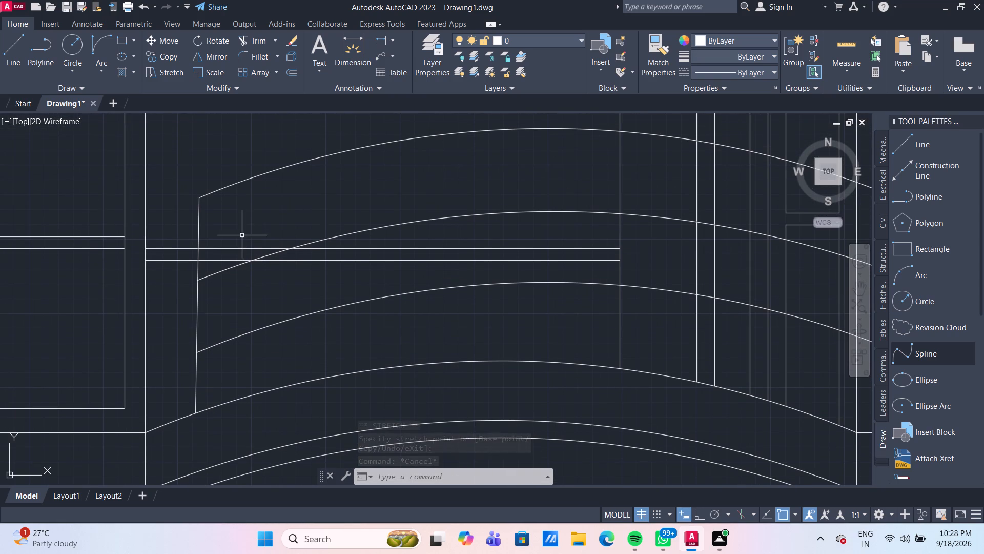
key("o")
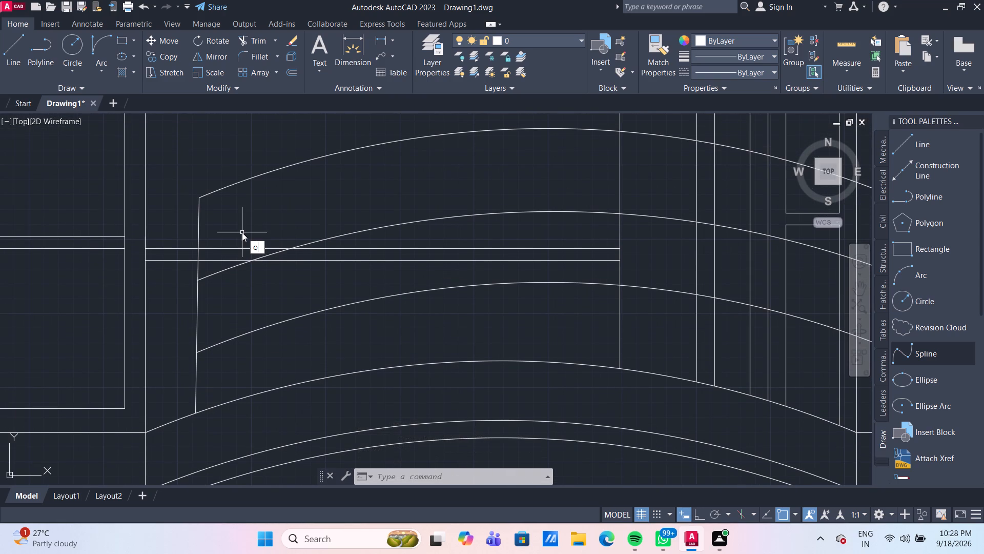
key("Return")
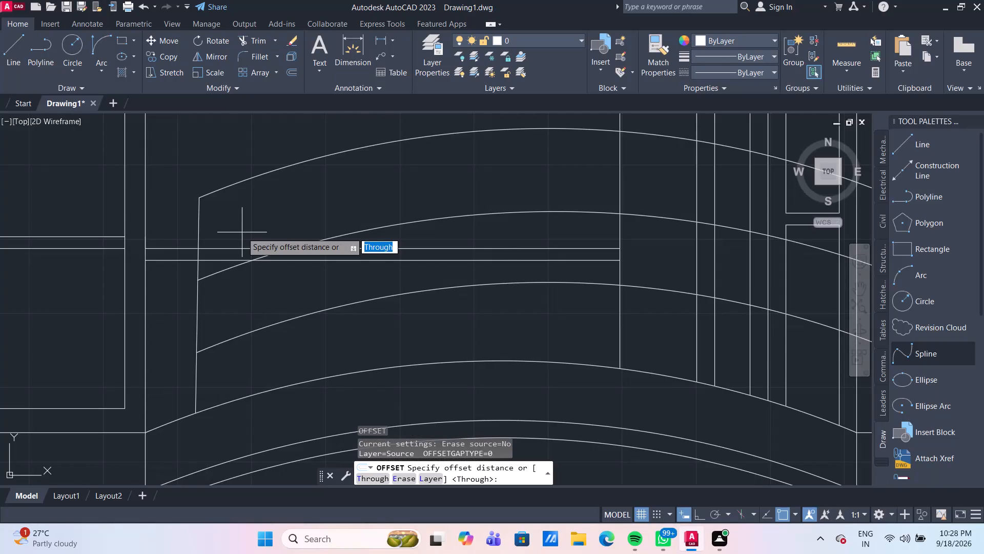
key("Return")
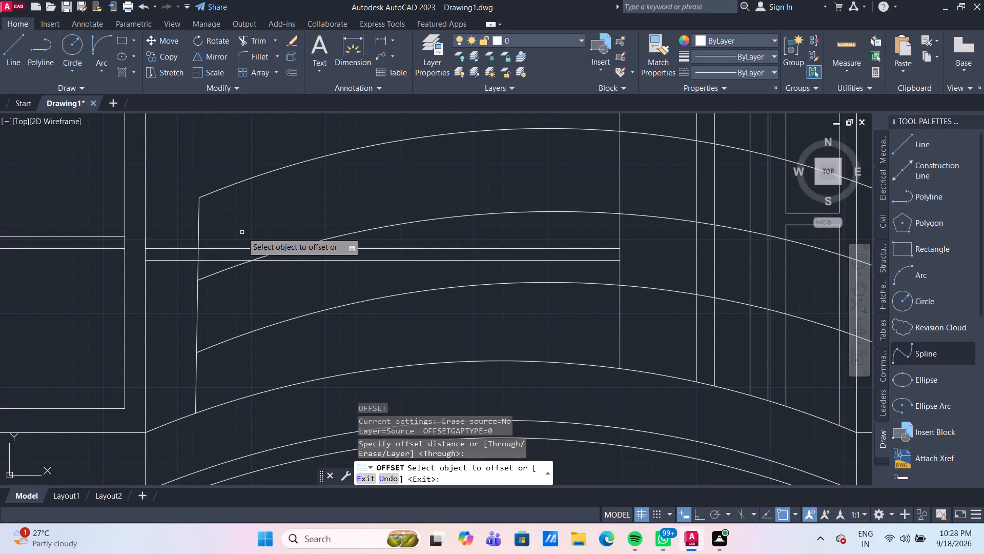
left_click(196, 313)
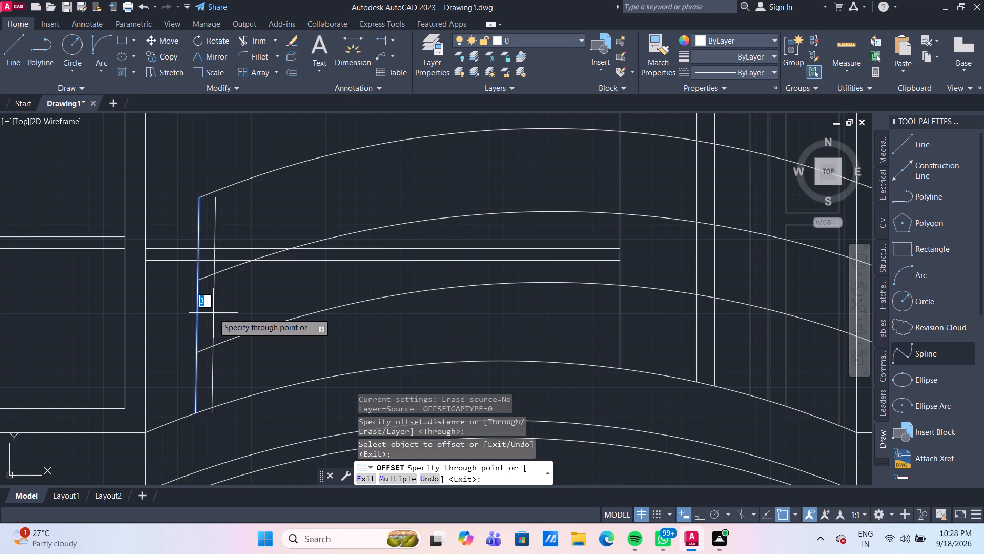
key("3")
key("Return")
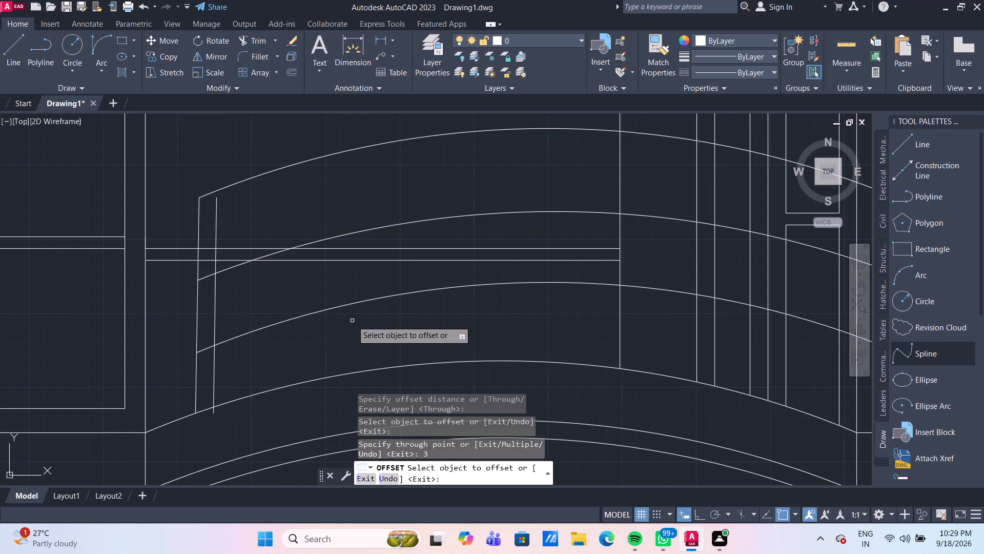
Offset the third, lowest arc and the second arc each 3 units downward.
scroll(352, 321, "down", 1)
middle_click_drag(405, 332, 291, 284)
scroll(291, 284, "down", 1)
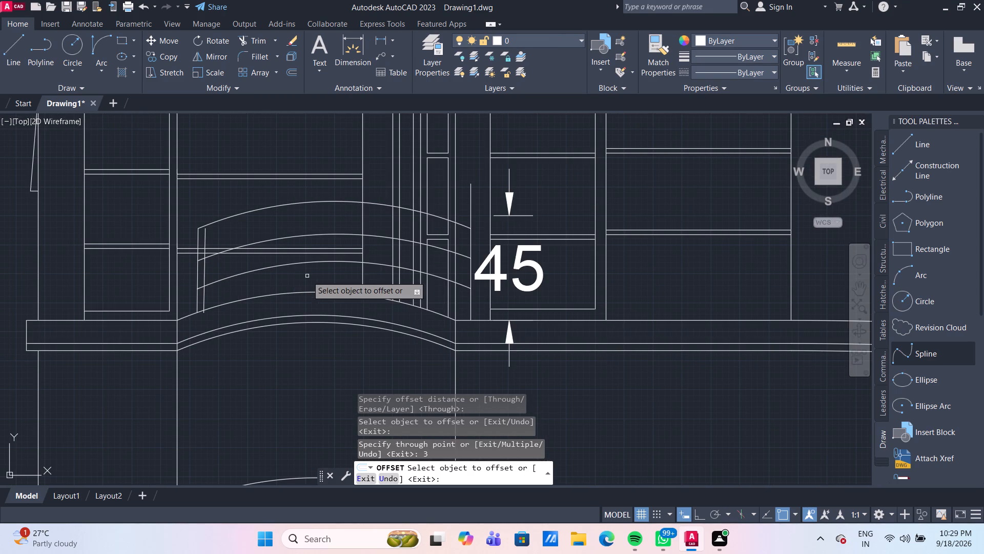
middle_click_drag(317, 276, 286, 267)
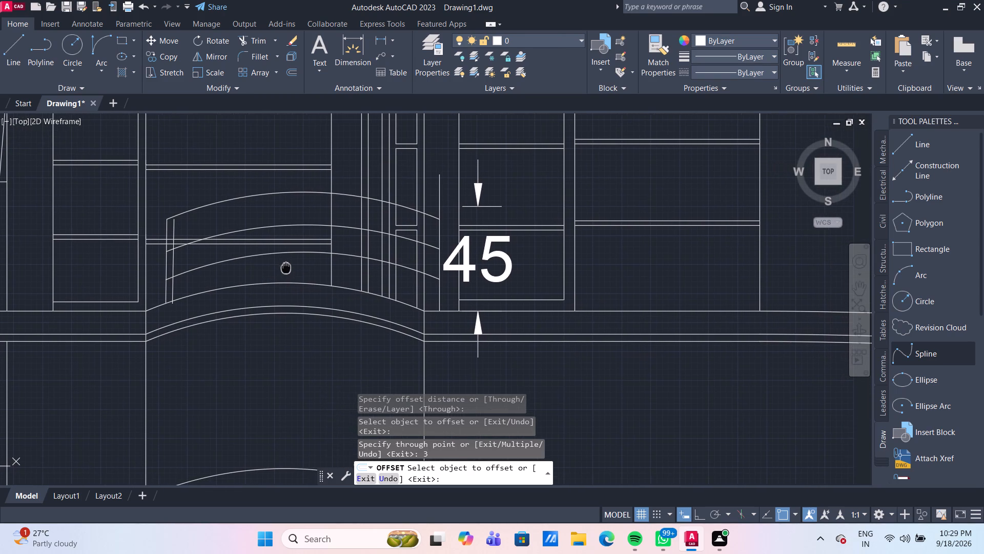
middle_click_drag(286, 267, 270, 269)
scroll(270, 269, "up", 1)
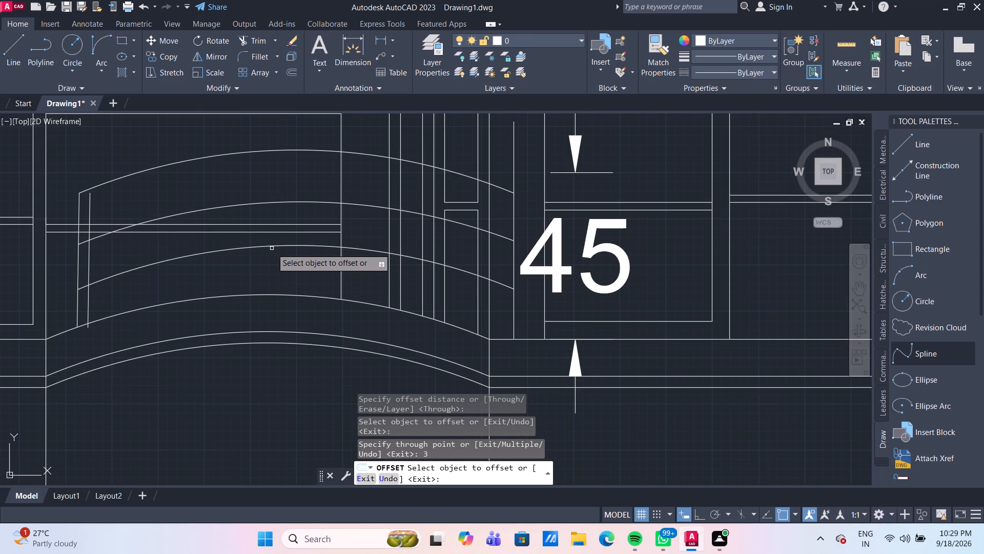
left_click(272, 246)
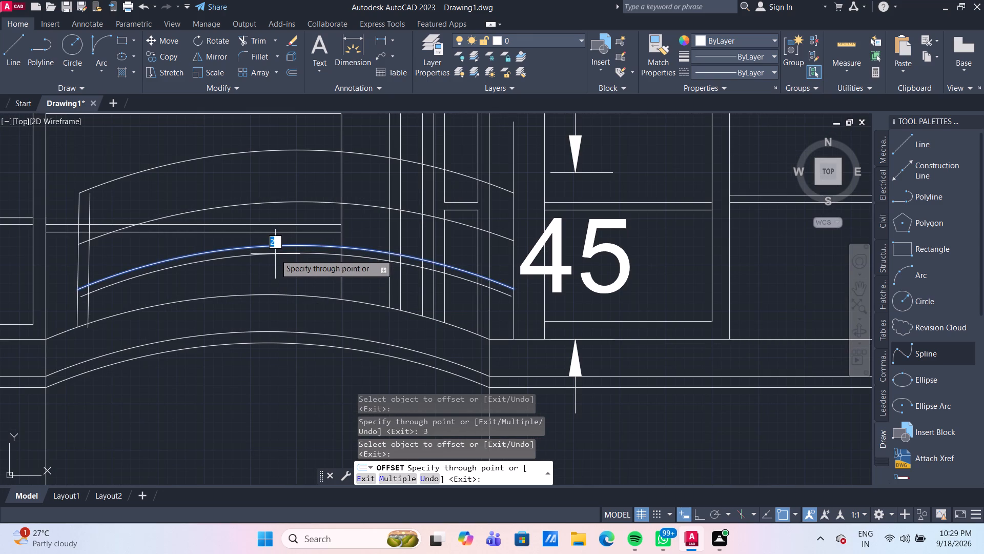
key("3")
key("Return")
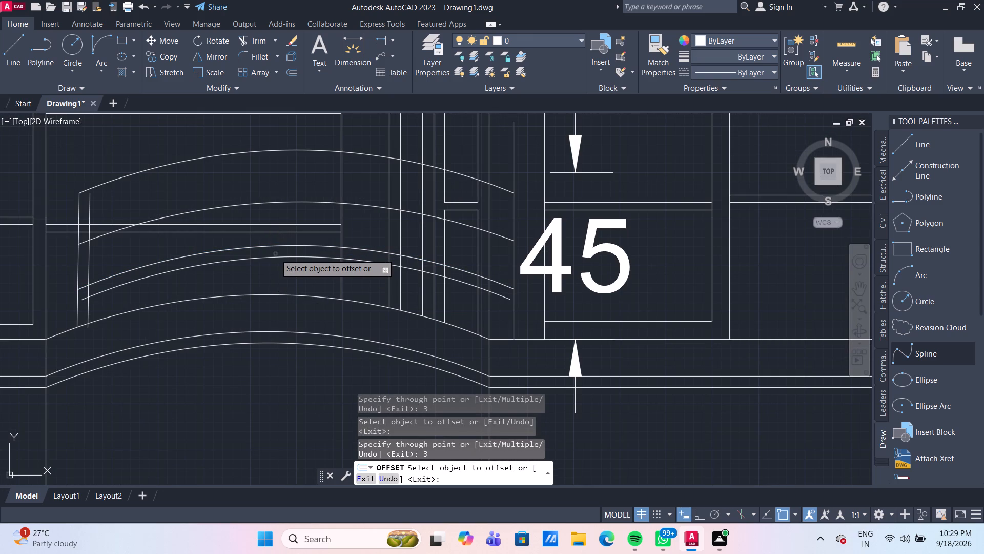
left_click(259, 203)
key("3")
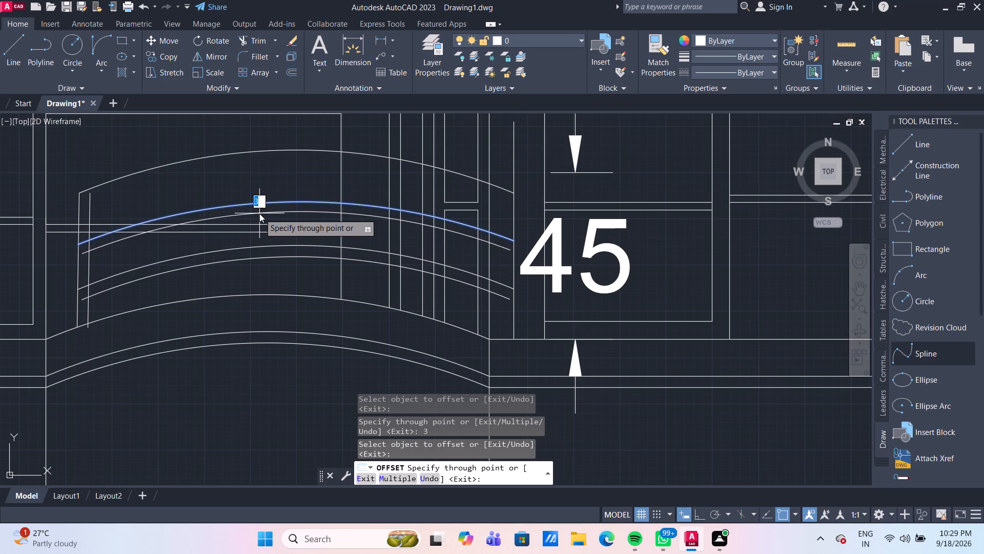
key("Return")
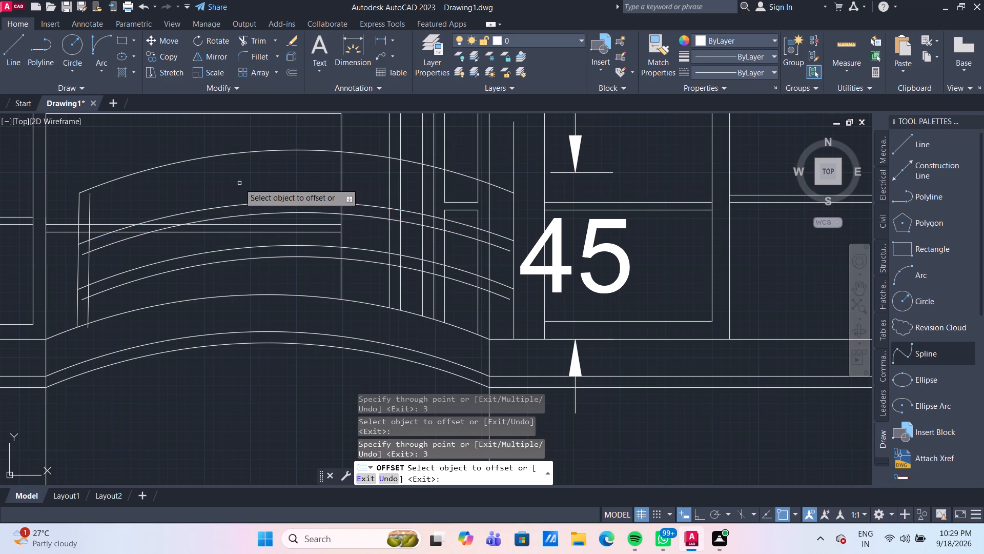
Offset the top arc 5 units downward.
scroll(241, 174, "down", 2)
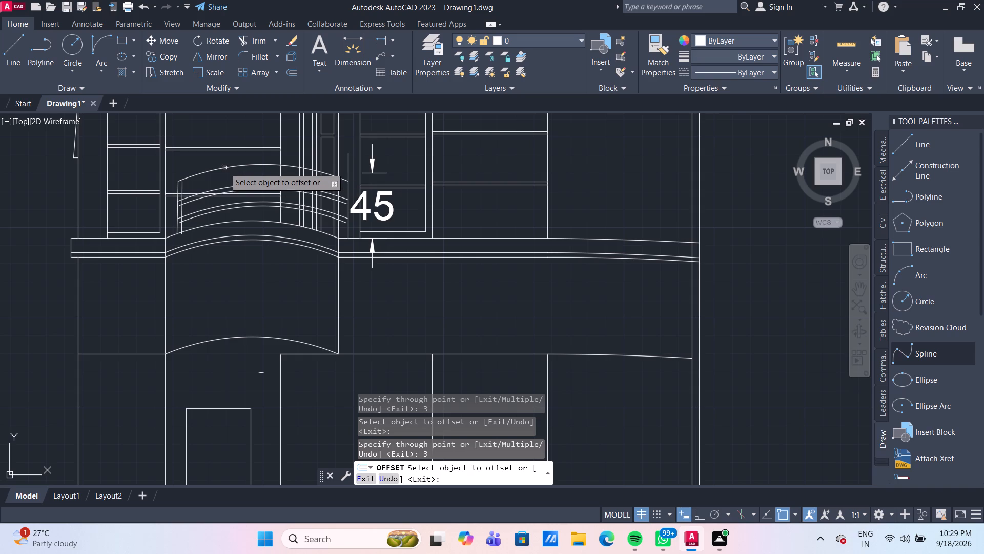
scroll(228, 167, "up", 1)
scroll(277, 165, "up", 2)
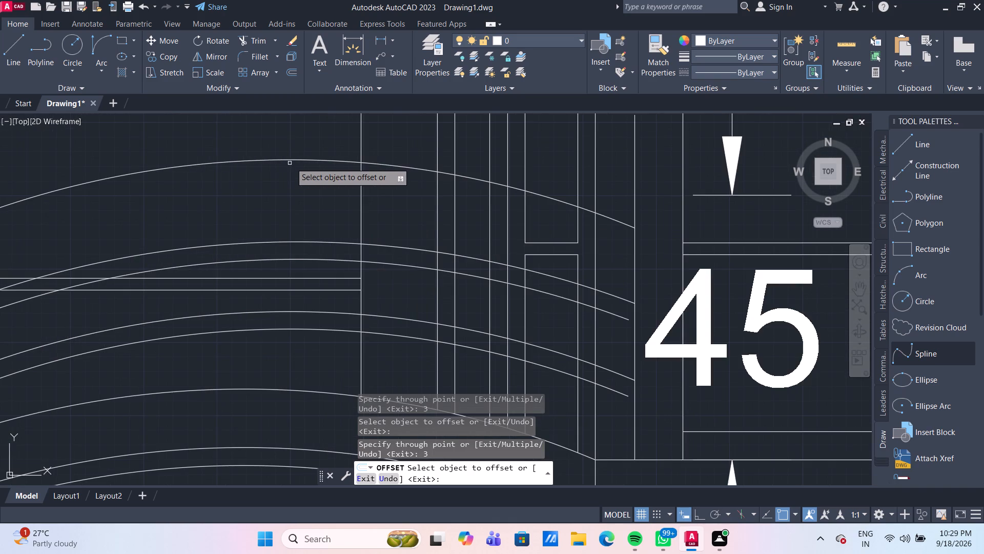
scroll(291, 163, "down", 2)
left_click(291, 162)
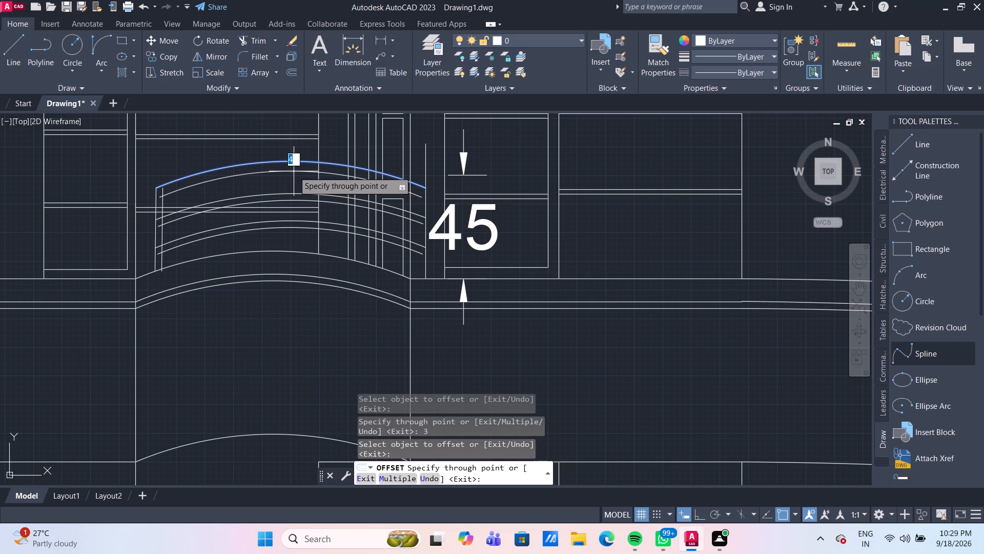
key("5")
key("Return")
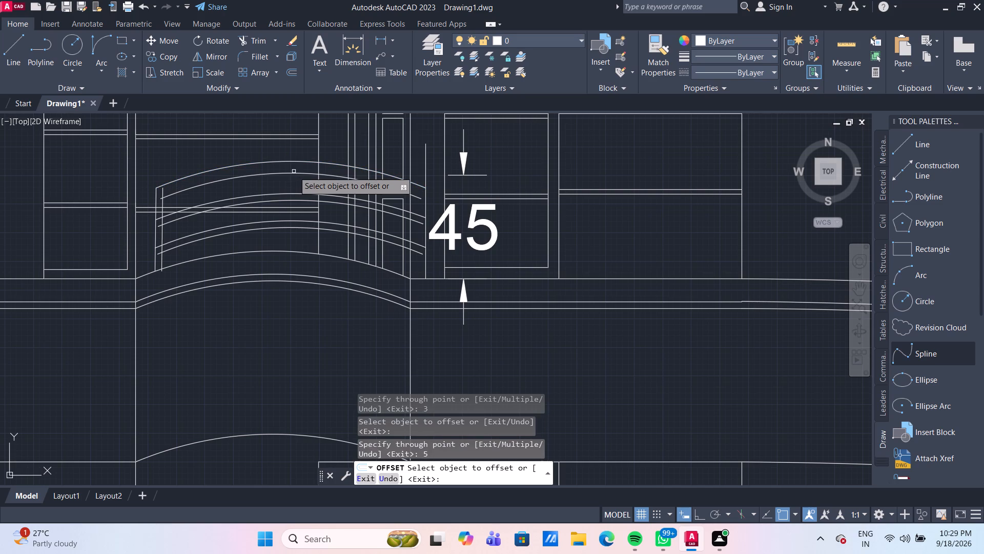
Offset the top arc 4 units downward and end the Offset command.
scroll(325, 289, "down", 1)
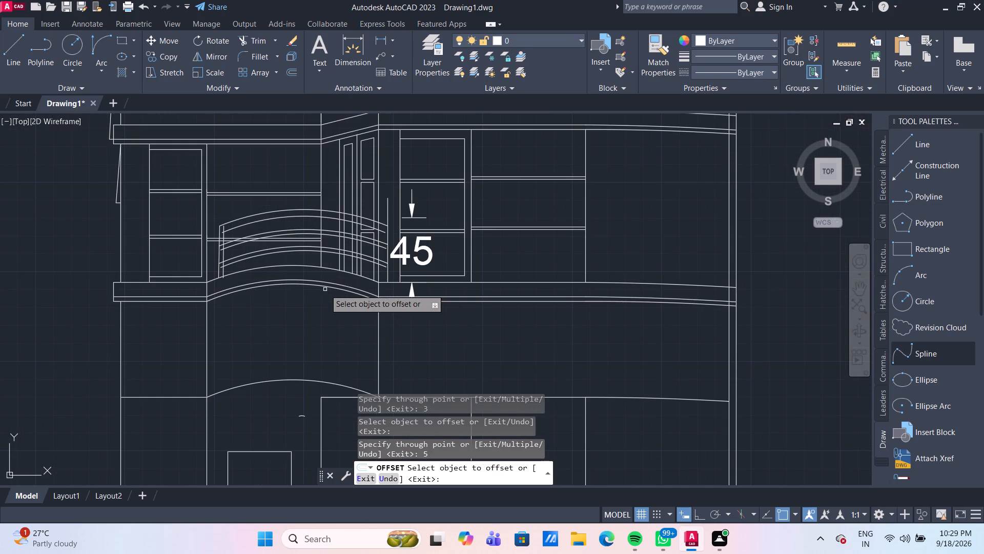
scroll(295, 232, "up", 2)
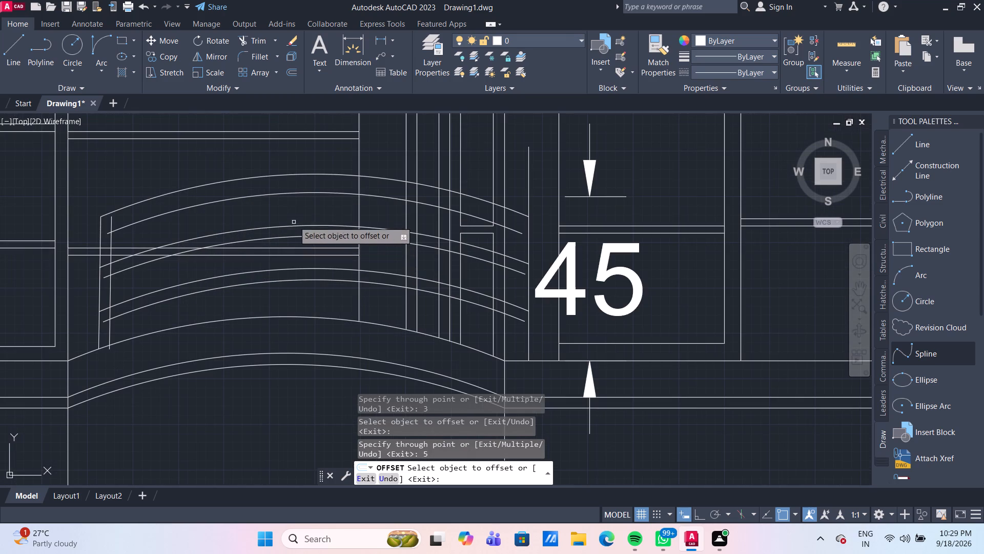
left_click(299, 174)
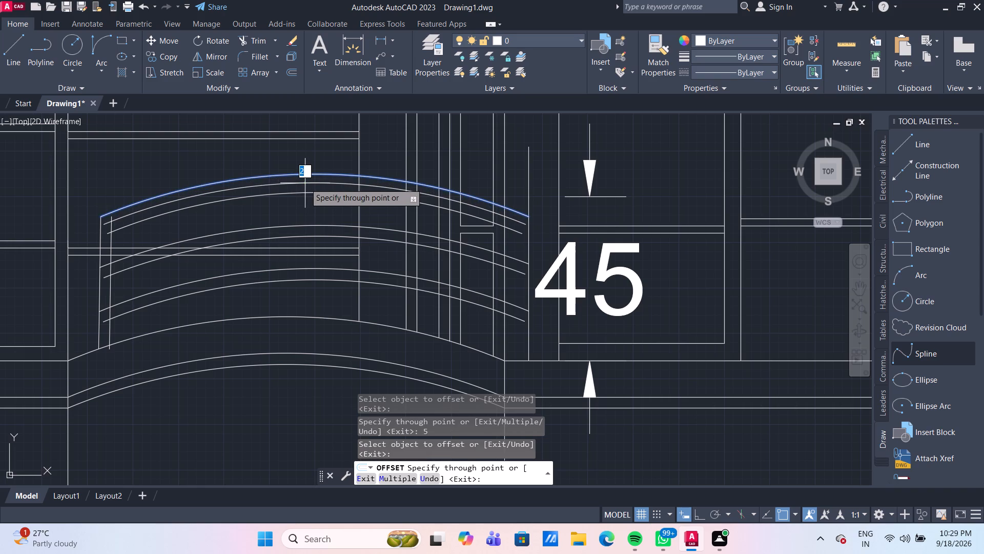
key("4")
key("Return")
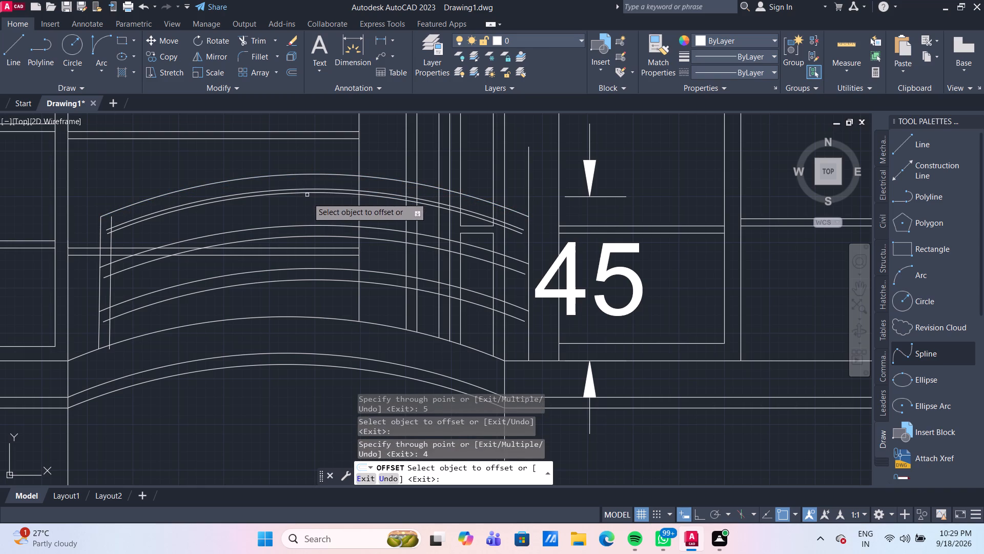
key("Escape")
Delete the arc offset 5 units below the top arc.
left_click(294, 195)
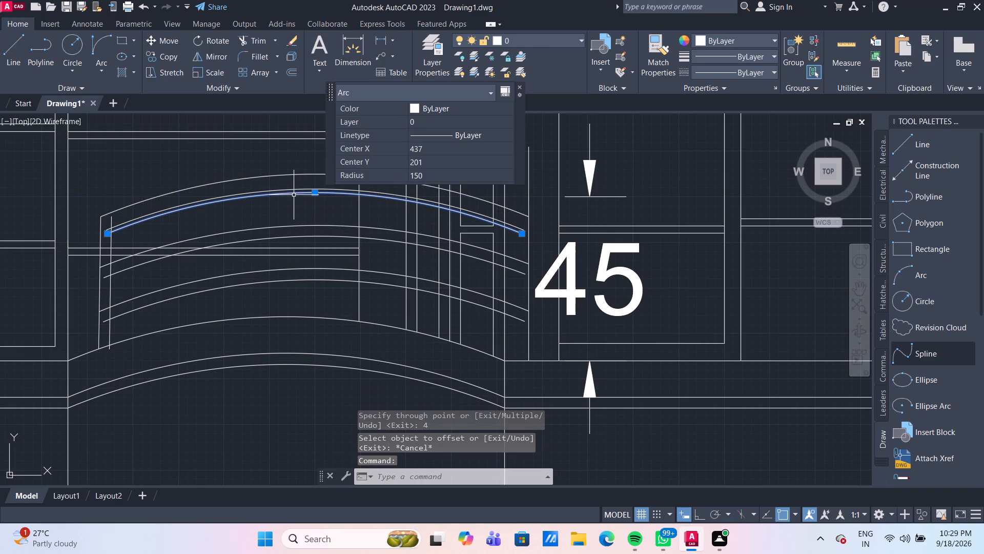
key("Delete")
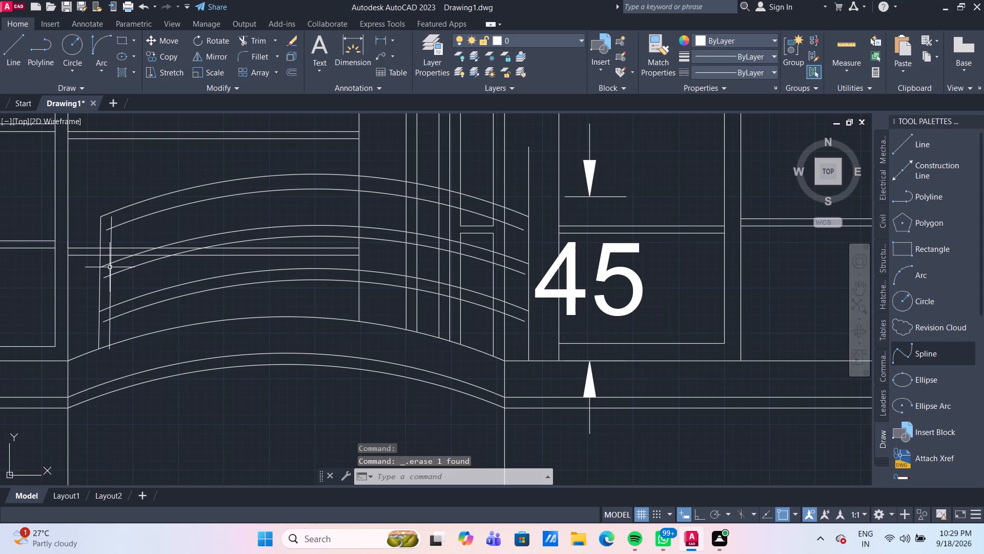
Shorten the two horizontal lines crossing the railing to about 9 units, ending them at its outer left side line.
left_click(88, 264)
left_click(80, 243)
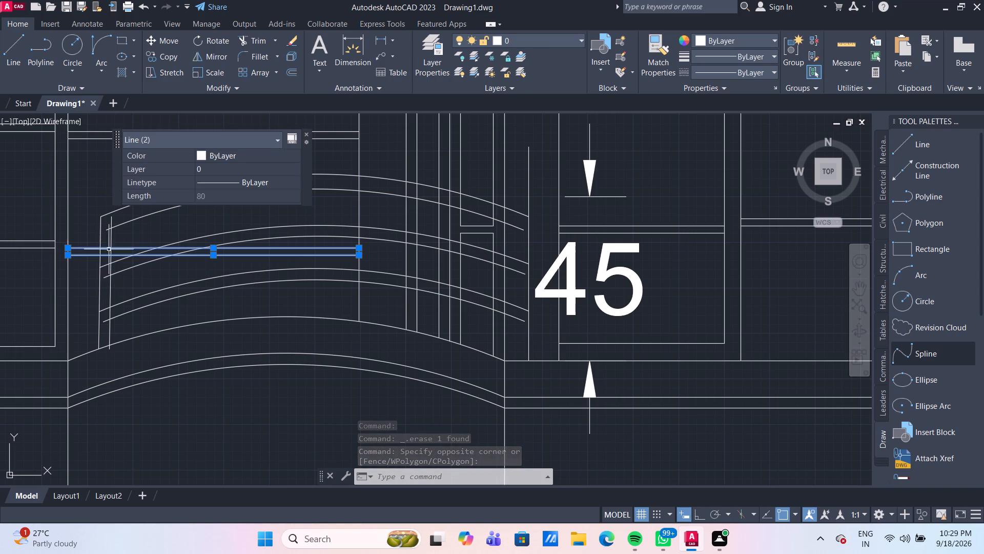
scroll(199, 266, "down", 4)
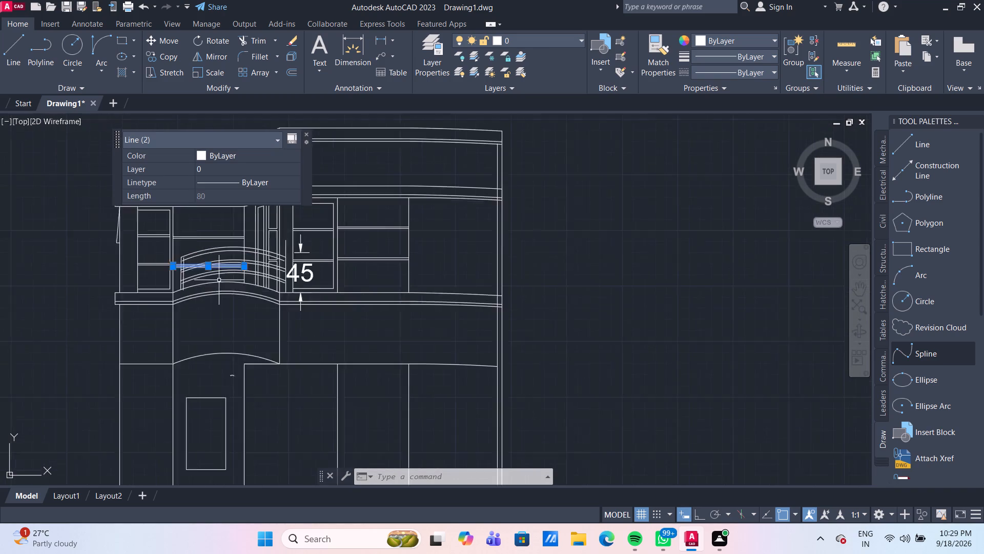
scroll(239, 290, "up", 2)
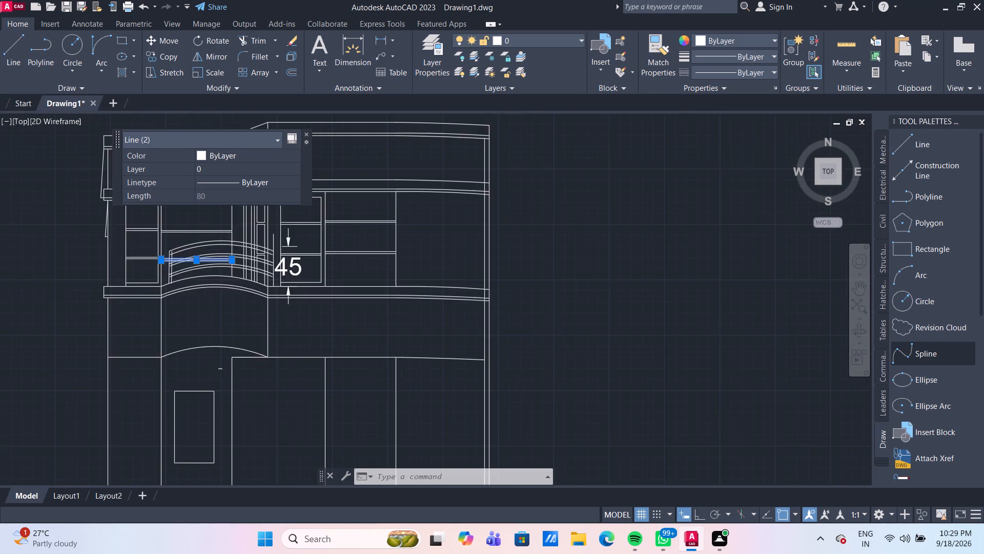
middle_click_drag(233, 304, 258, 320)
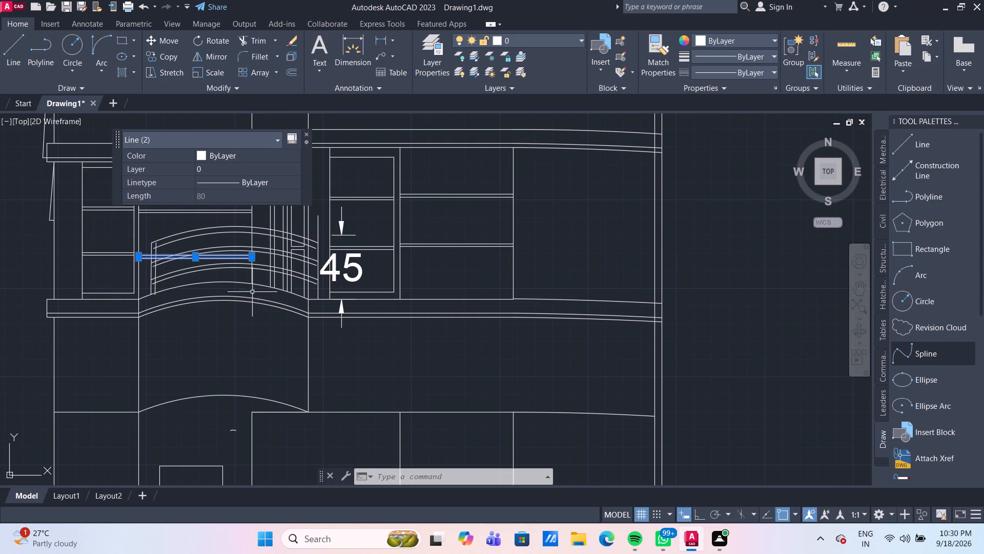
scroll(252, 290, "up", 2)
middle_click_drag(252, 290, 397, 370)
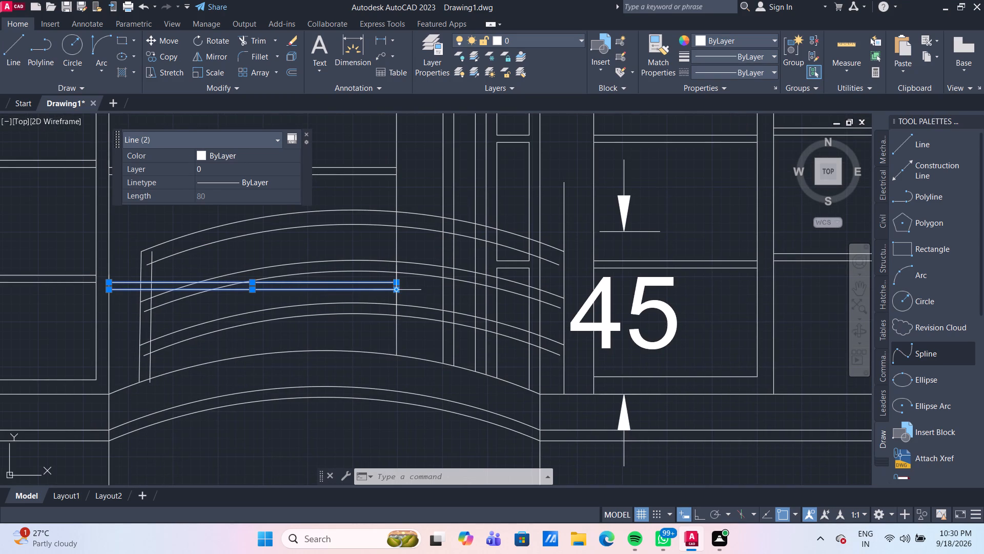
left_click(399, 293)
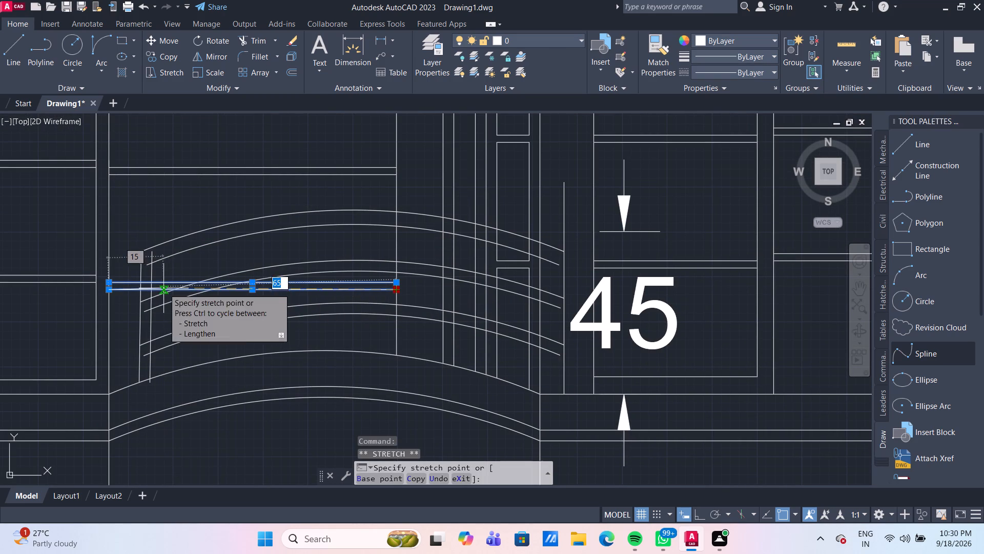
left_click(137, 288)
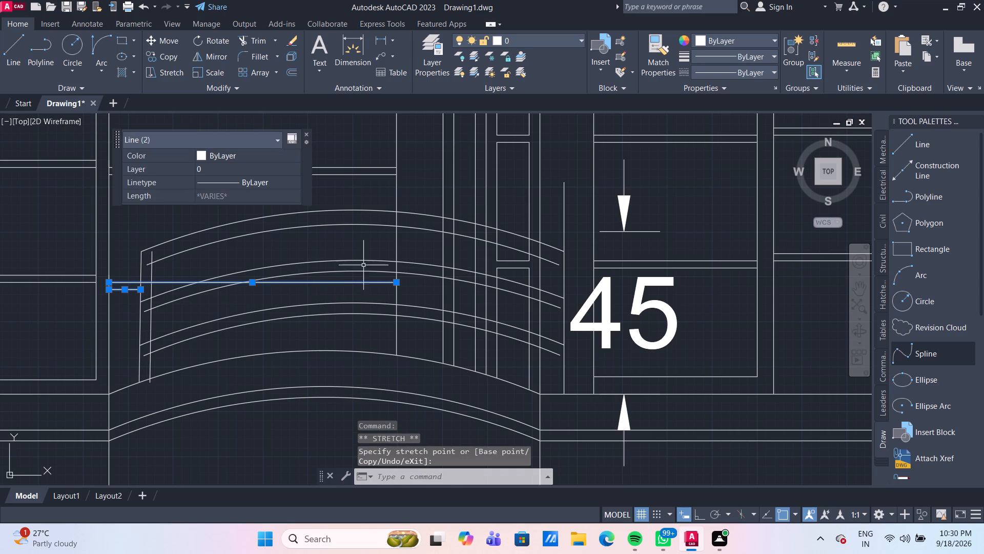
left_click(396, 284)
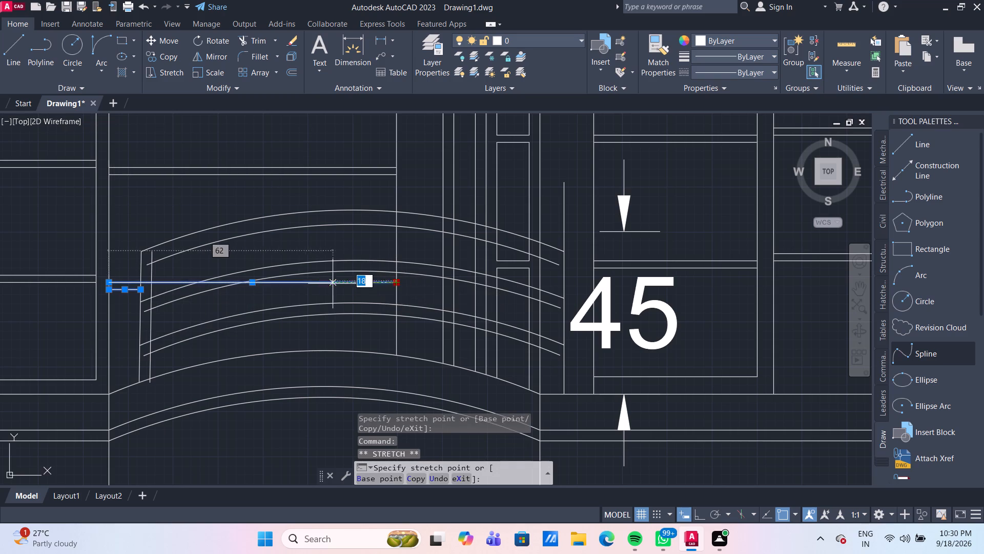
left_click(138, 283)
key("Escape")
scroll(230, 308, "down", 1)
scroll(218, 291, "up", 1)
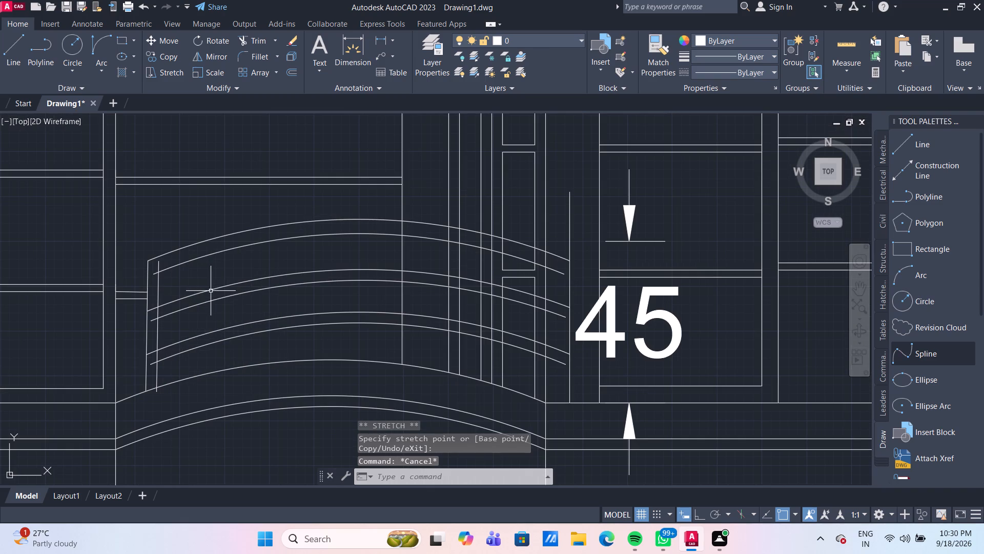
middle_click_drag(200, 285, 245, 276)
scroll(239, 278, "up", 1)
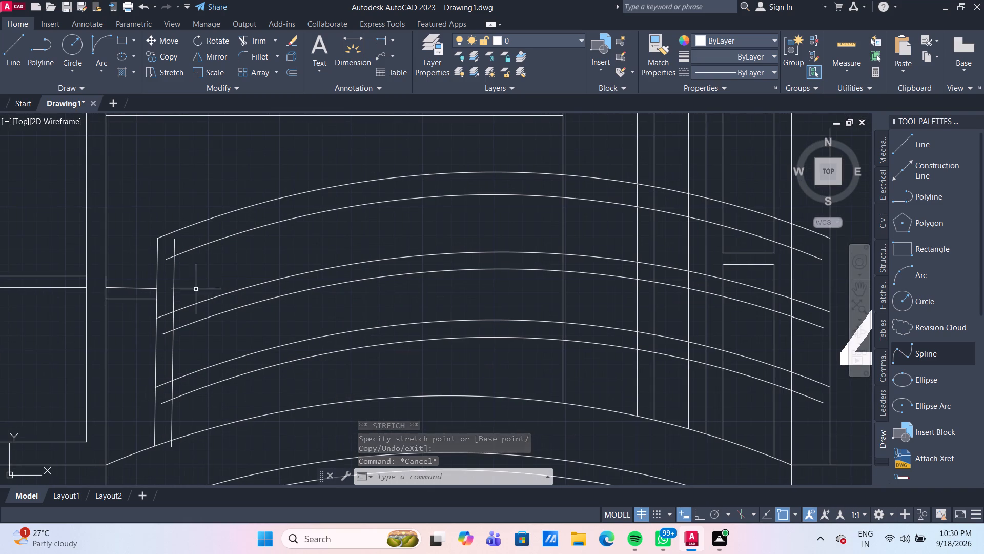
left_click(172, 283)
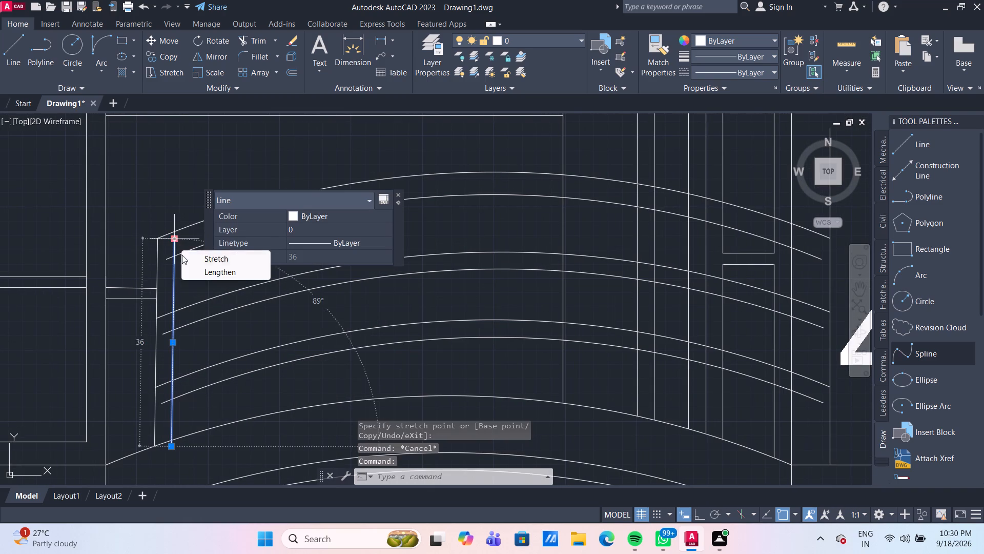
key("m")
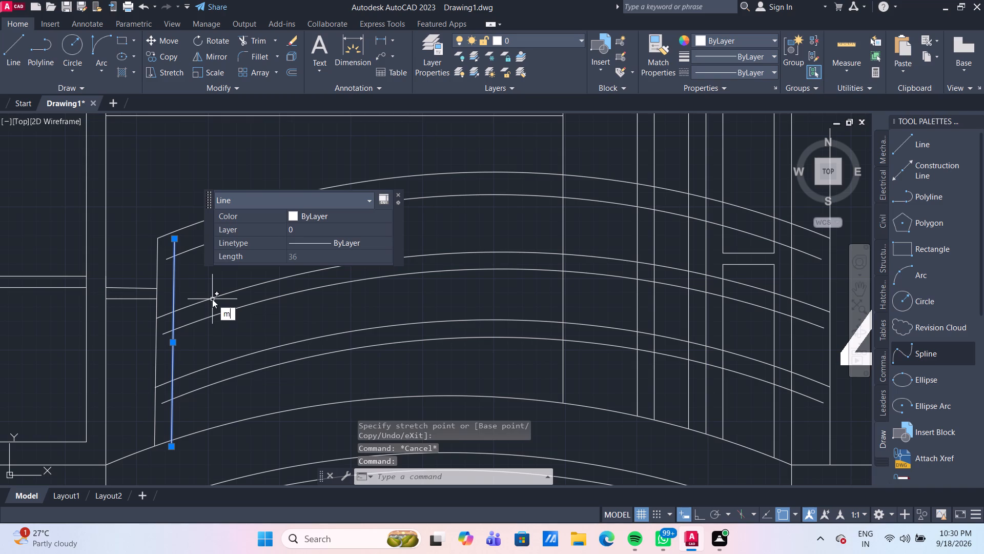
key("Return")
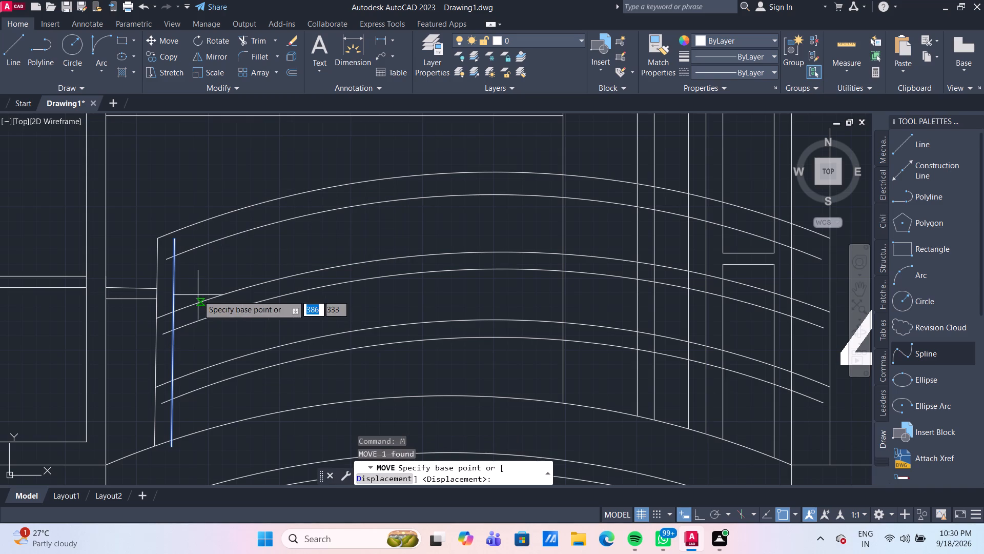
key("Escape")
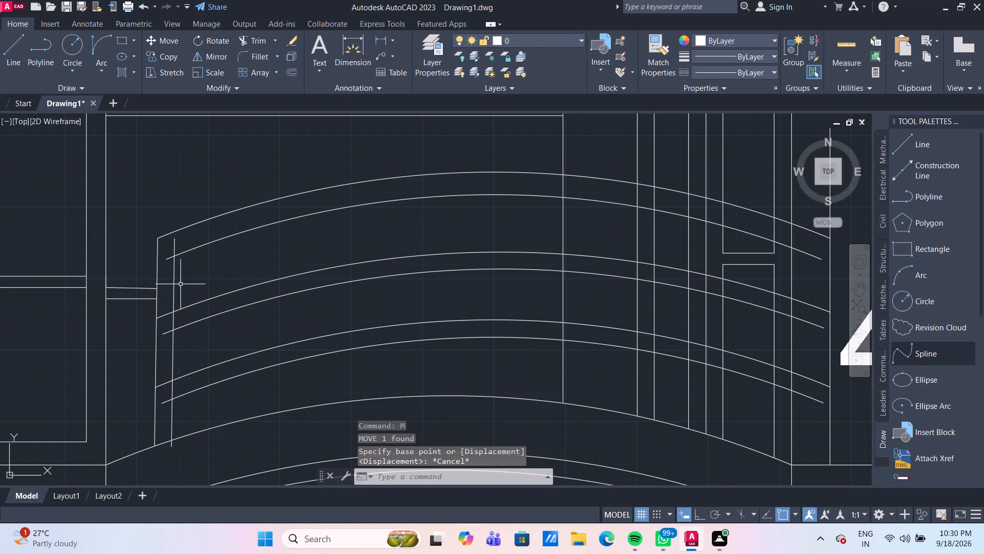
Extend the railing's inner left side line up to the top arc.
type("ex")
key("Return")
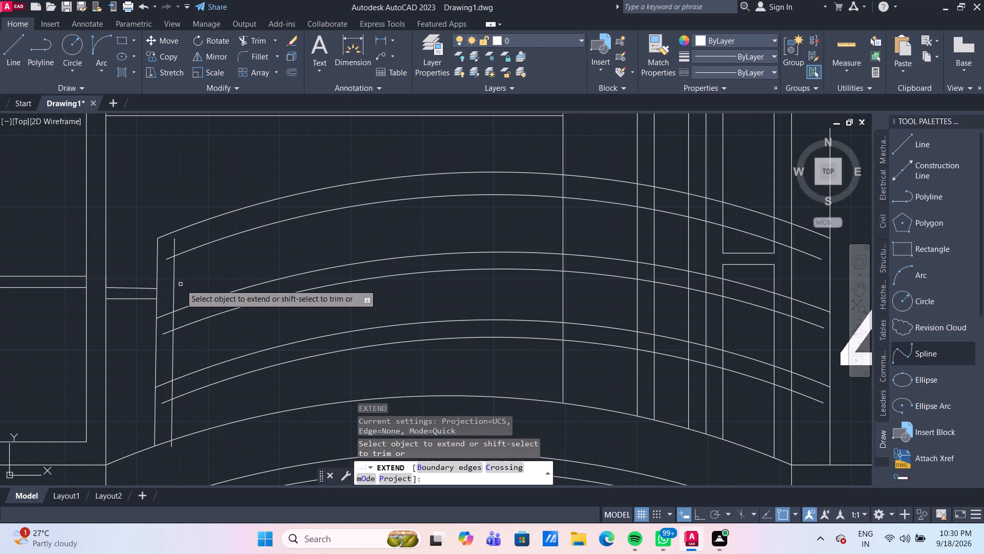
left_click(174, 249)
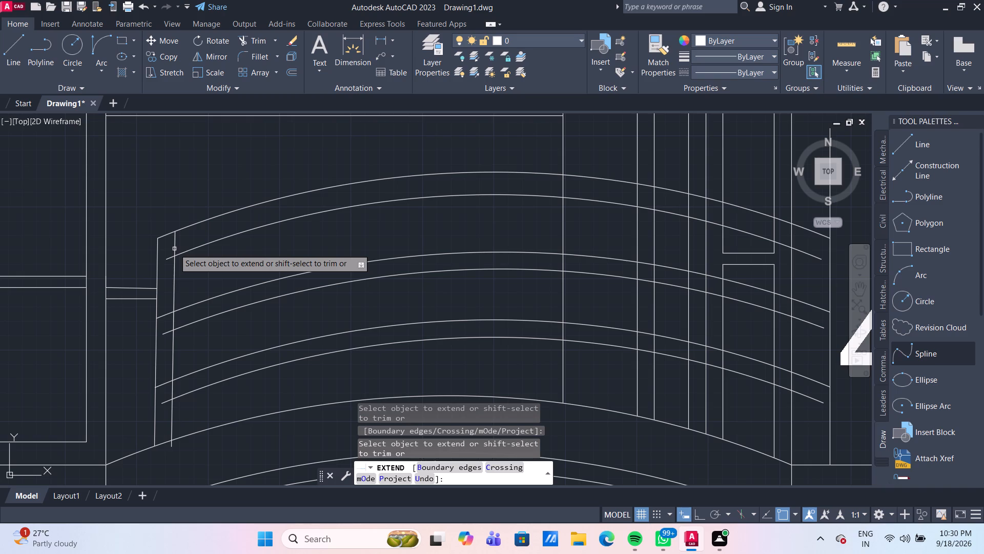
key("Escape")
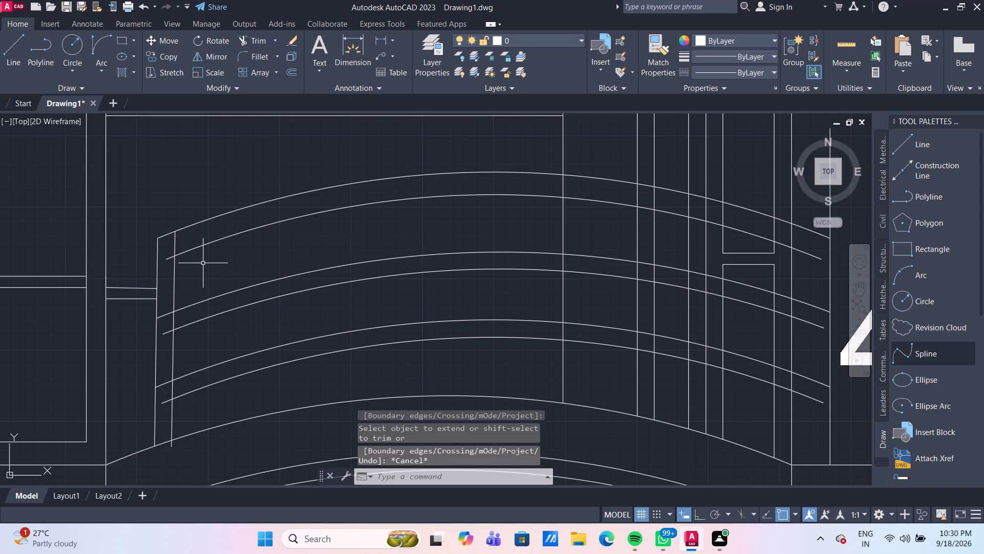
Trim the ends of the arcs below the top arc that project left past the railing's inner left side line.
type("tr")
key("Return")
left_click(166, 258)
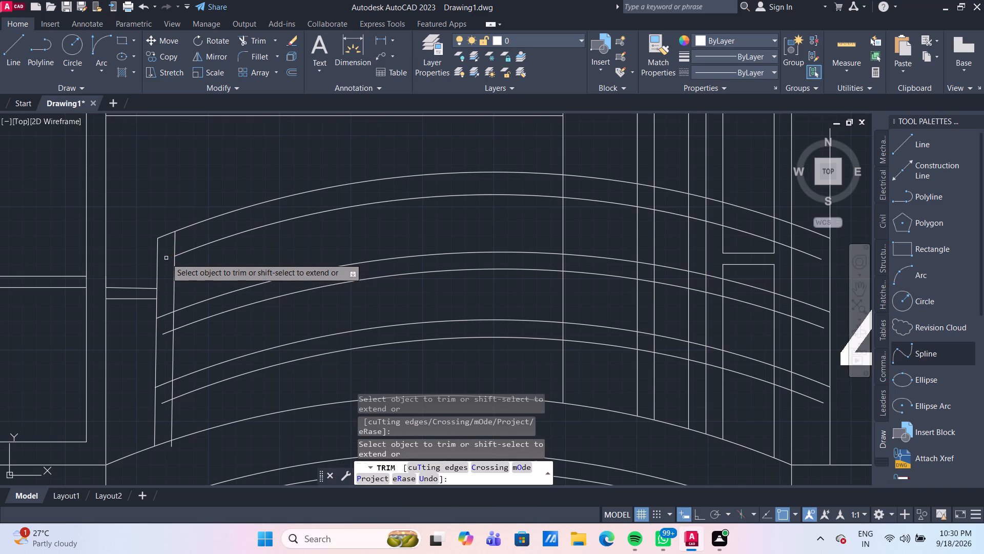
left_click(163, 292)
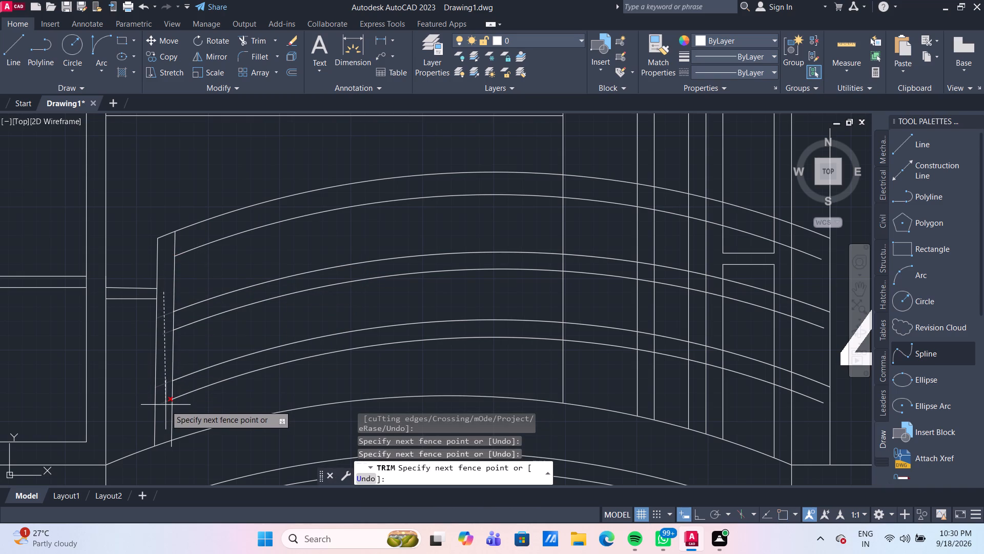
left_click(166, 411)
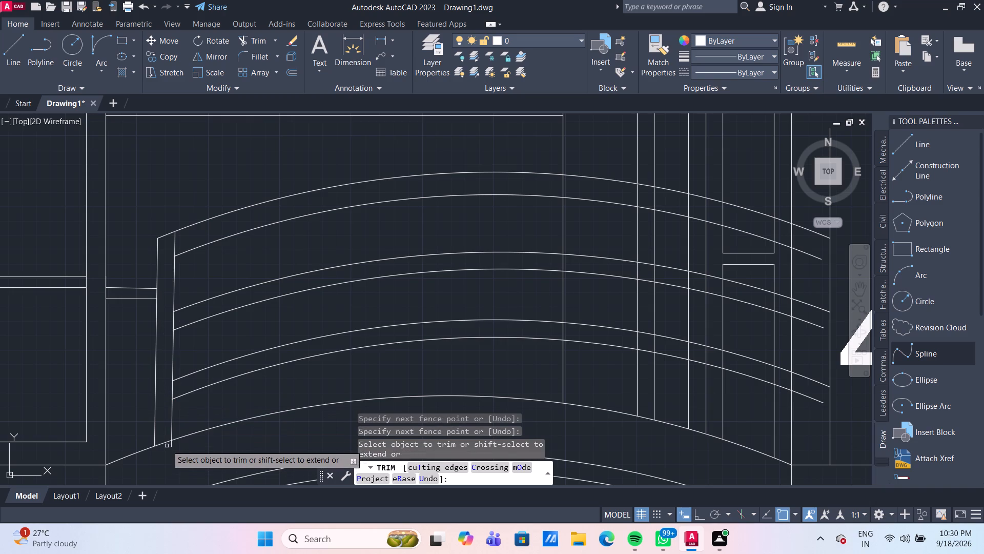
Trim the inner left side line below the band's arch and between the two arcs of each of the three rails.
left_click(173, 447)
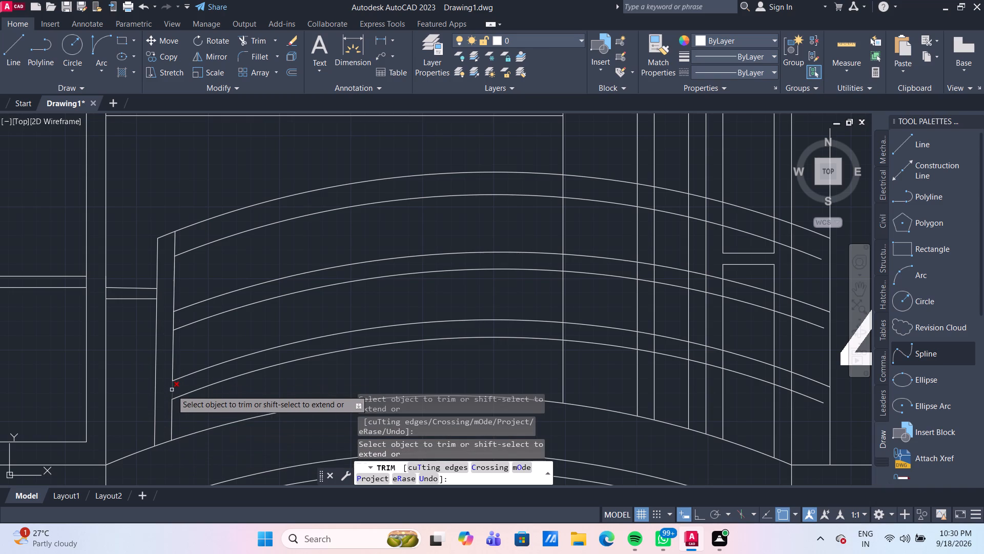
left_click(172, 390)
left_click(175, 319)
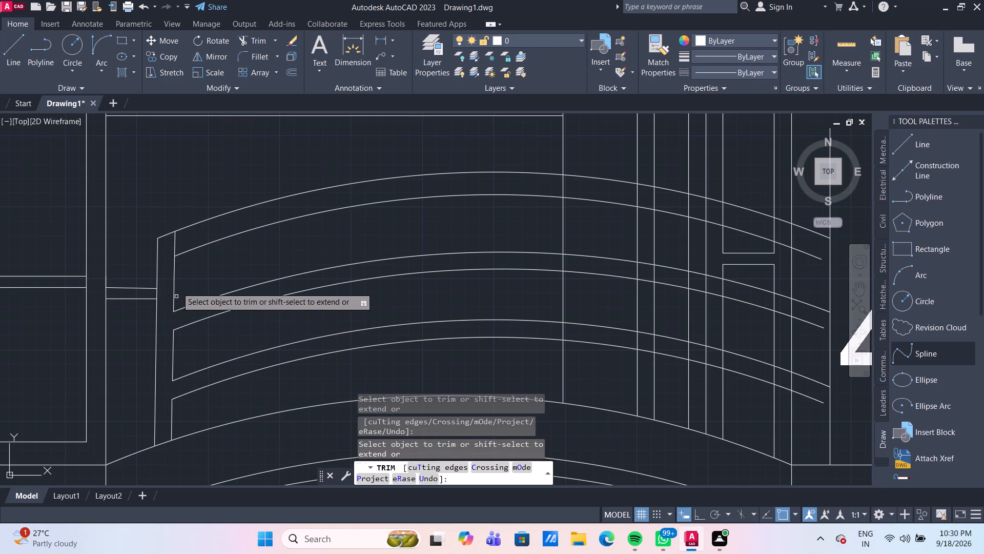
left_click(175, 240)
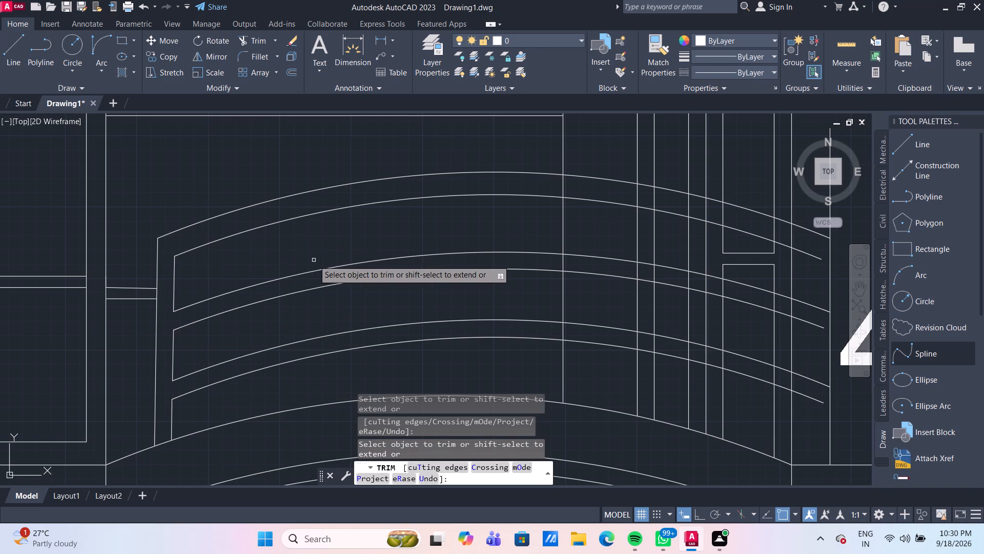
Trim the facade's vertical lines where they cross between the two arcs of the top rail.
scroll(314, 260, "down", 2)
middle_click_drag(405, 259, 307, 259)
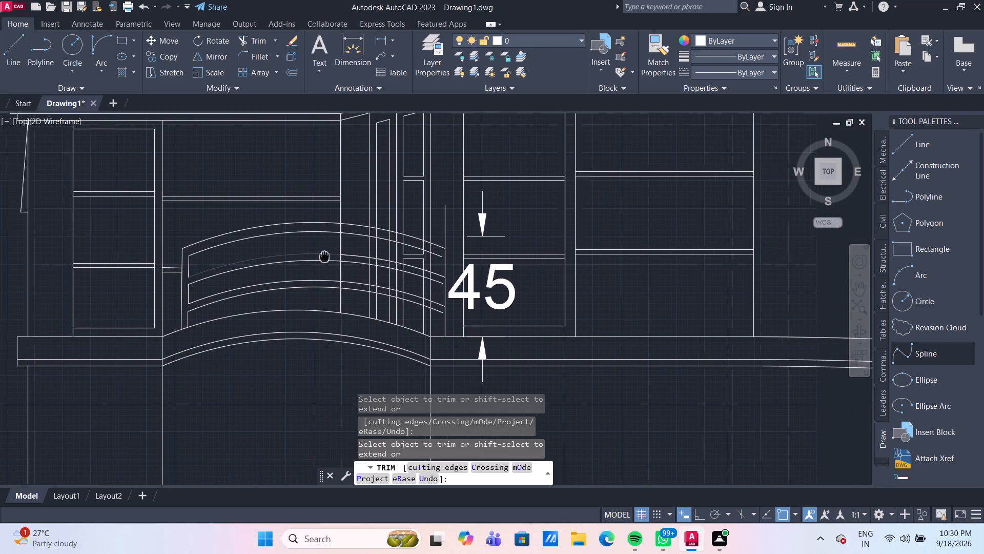
middle_click_drag(307, 259, 268, 267)
scroll(319, 266, "up", 1)
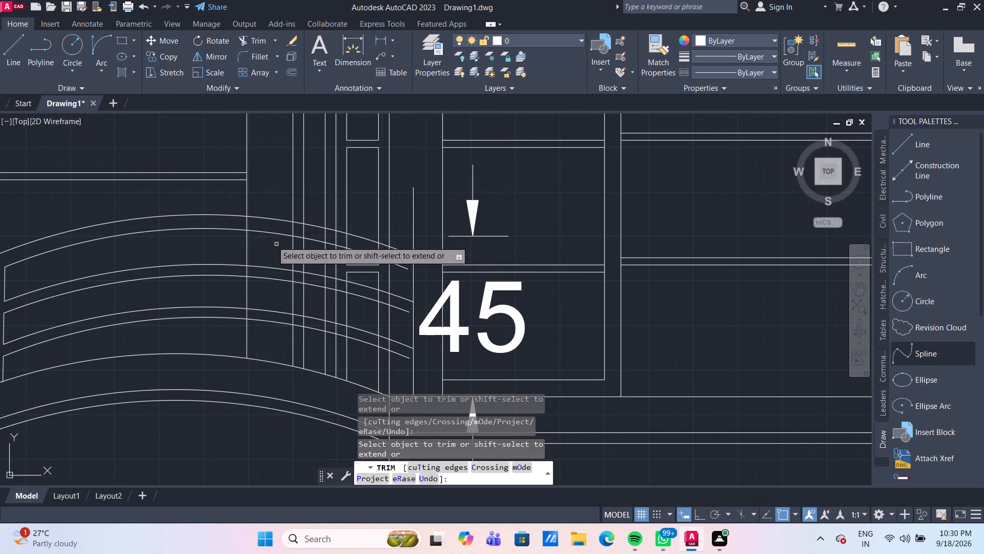
left_click(245, 222)
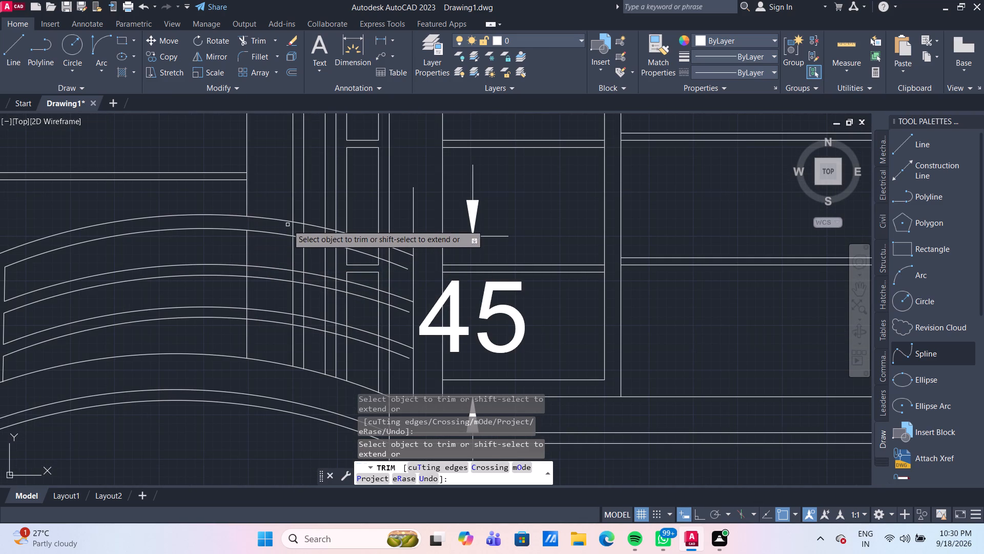
left_click(288, 225)
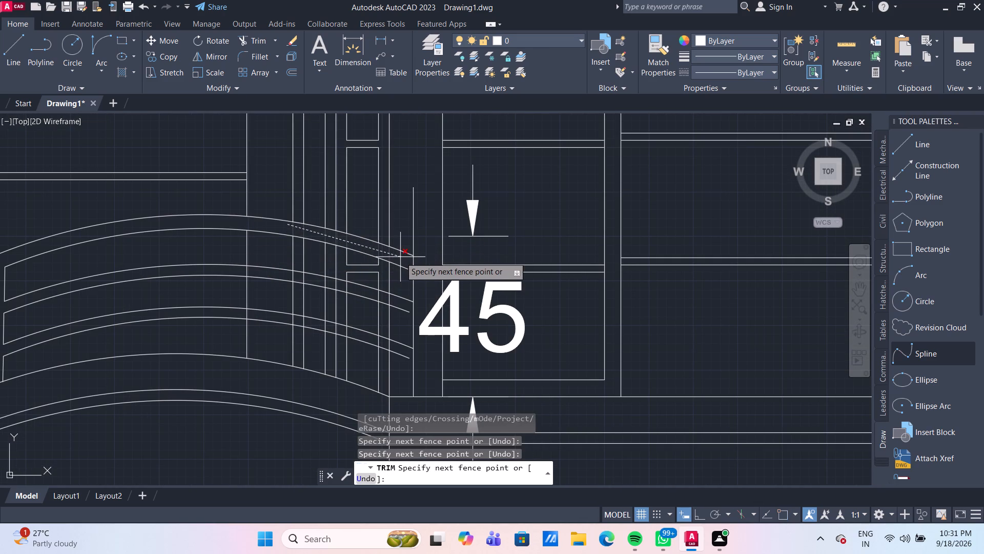
left_click(400, 257)
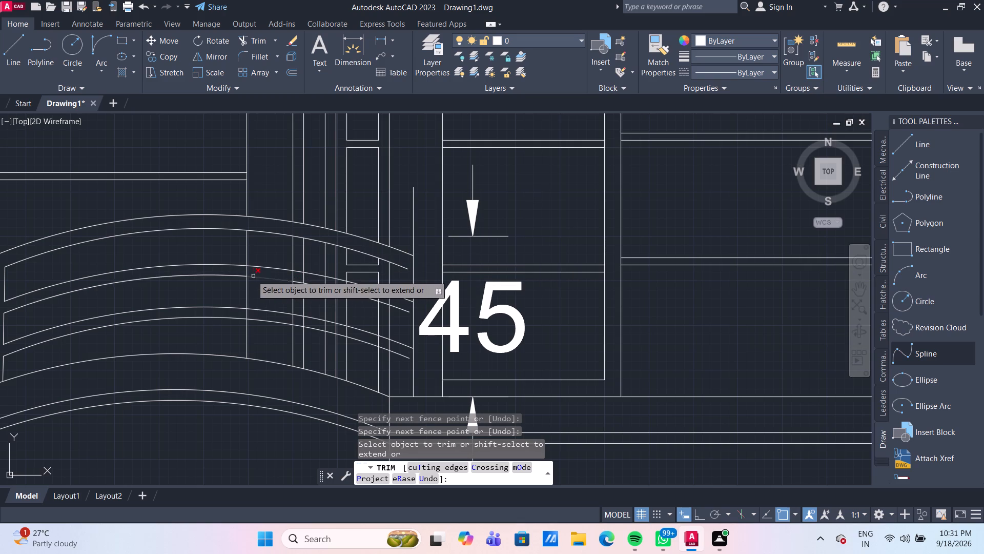
Trim the facade's vertical lines where they cross between the two arcs of the middle rail.
left_click(238, 272)
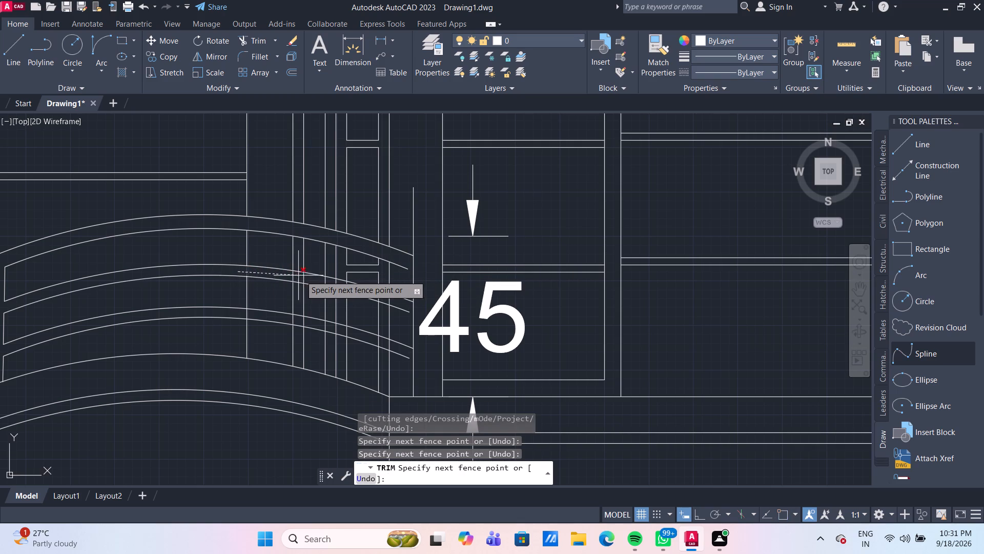
left_click(317, 278)
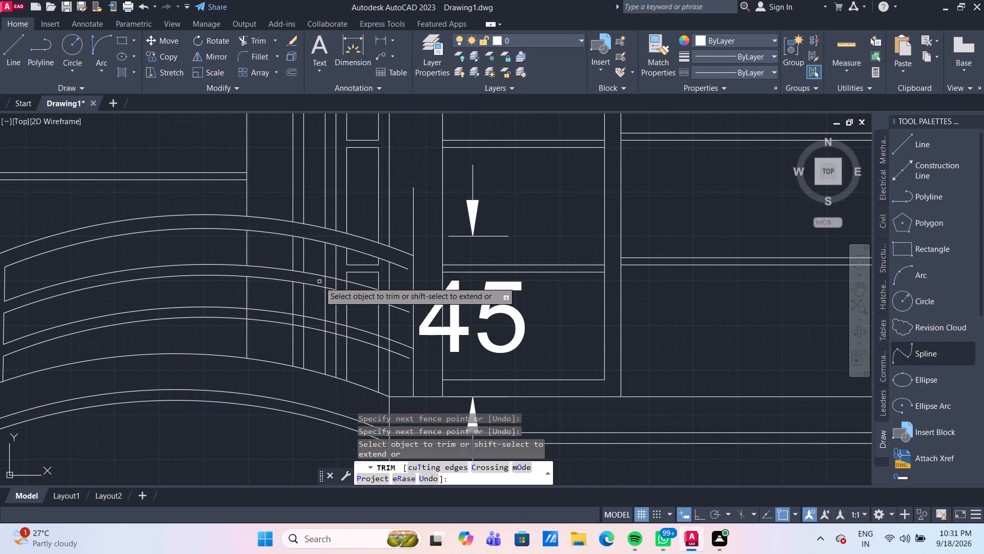
left_click(319, 282)
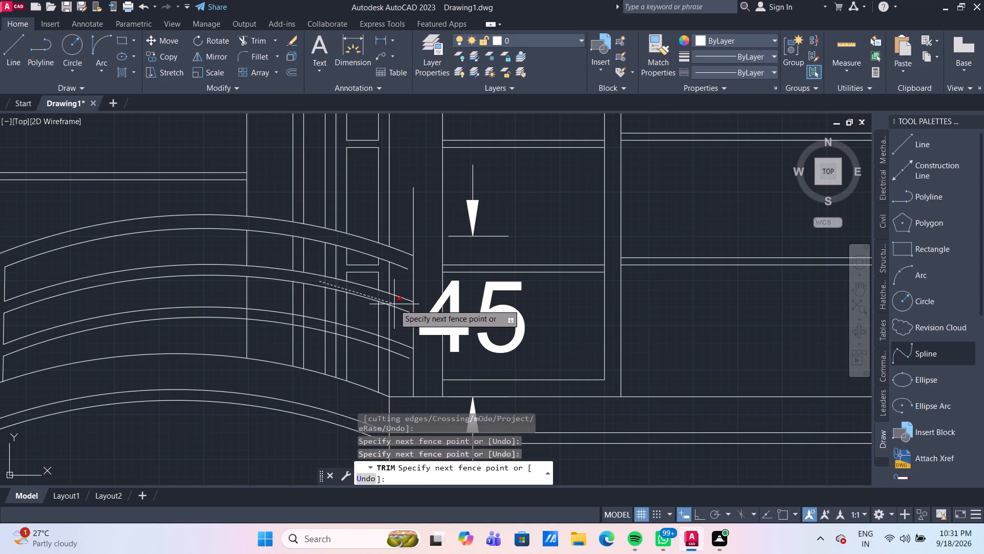
left_click(395, 304)
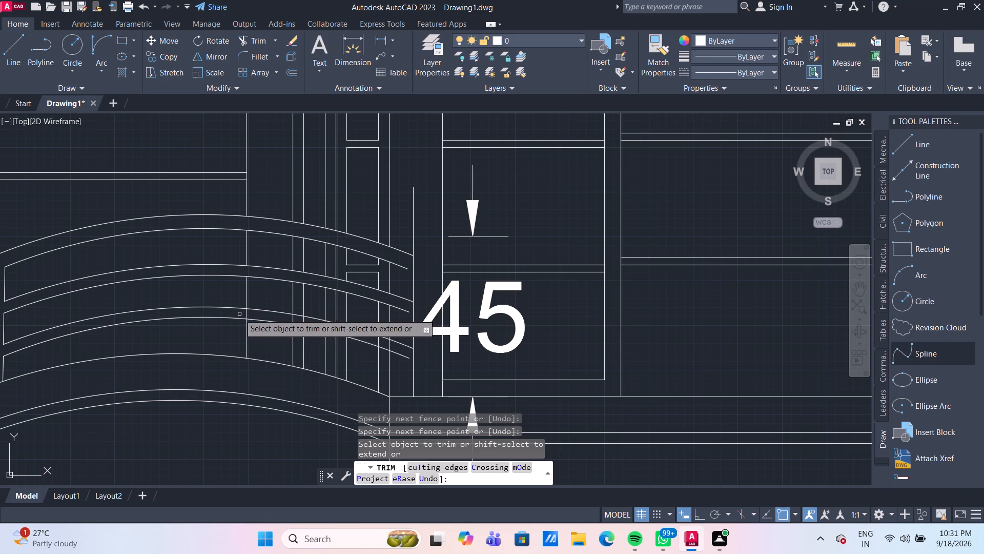
Trim the facade's vertical lines where they cross between the two arcs of the bottom rail.
left_click(246, 316)
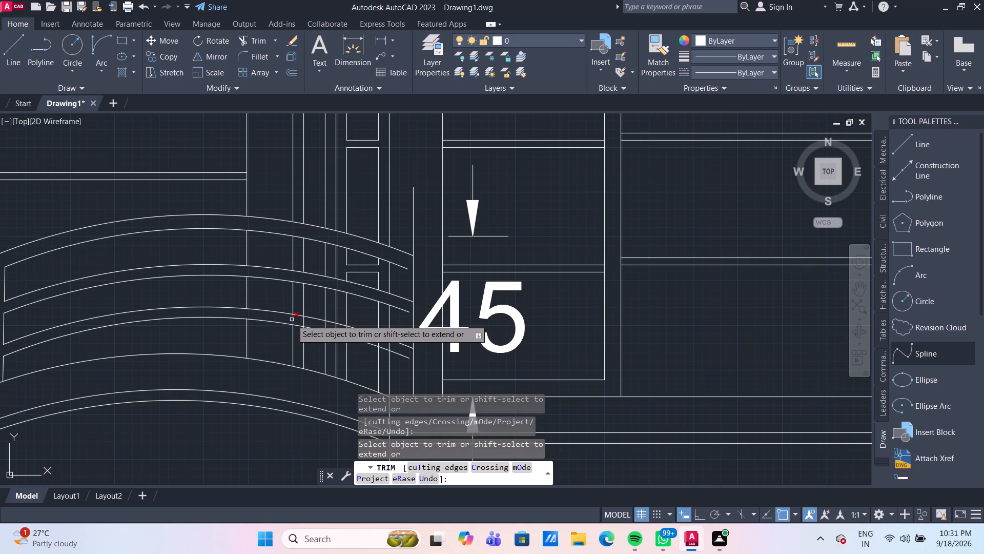
left_click(291, 320)
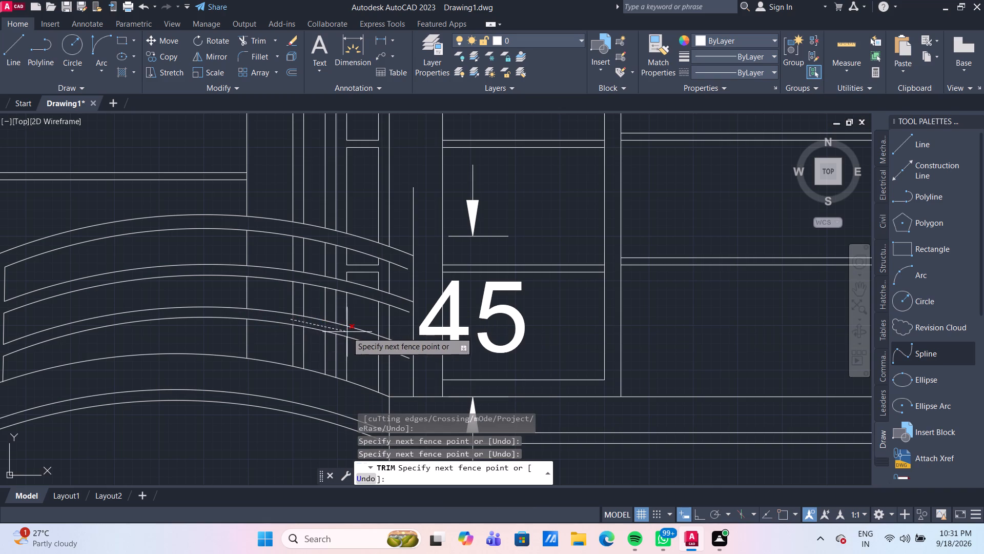
left_click(352, 333)
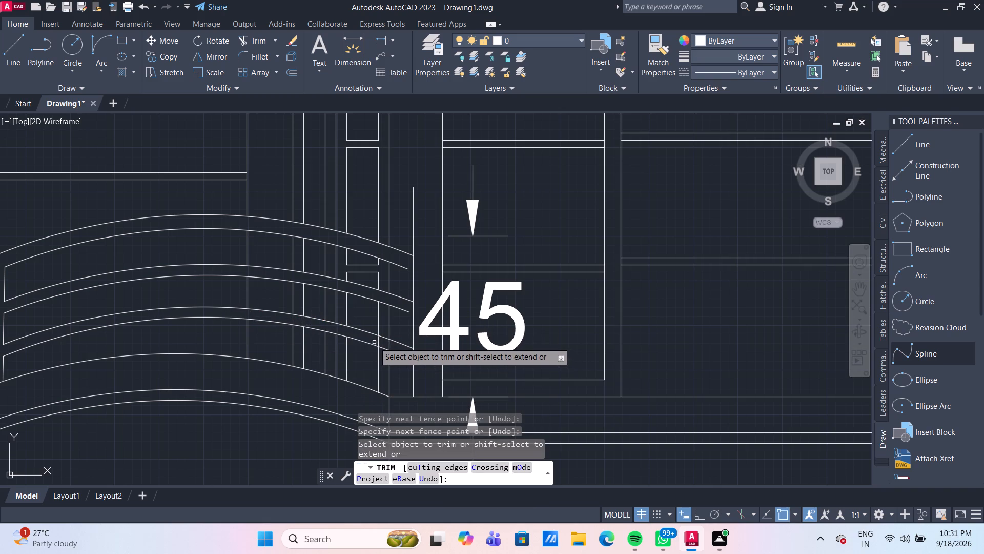
left_click(373, 340)
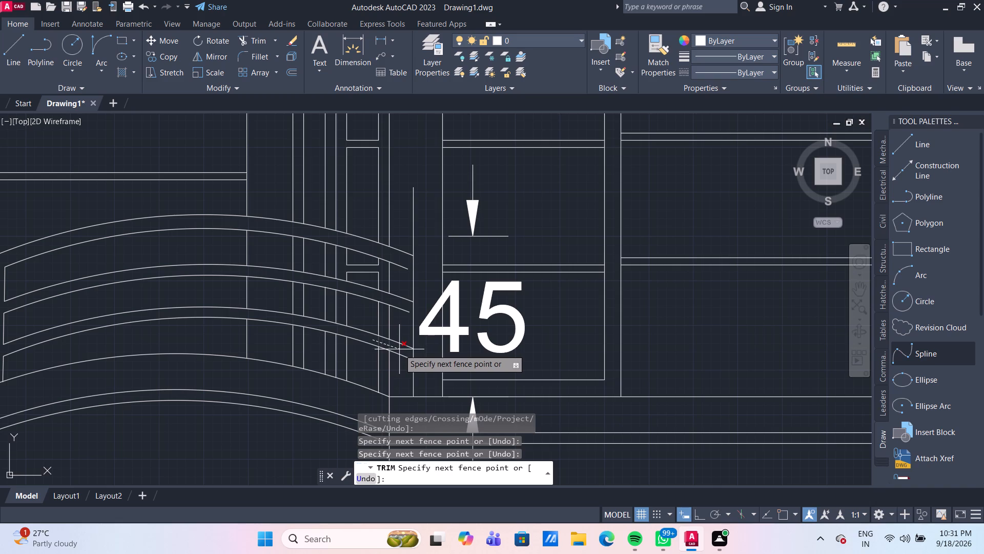
left_click(399, 349)
middle_click_drag(400, 330, 392, 329)
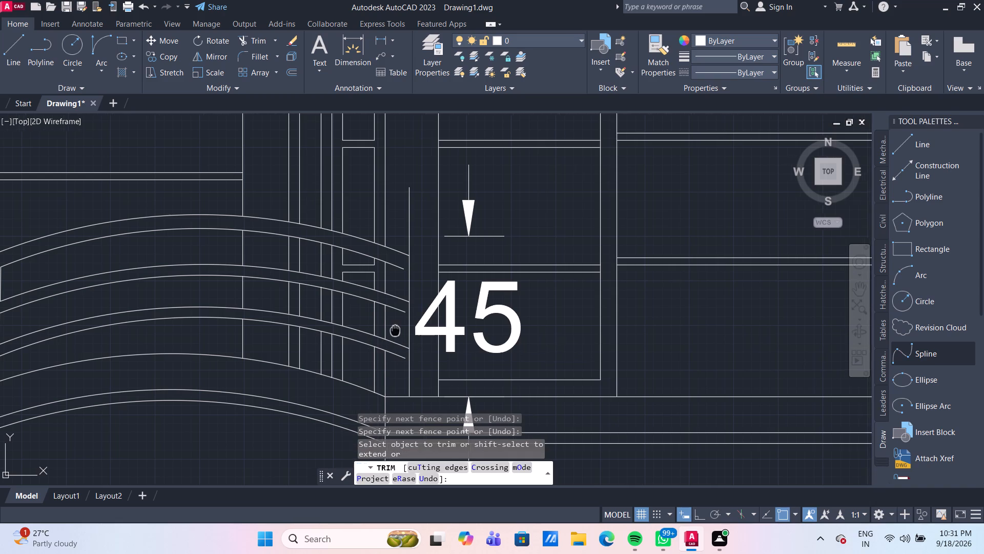
middle_click_drag(392, 329, 378, 325)
key("Escape")
Delete the 45 dimension beside the railing's right end.
left_click(469, 307)
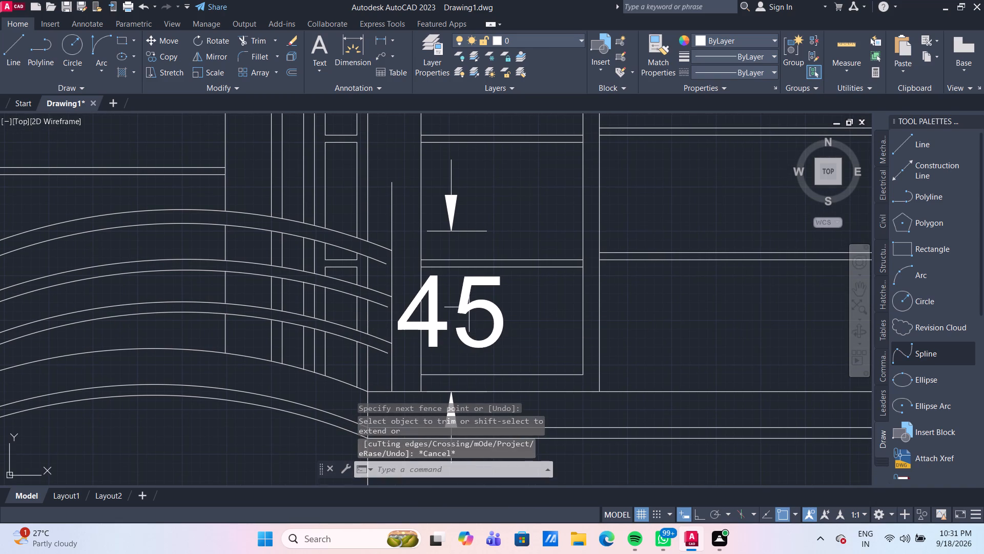
left_click(462, 306)
left_click(474, 311)
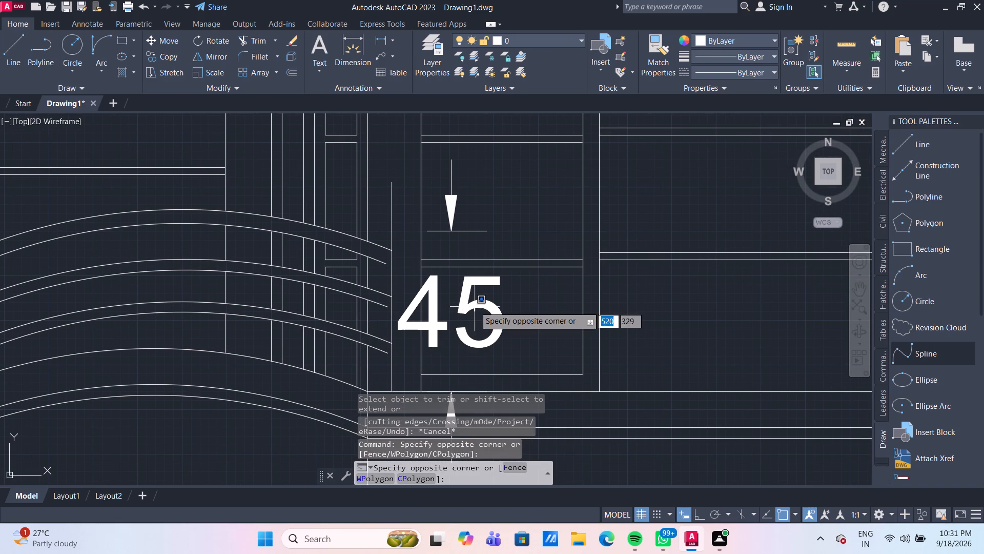
left_click(475, 306)
left_click(464, 297)
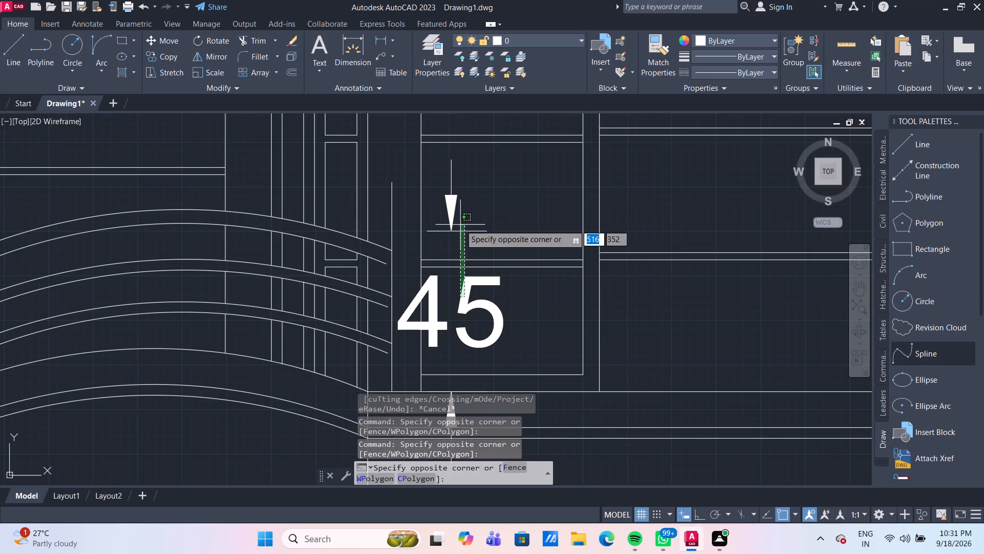
left_click(493, 320)
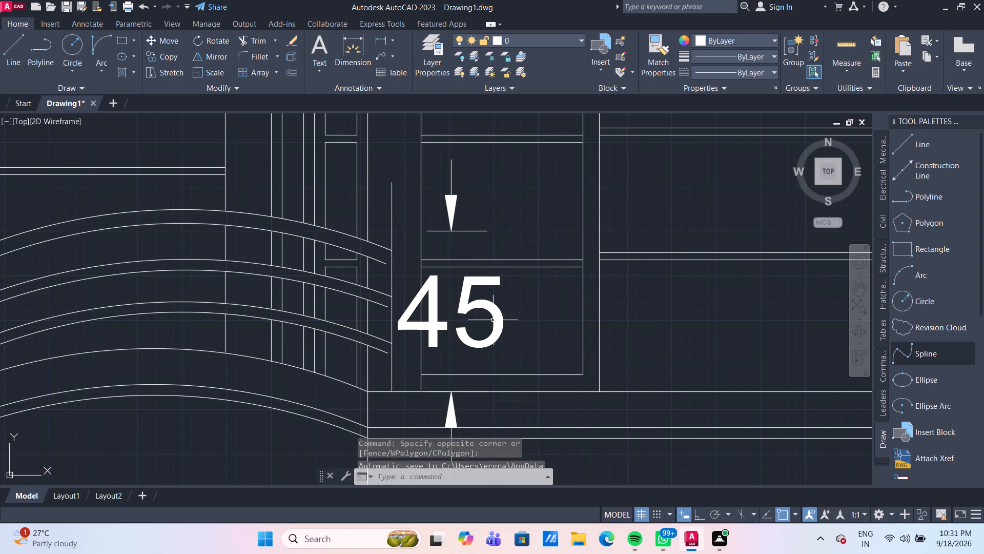
key("Escape")
left_click(502, 325)
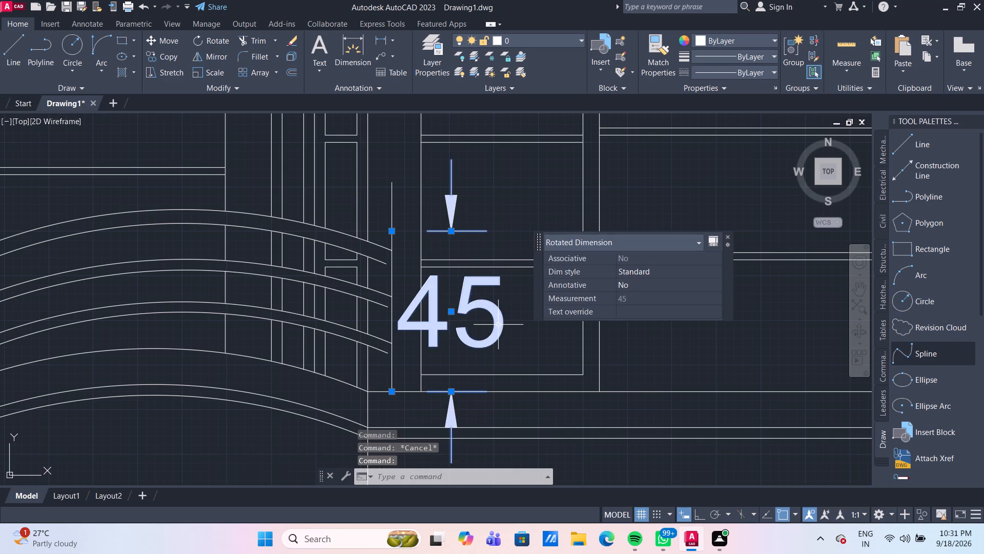
key("Delete")
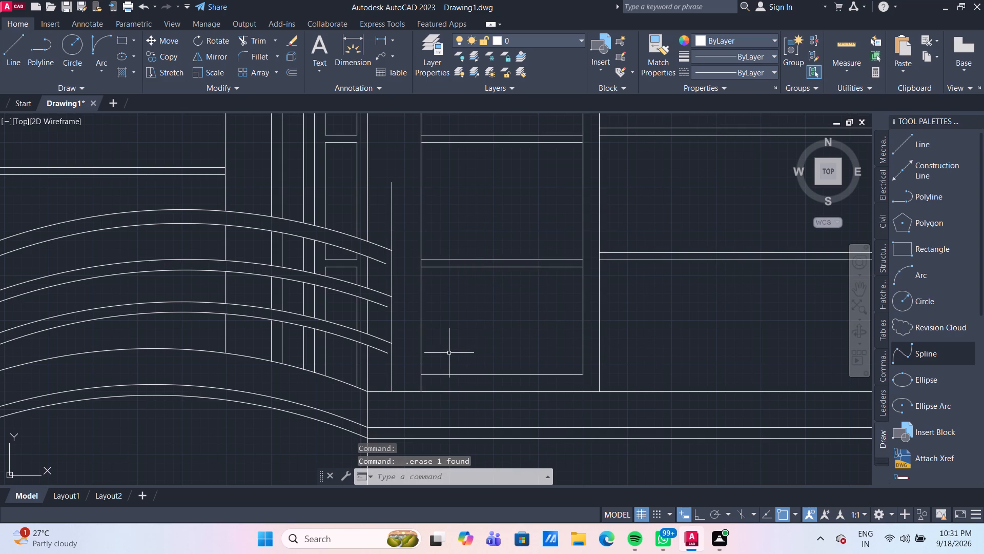
Extend the lower arc of each of the three rails to the railing's right side line.
type("ex")
key("Return")
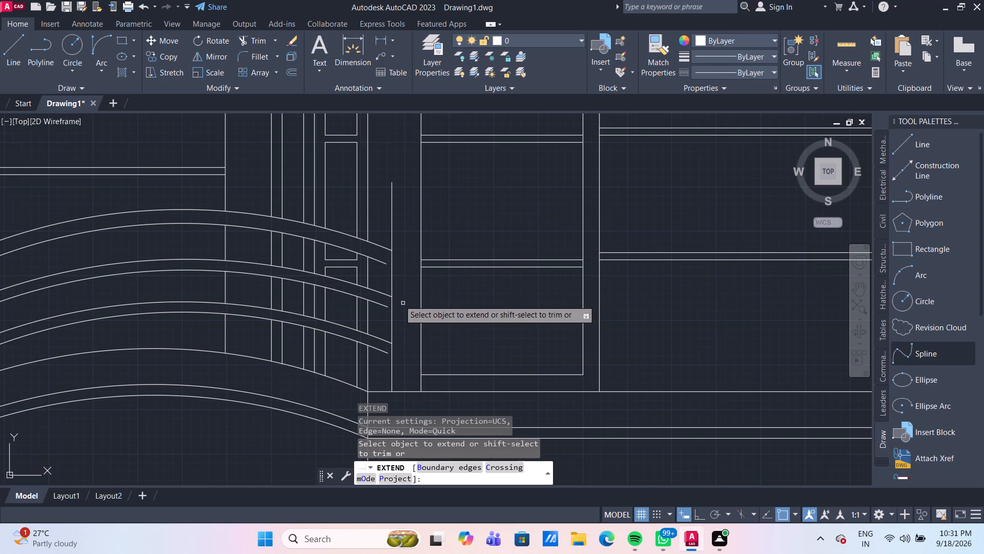
left_click(377, 262)
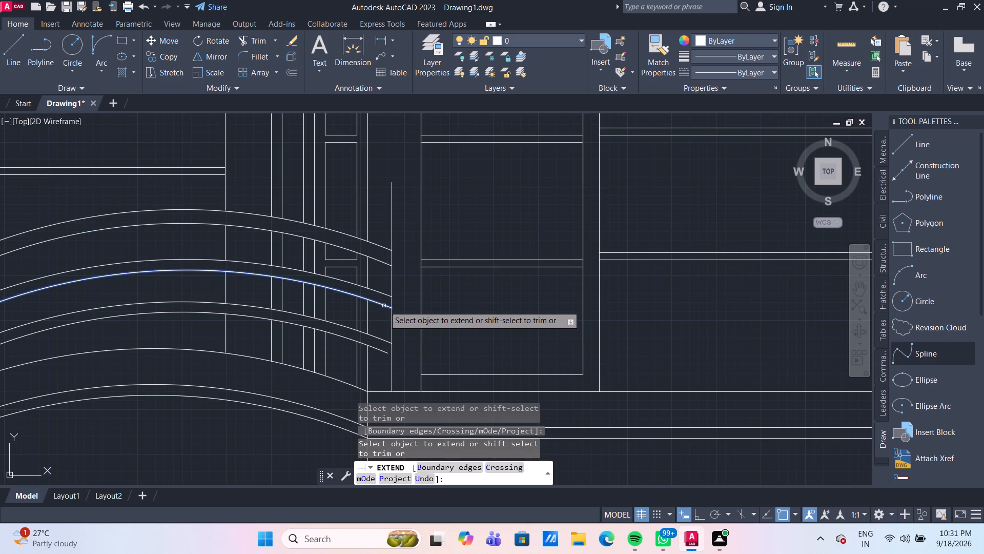
left_click(384, 306)
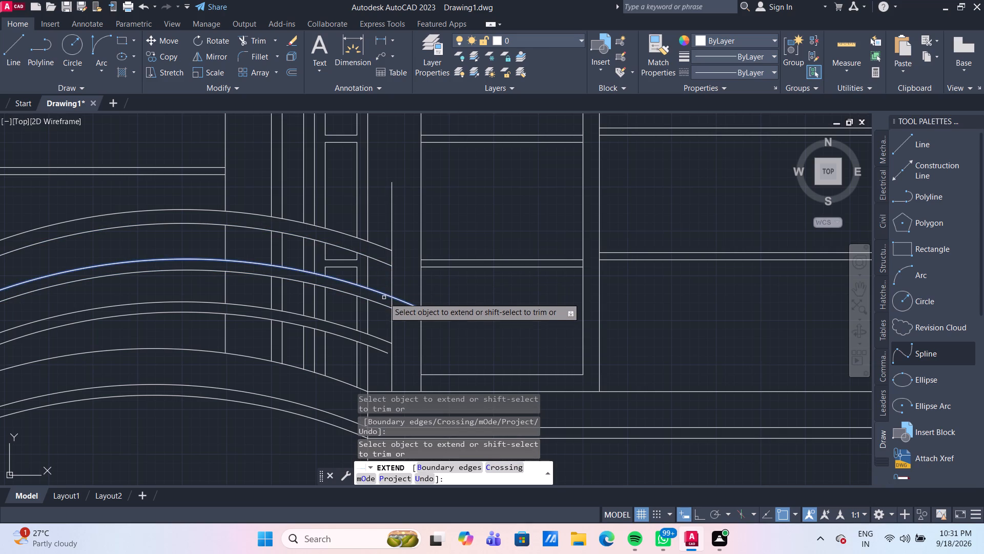
left_click(381, 349)
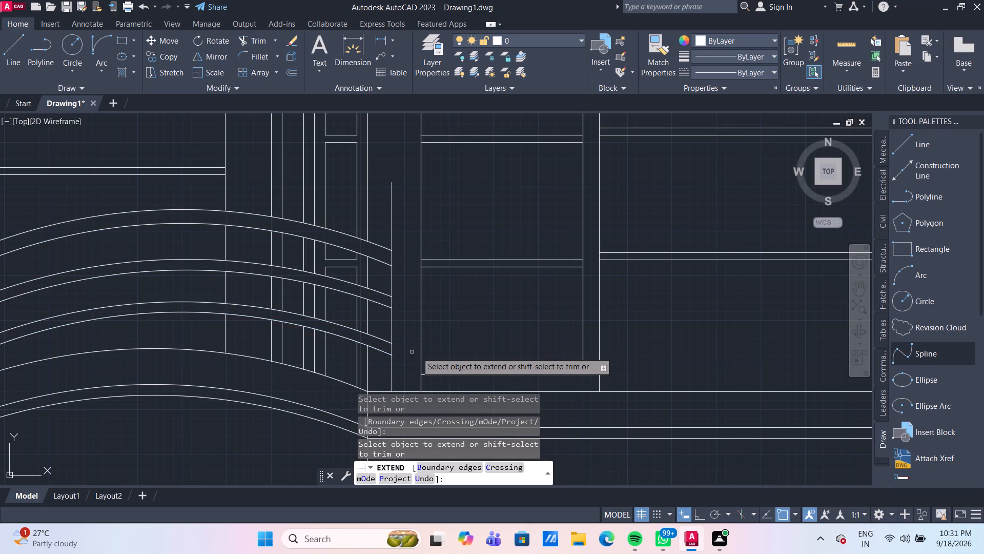
Delete the tiny stray arc beneath the lower curved line, above the ground-floor rectangular opening.
scroll(419, 352, "down", 2)
scroll(404, 373, "up", 1)
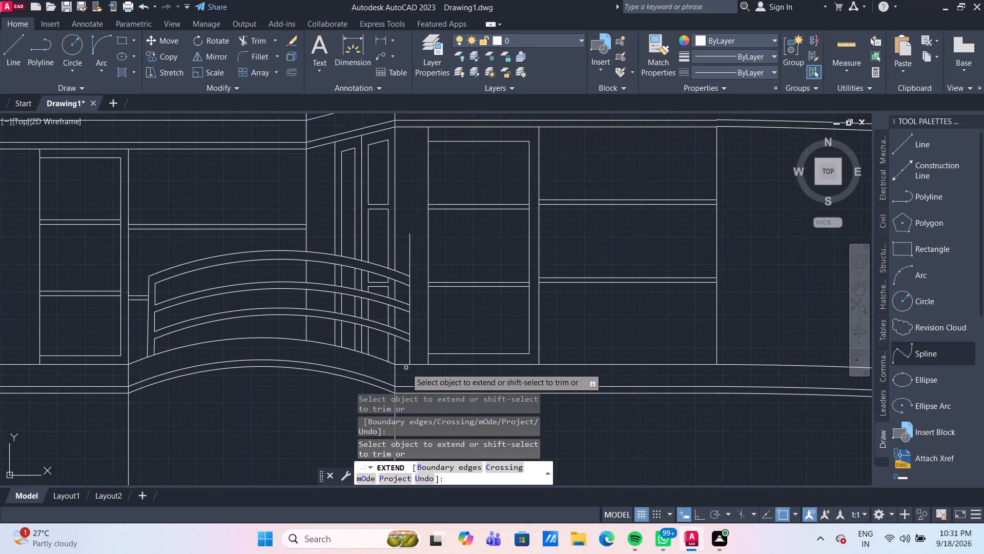
scroll(406, 368, "down", 2)
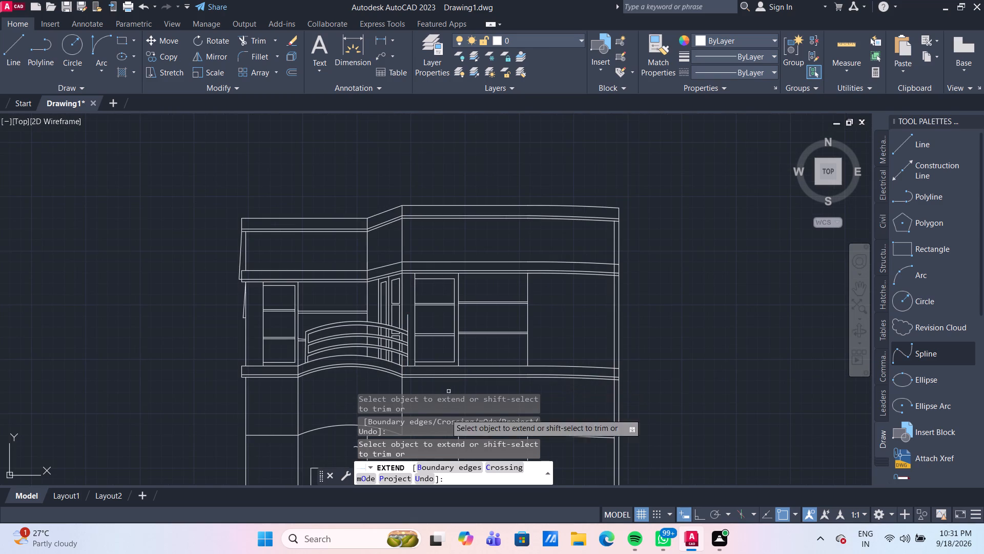
middle_click_drag(438, 400, 421, 345)
middle_click_drag(536, 340, 509, 260)
scroll(309, 373, "up", 1)
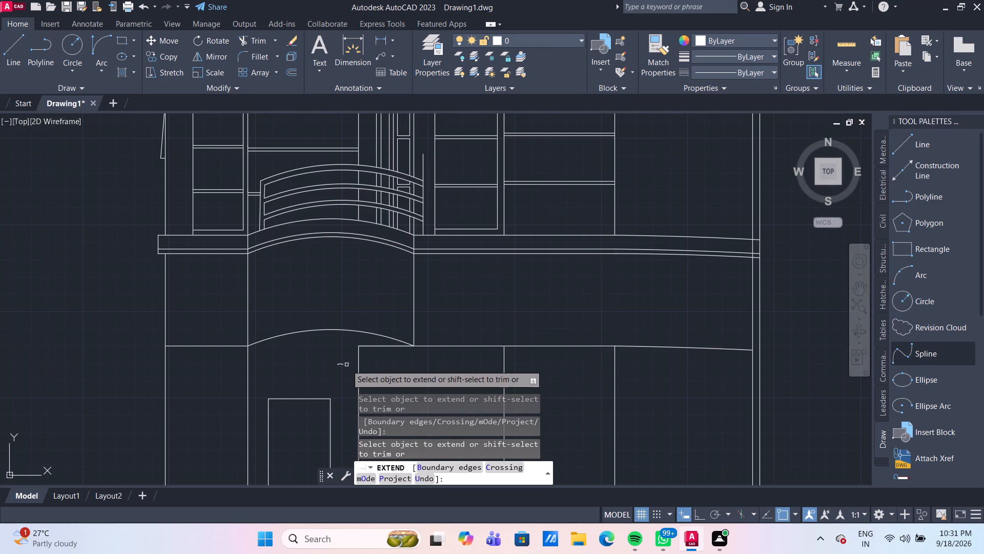
key("Escape")
left_click(339, 364)
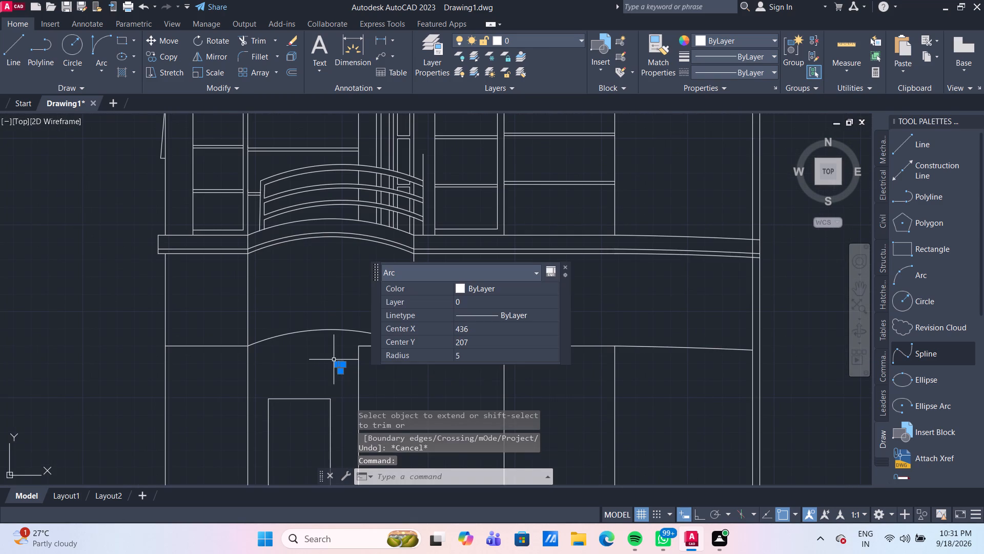
key("Delete")
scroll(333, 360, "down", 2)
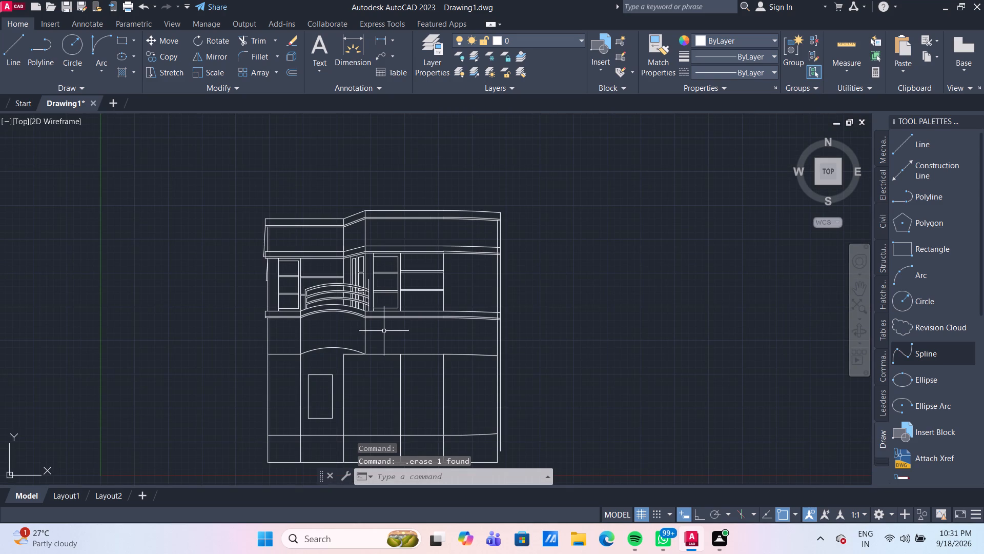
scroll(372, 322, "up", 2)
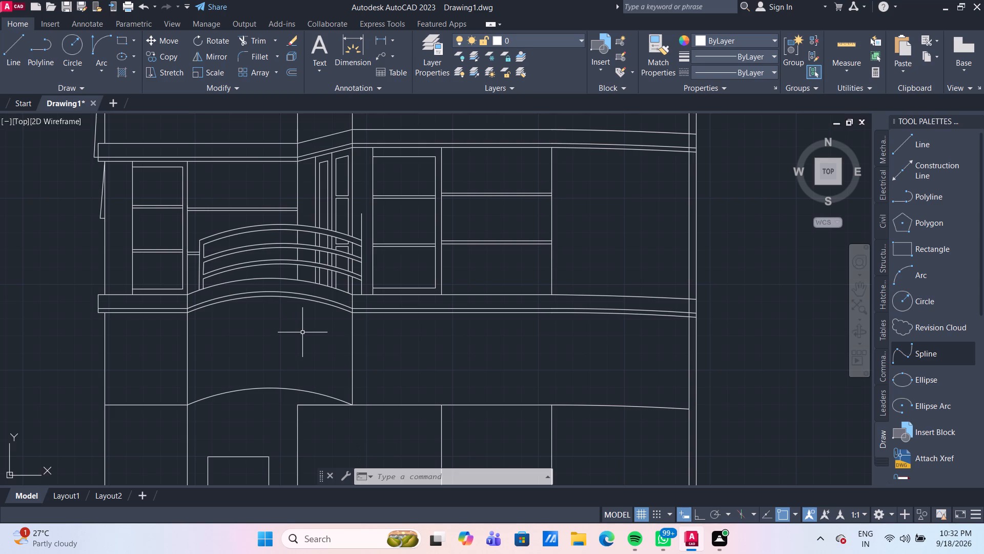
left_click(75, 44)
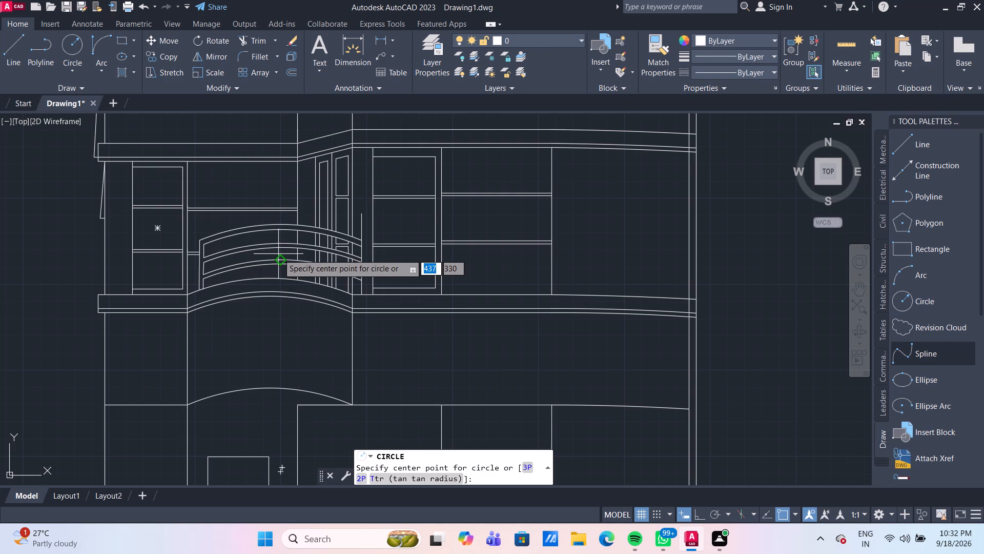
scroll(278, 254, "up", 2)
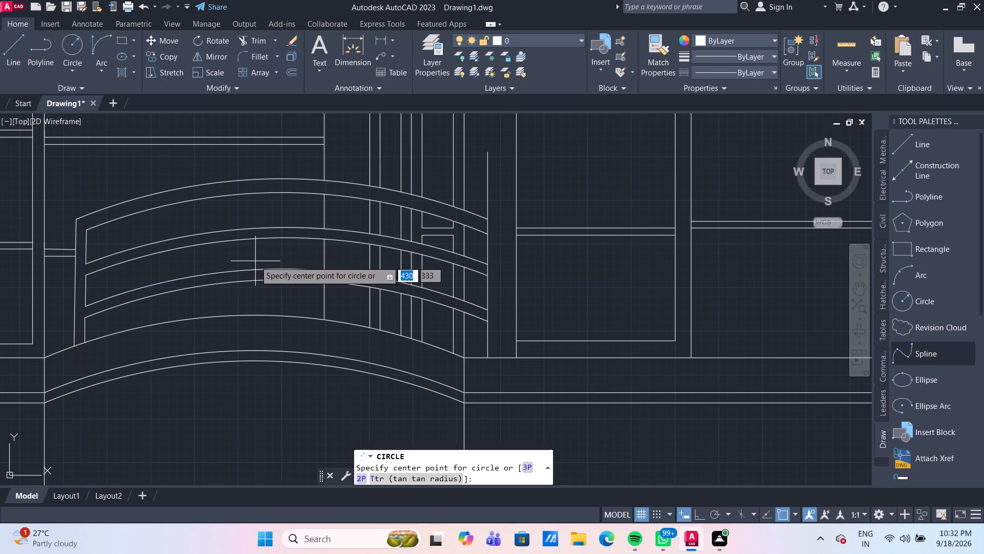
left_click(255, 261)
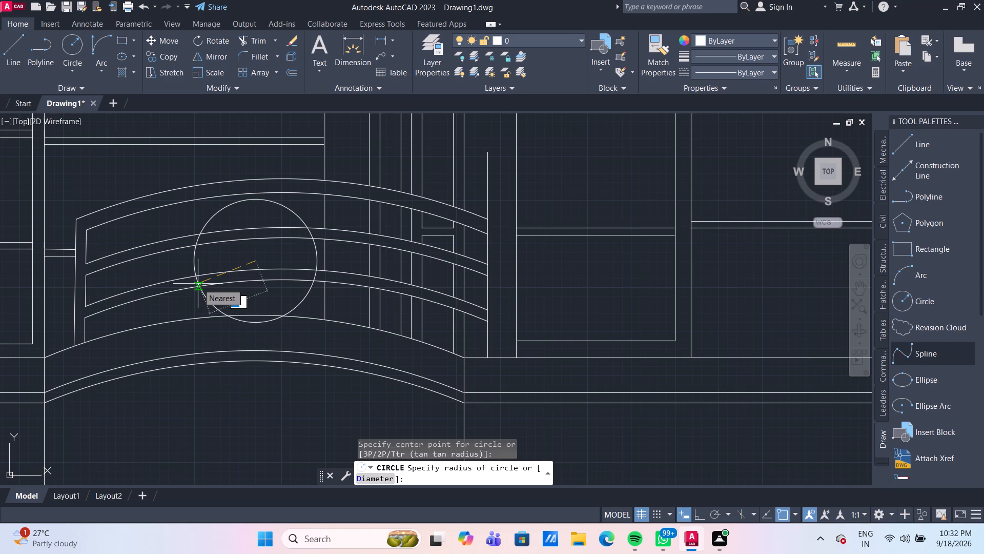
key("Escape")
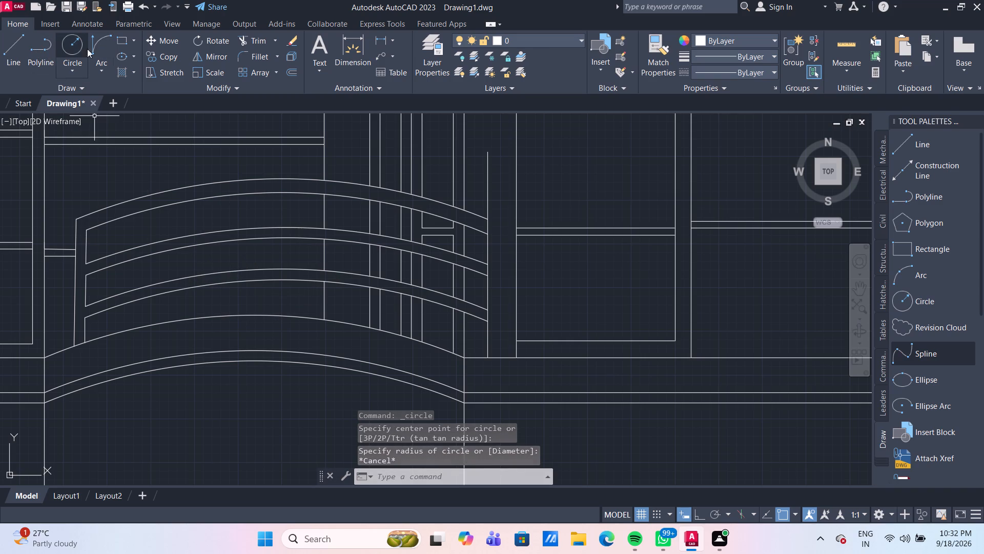
Draw a circle of radius about 17 centred on the bottom rail's upper arc, in the left half of the railing.
left_click(74, 49)
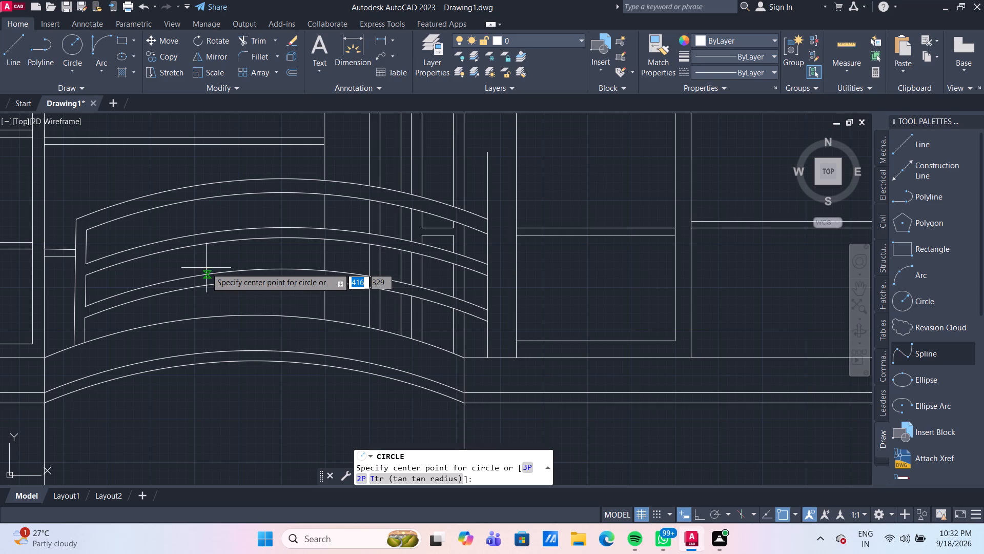
left_click(209, 269)
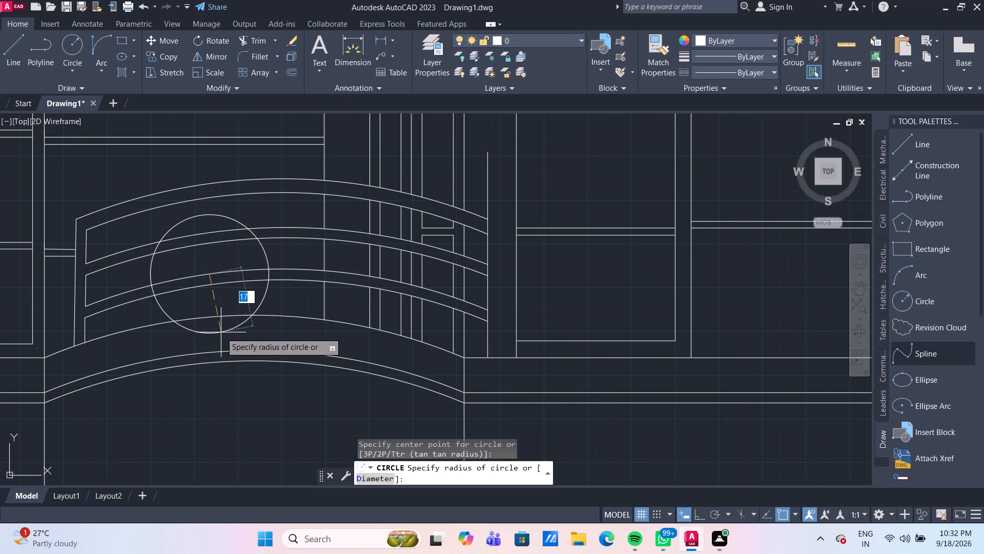
left_click(221, 332)
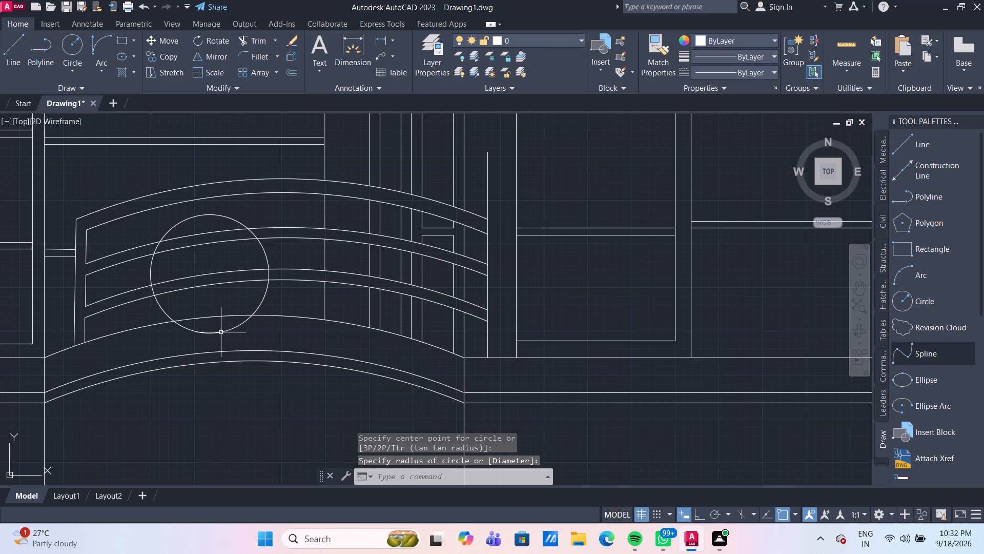
key("Escape")
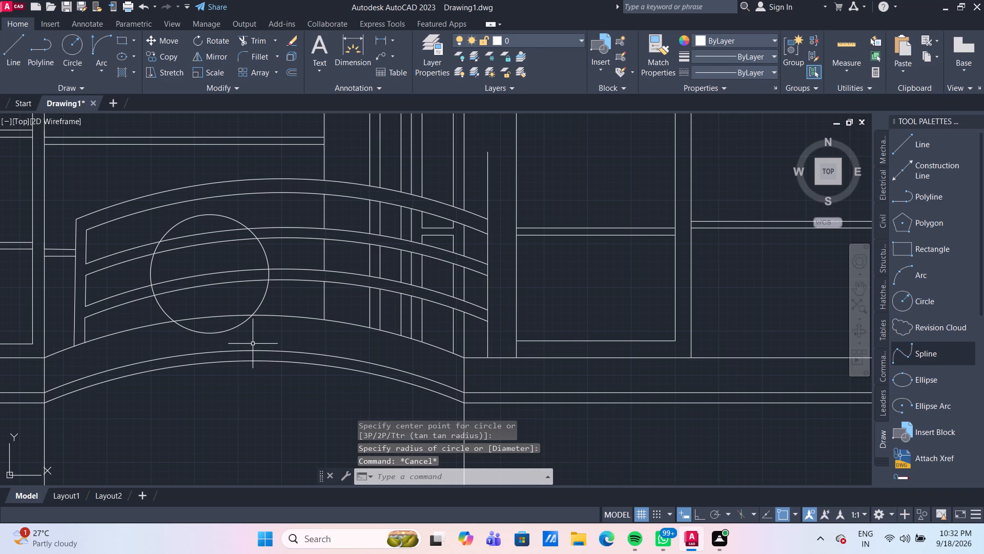
Trim the part of the circle that lies below the band's arch.
type("tr")
key("Return")
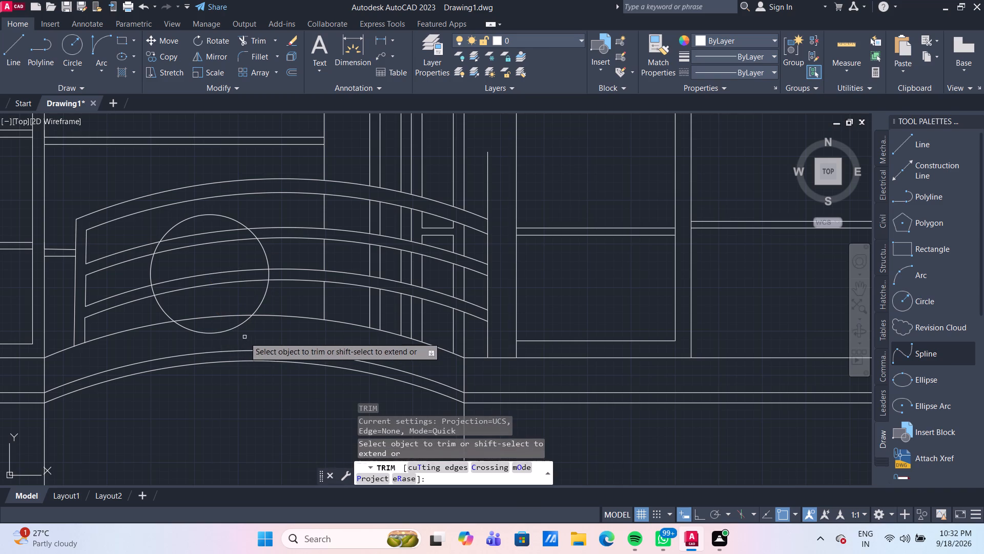
left_click(232, 330)
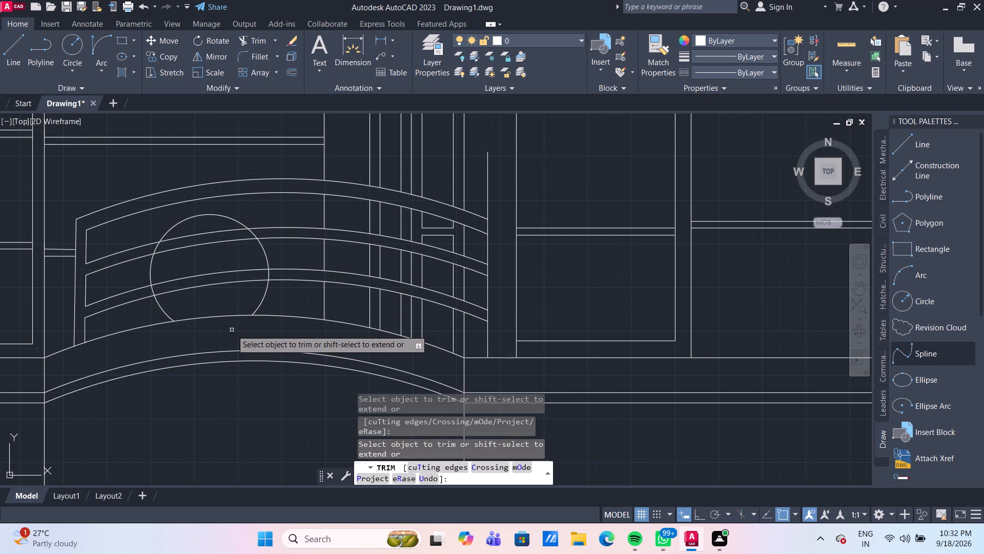
key("o")
key("Escape")
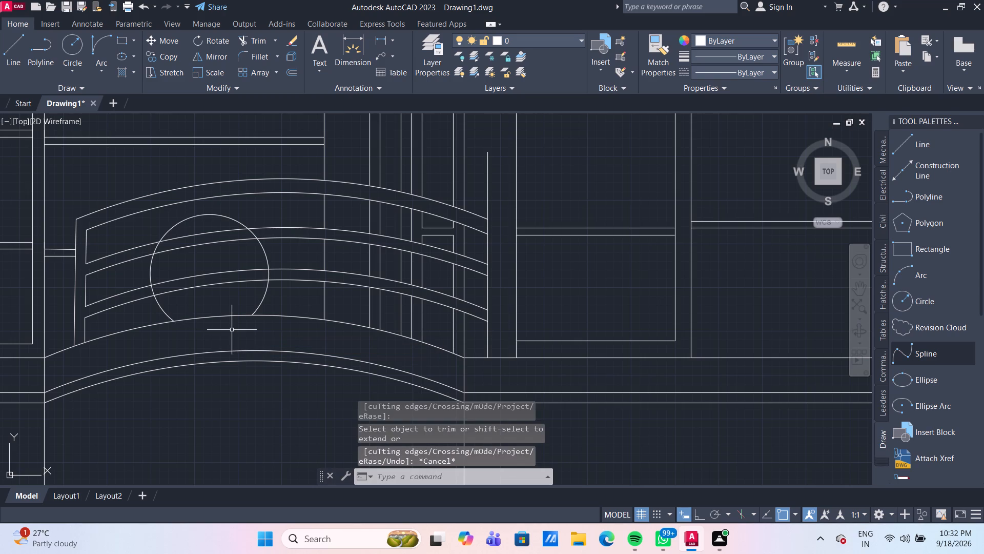
Offset the trimmed circle on the railing inward by 2.
key("o")
key("Return")
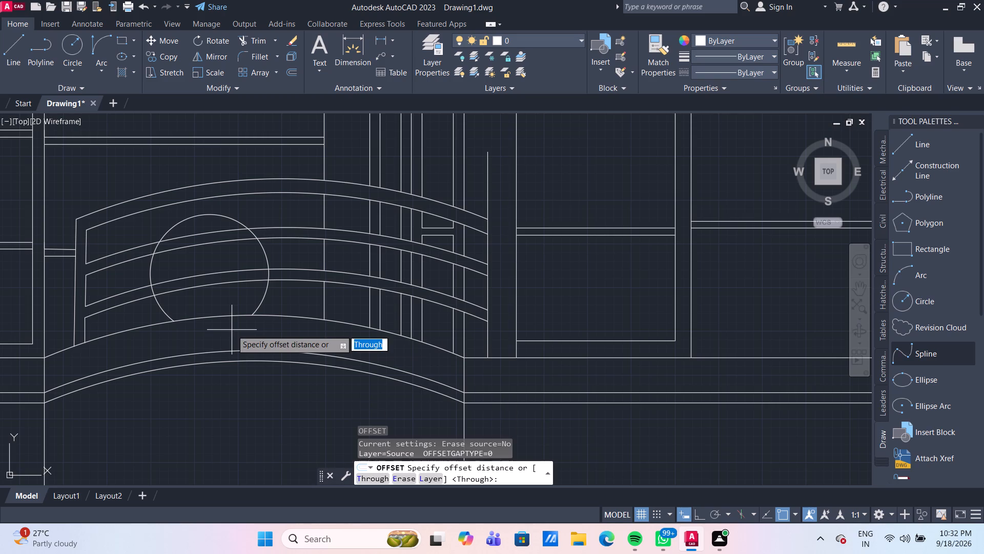
key("Return")
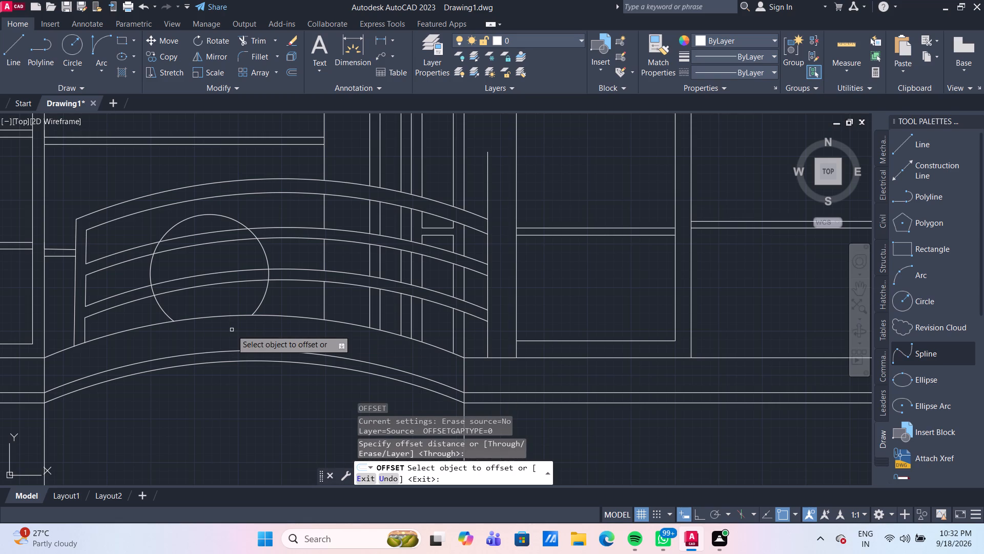
left_click(235, 221)
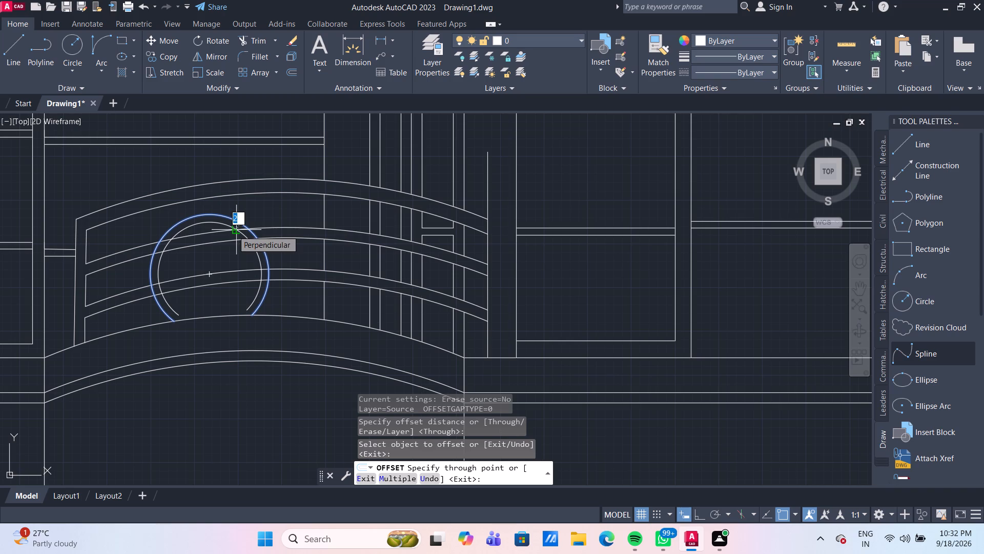
key("2")
key("Return")
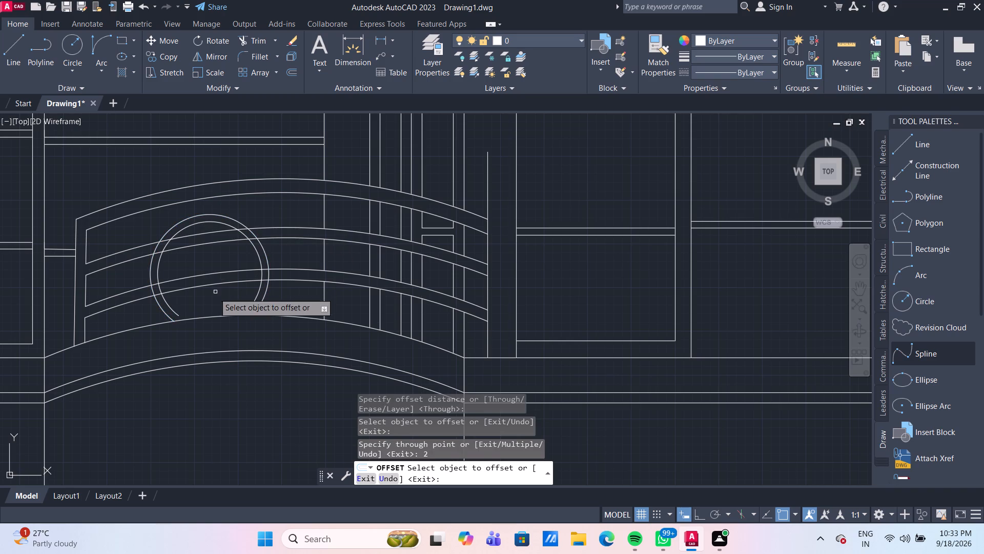
Extend both lower ends of the inner circle to the upper edge of the curved band.
scroll(201, 314, "up", 1)
key("Escape")
type("ex")
key("Return")
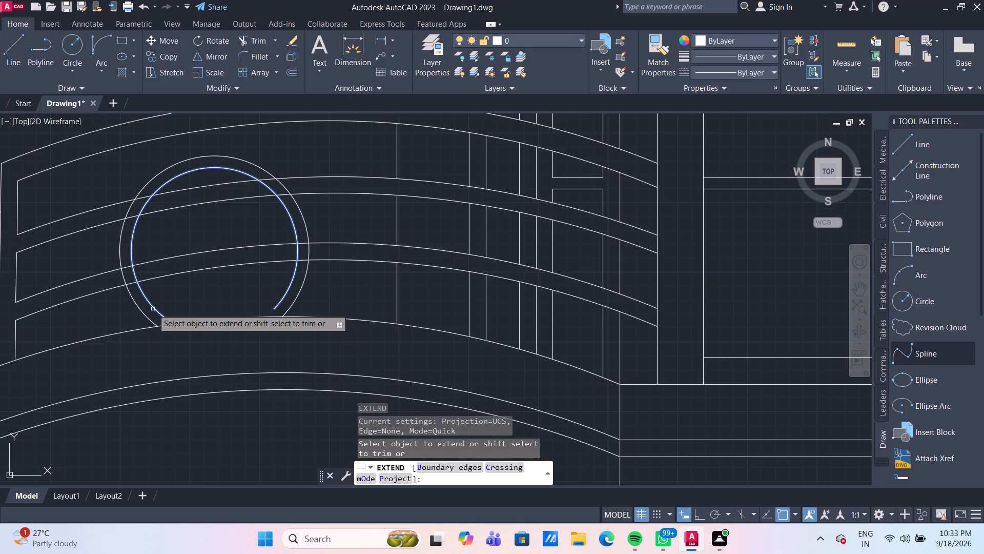
left_click(153, 309)
left_click(283, 299)
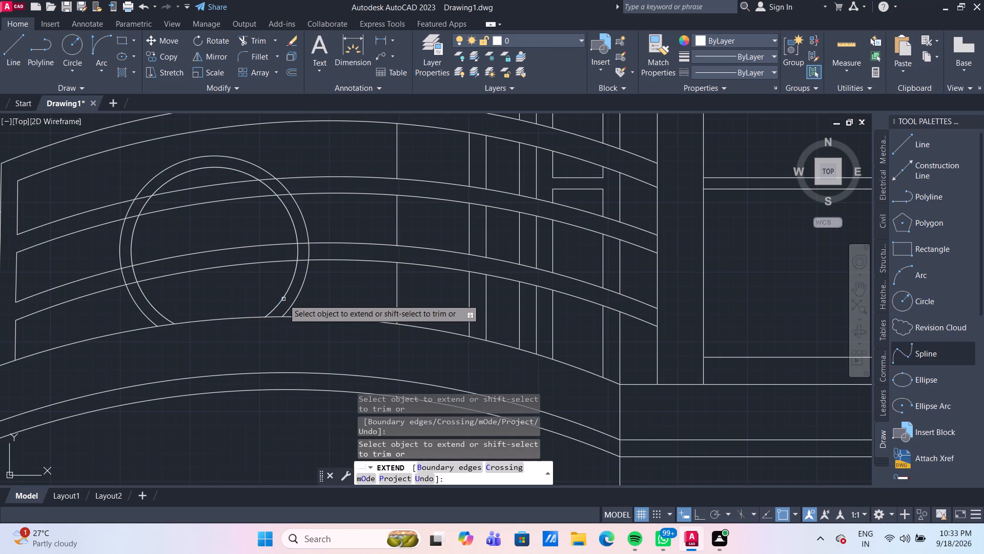
scroll(265, 292, "down", 2)
scroll(284, 342, "down", 3)
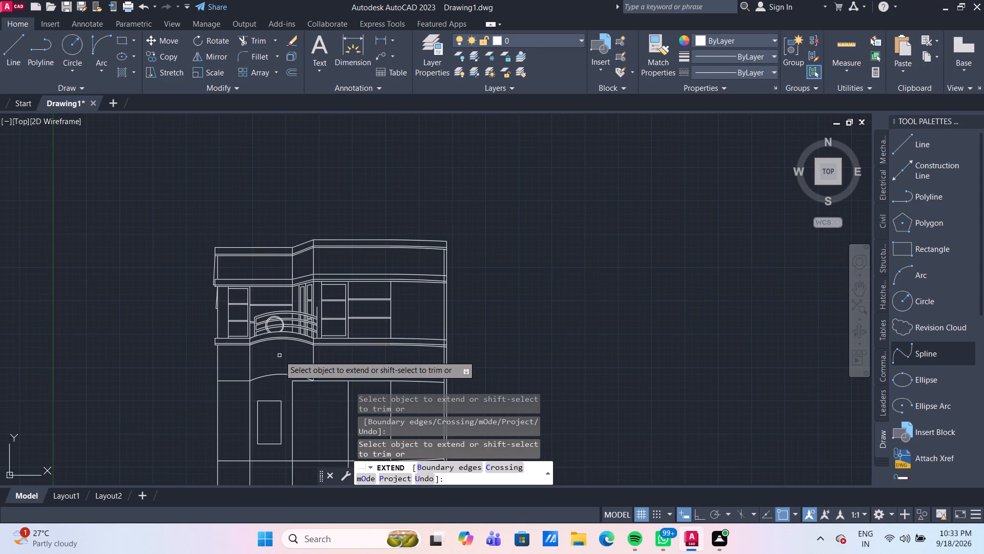
scroll(279, 355, "up", 1)
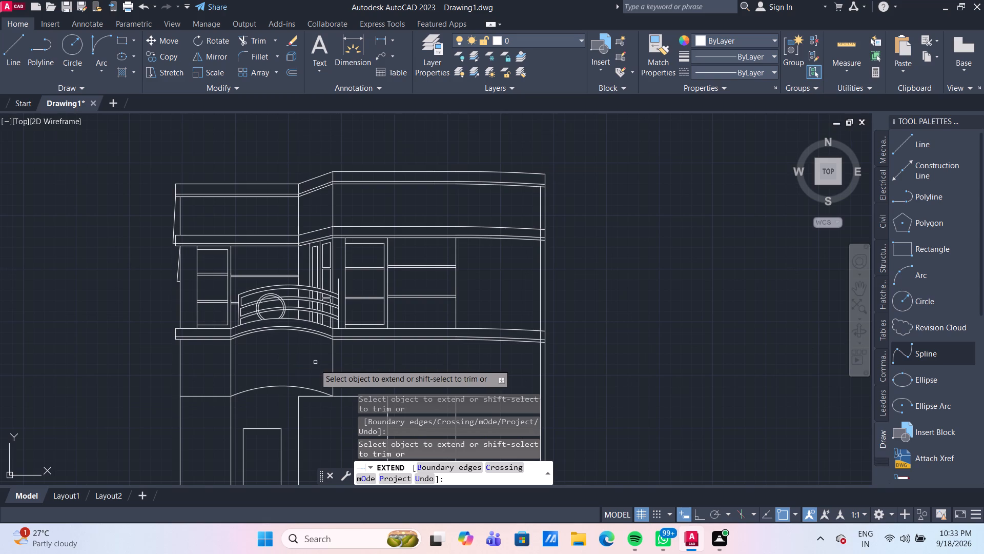
key("Escape")
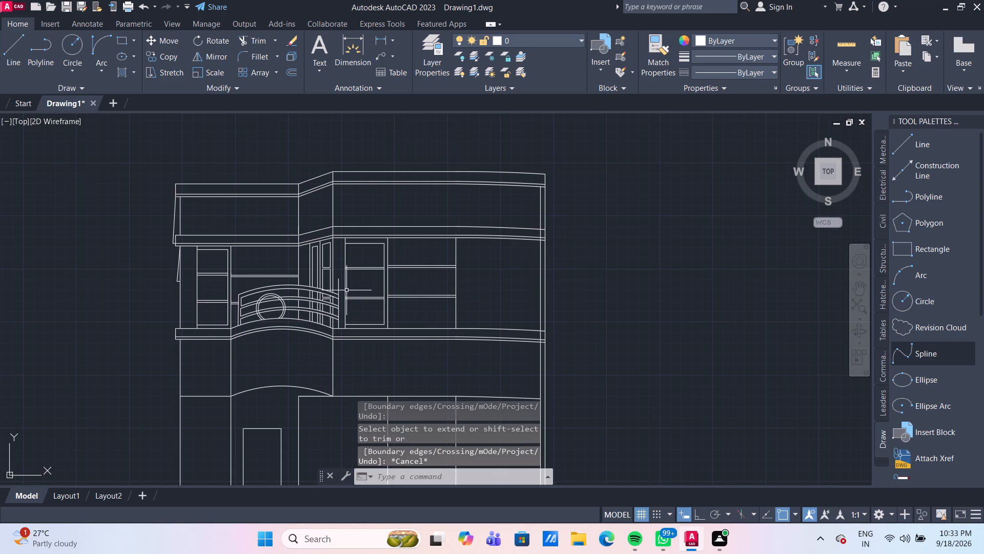
Draw a horizontal line across the upper part of the middle pane in the window just right of the railing.
scroll(403, 266, "up", 2)
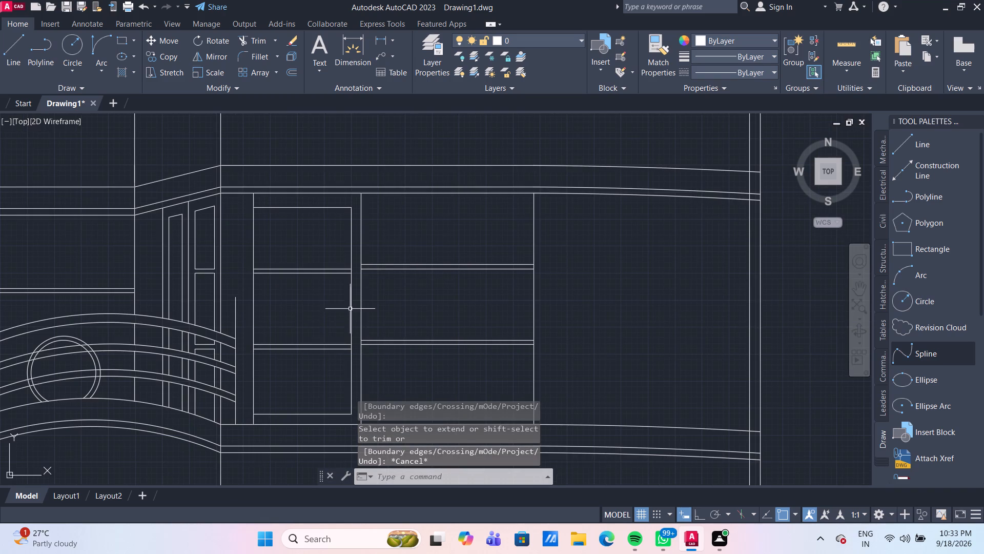
middle_click_drag(320, 315, 315, 270)
scroll(320, 294, "up", 1)
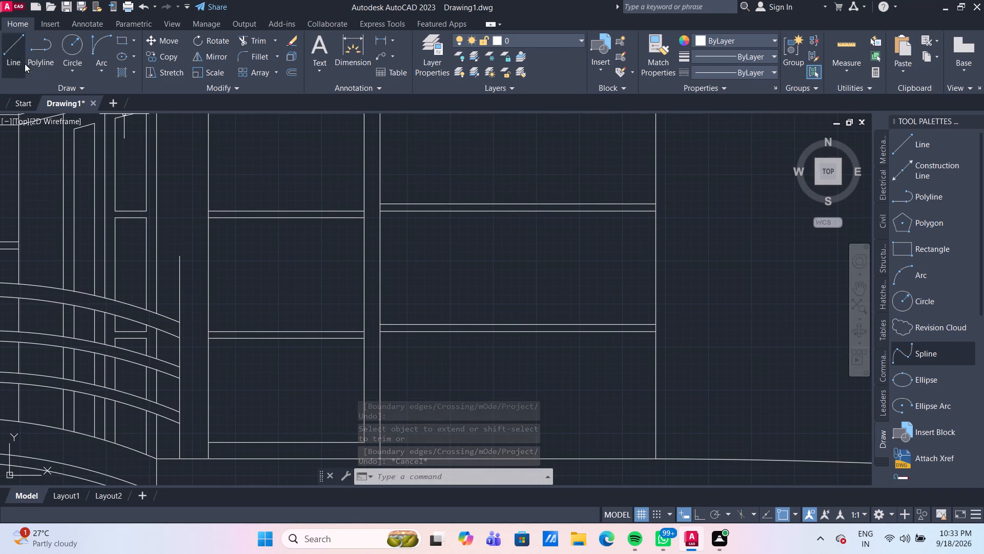
left_click(18, 53)
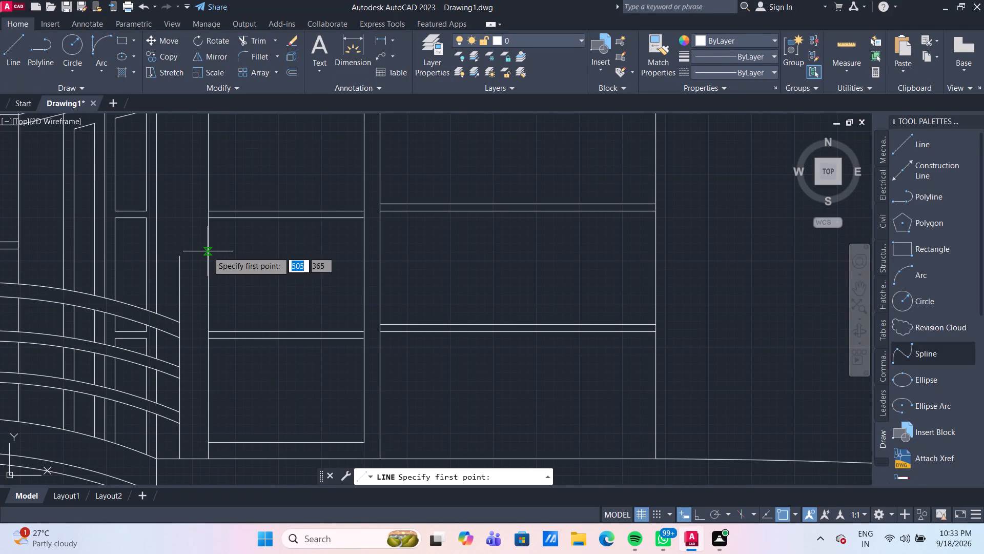
left_click(208, 251)
left_click(365, 252)
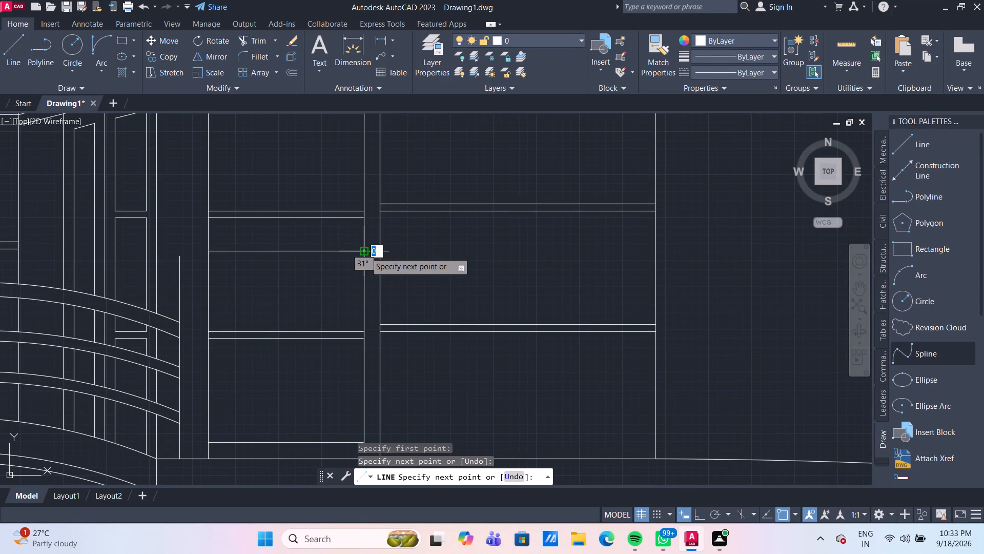
key("Escape")
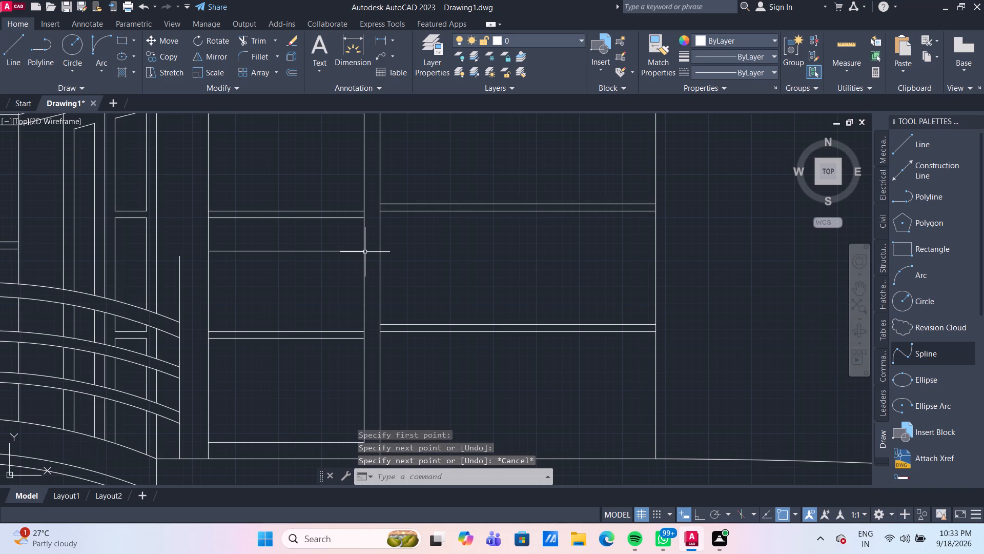
Draw a horizontal line about 37 long across the upper part of the middle pane in the window left of the railing.
scroll(365, 252, "down", 3)
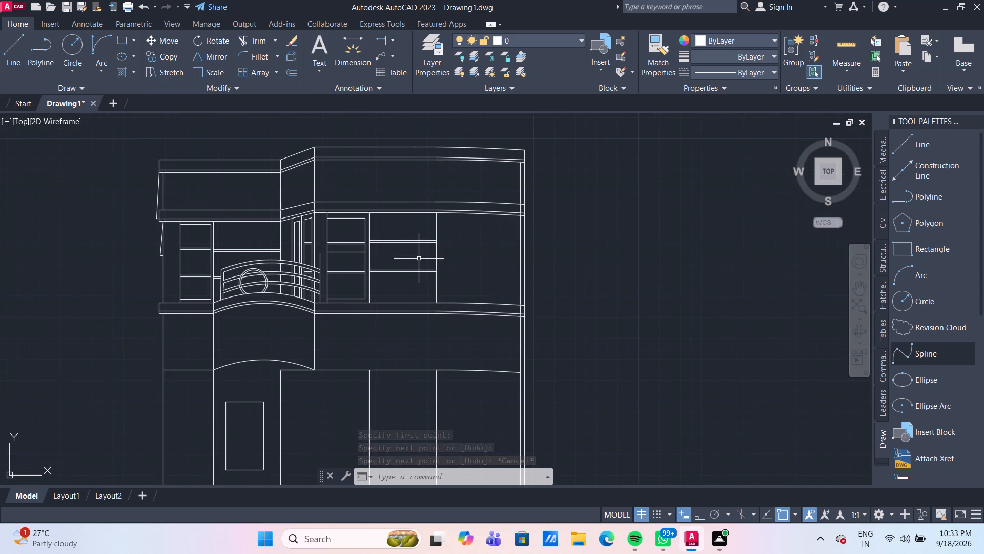
scroll(237, 264, "up", 2)
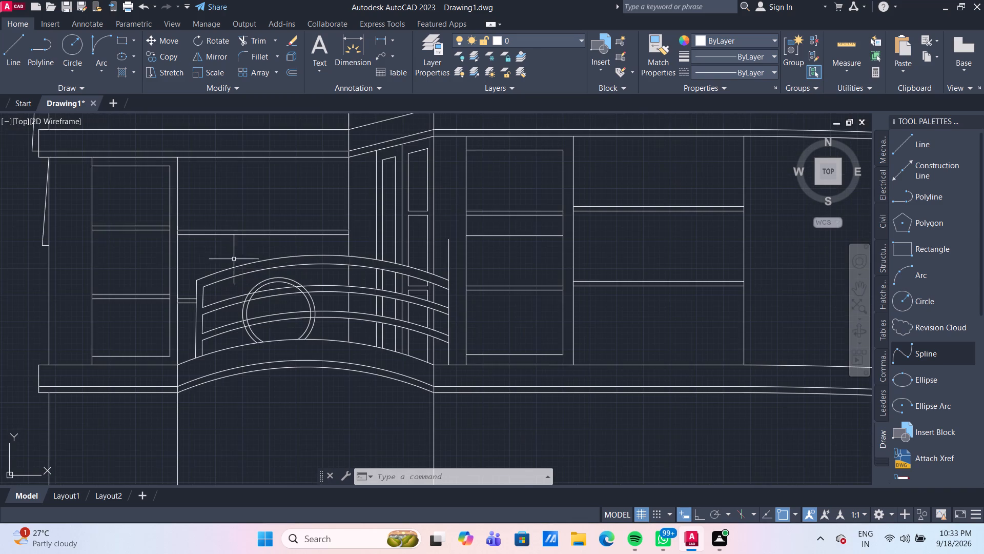
scroll(133, 260, "up", 1)
left_click(15, 55)
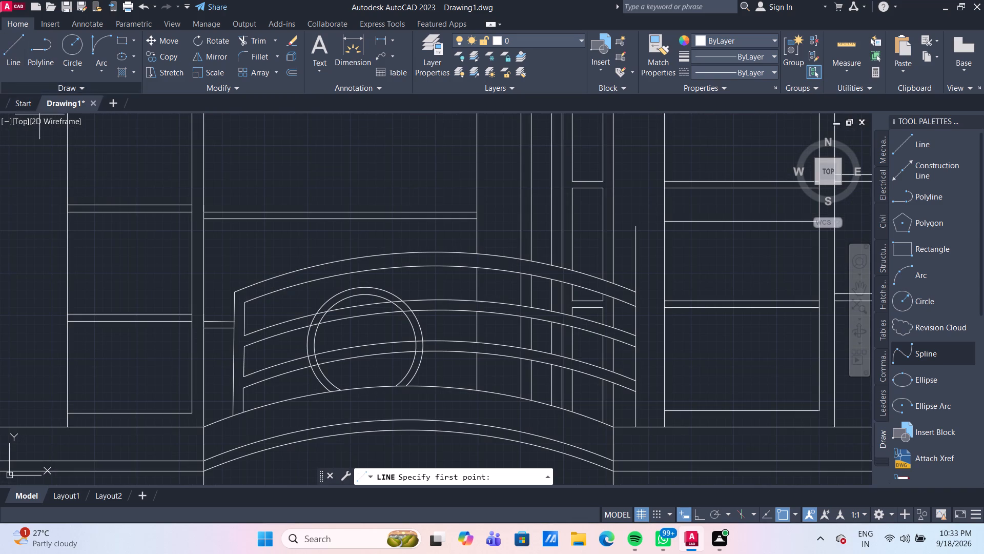
scroll(110, 222, "up", 1)
scroll(110, 222, "down", 3)
scroll(110, 229, "up", 2)
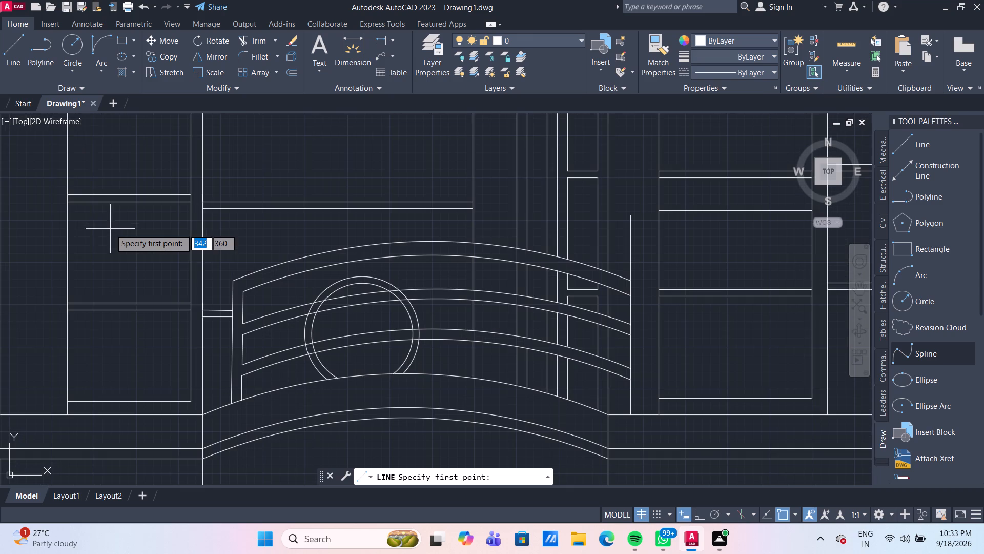
left_click(65, 236)
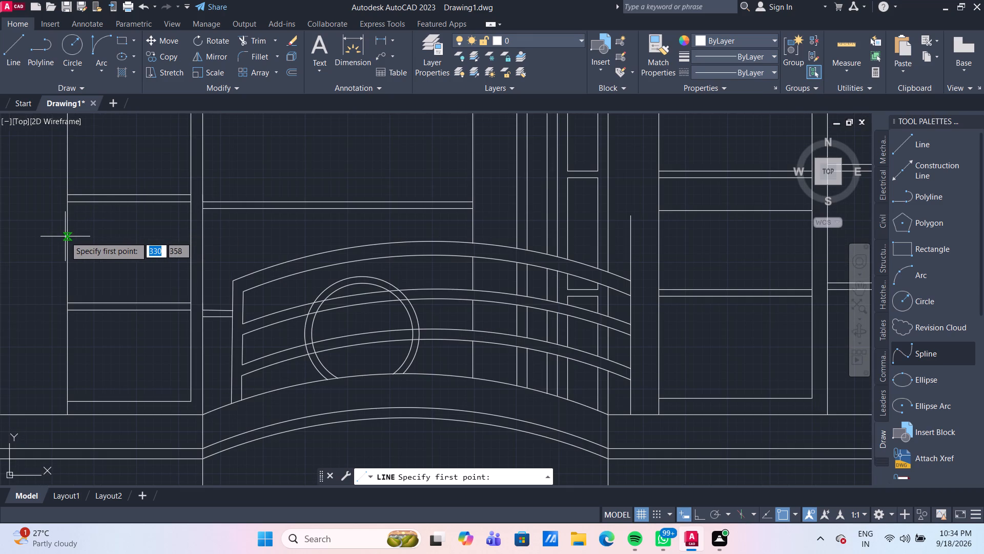
left_click(194, 239)
key("Escape")
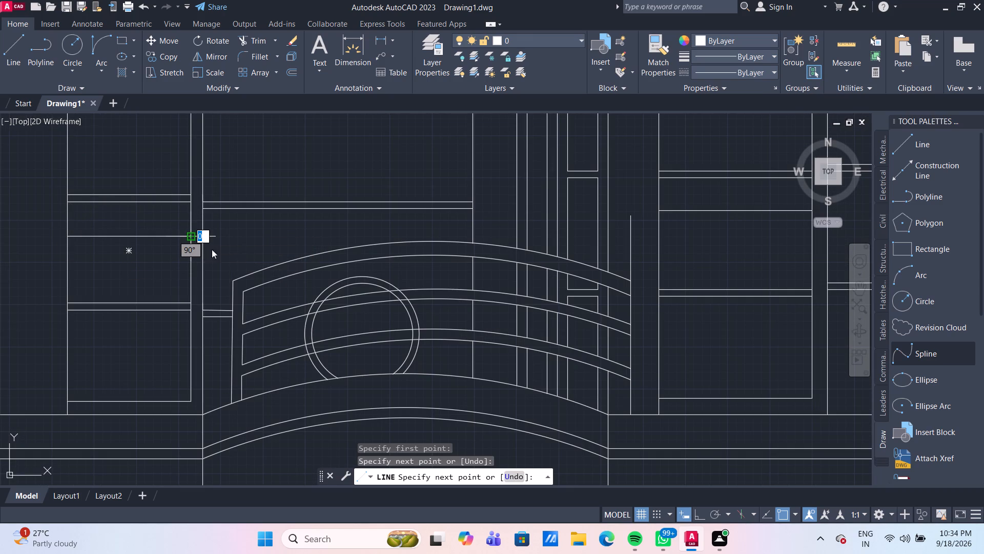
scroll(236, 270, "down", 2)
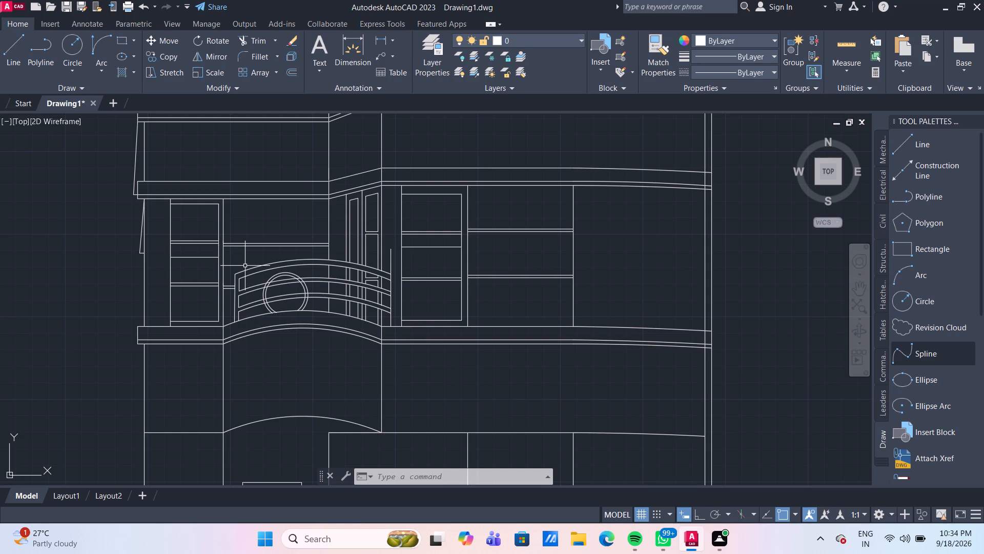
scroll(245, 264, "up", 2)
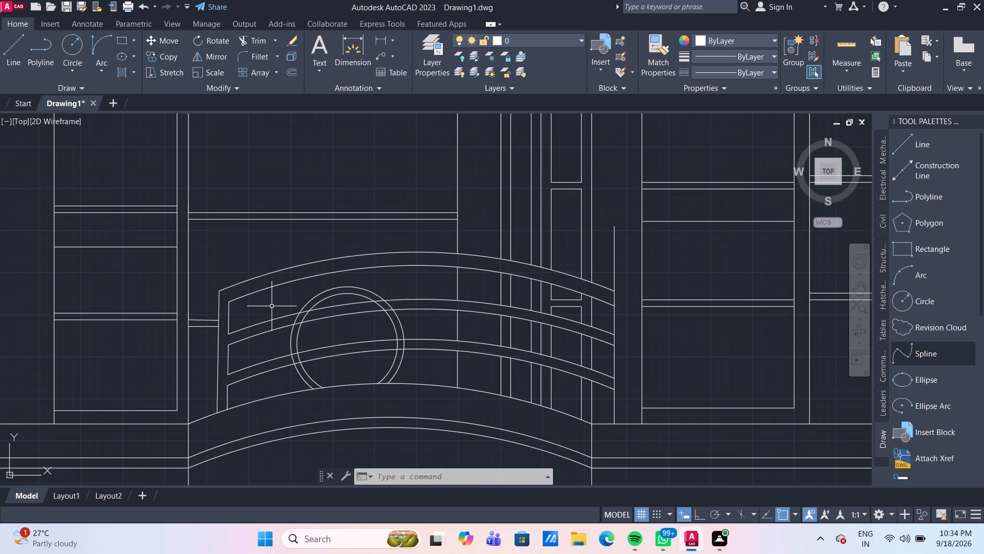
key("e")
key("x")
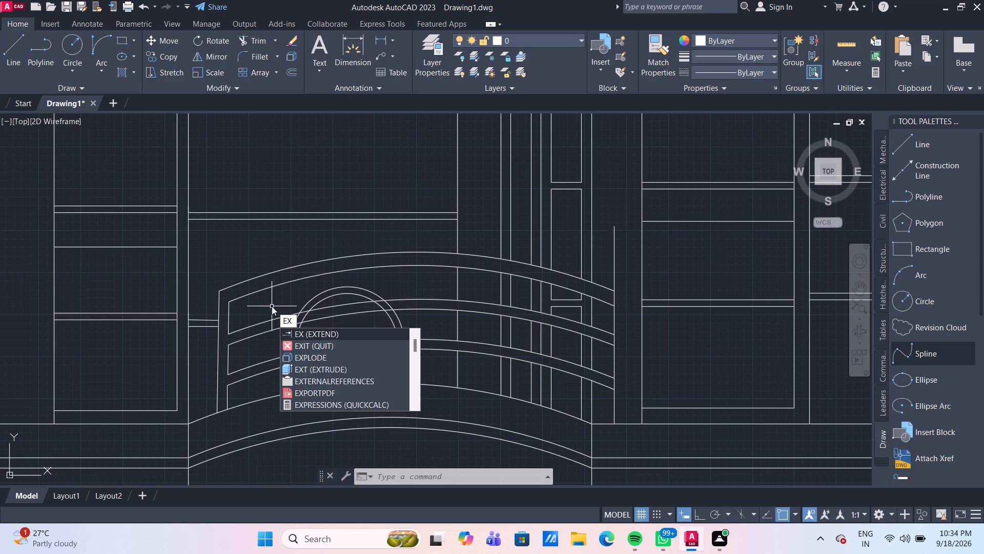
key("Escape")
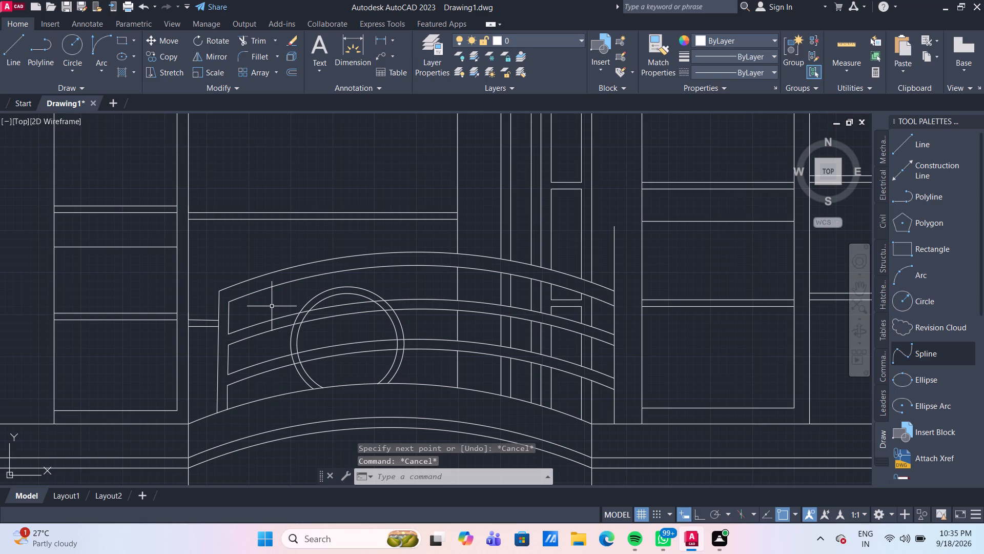
Trim away the left portion of the railing's top rail: both arcs, its inner end line and the outer side line's upper part.
type("tr")
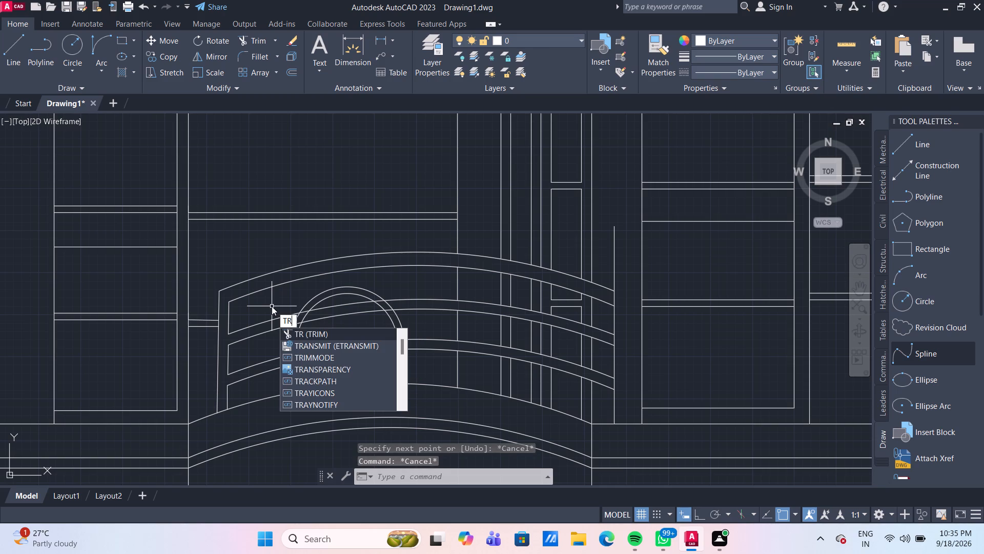
key("Return")
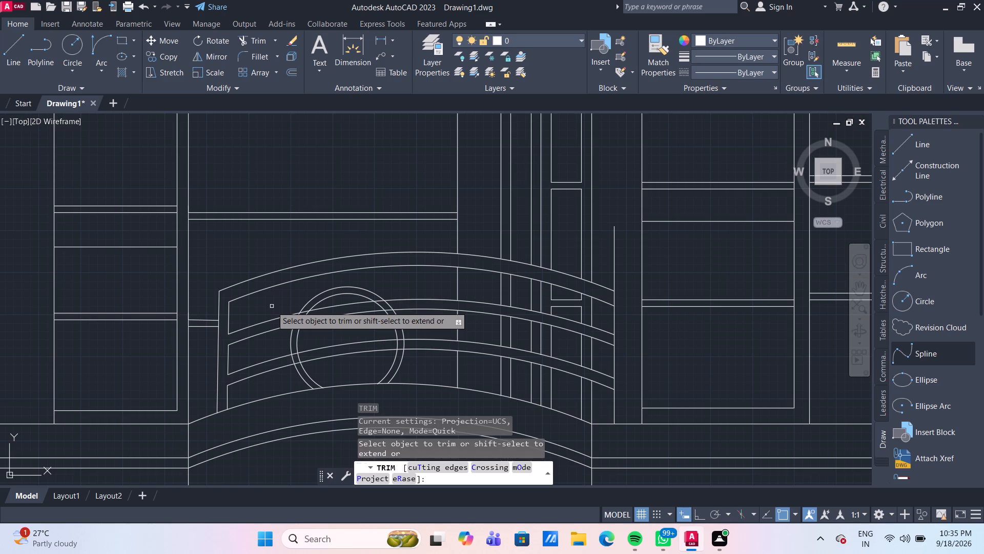
left_click(229, 325)
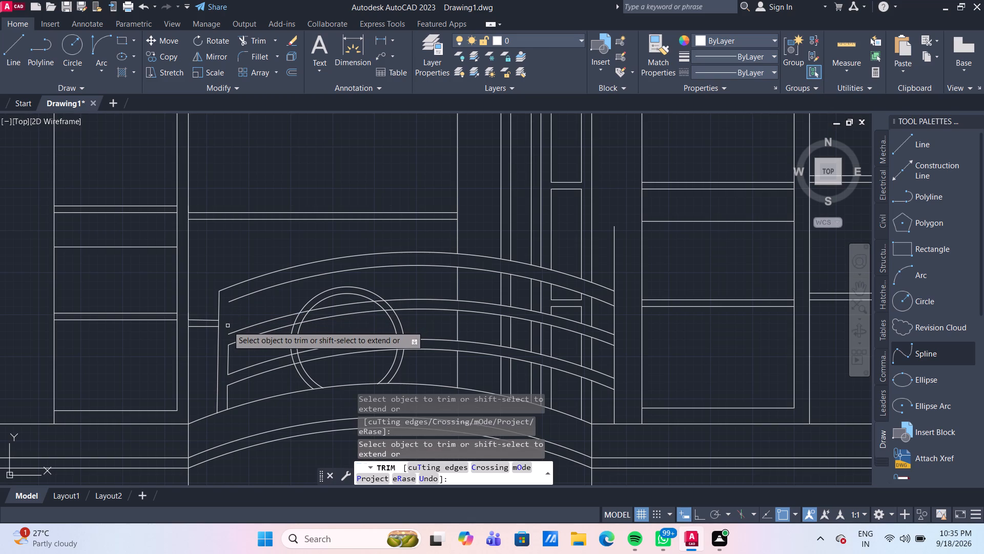
left_click(240, 300)
left_click(241, 285)
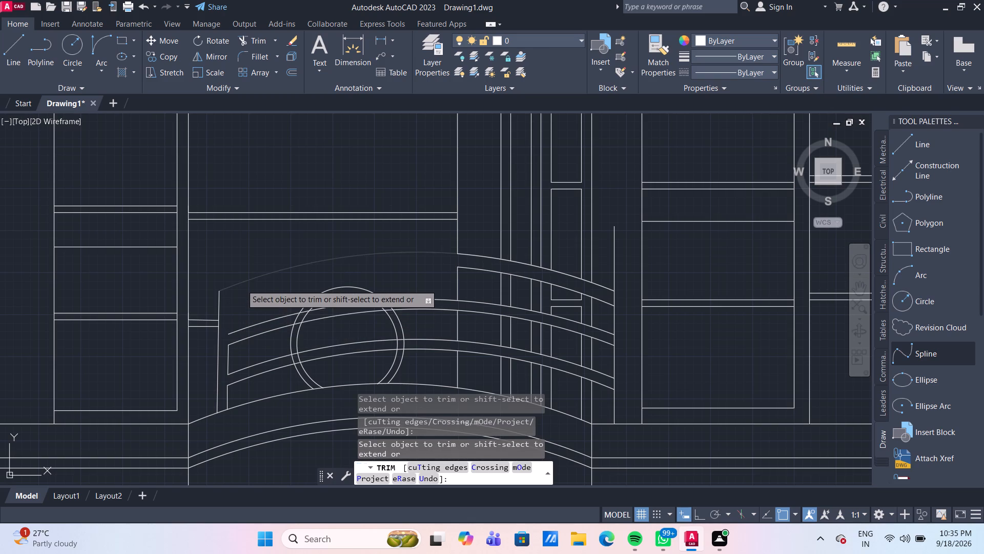
left_click(217, 303)
Trim both arcs of the curved railing's top rail between the wall edge and the third vertical frame line to its right.
middle_click_drag(424, 269, 366, 262)
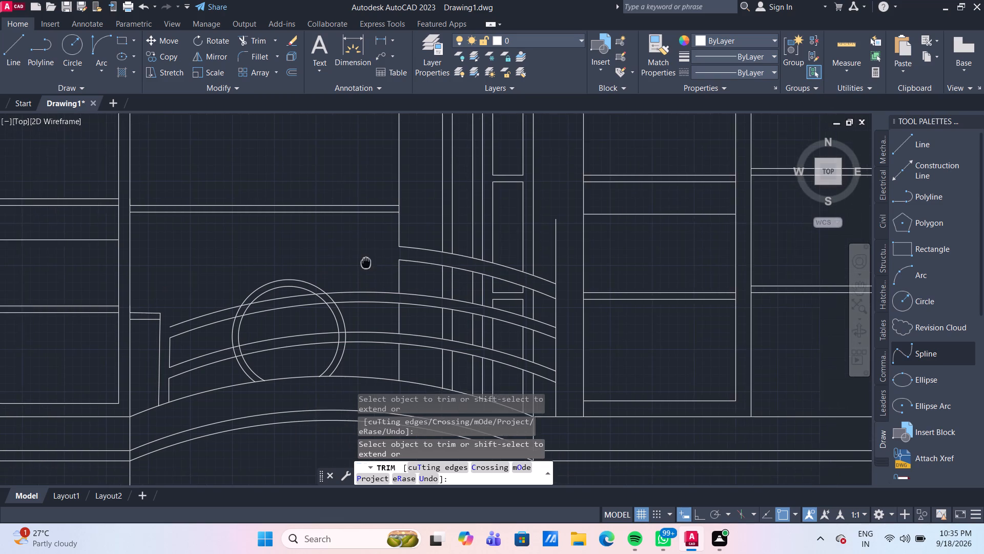
middle_click_drag(366, 262, 321, 246)
scroll(321, 246, "down", 1)
scroll(382, 256, "up", 2)
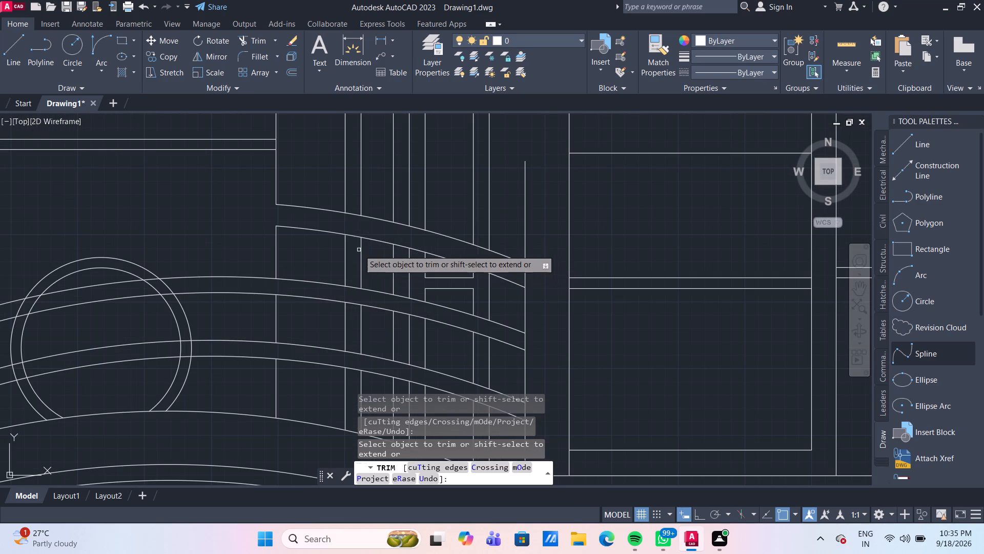
left_click_drag(313, 256, 312, 244)
left_click(302, 169)
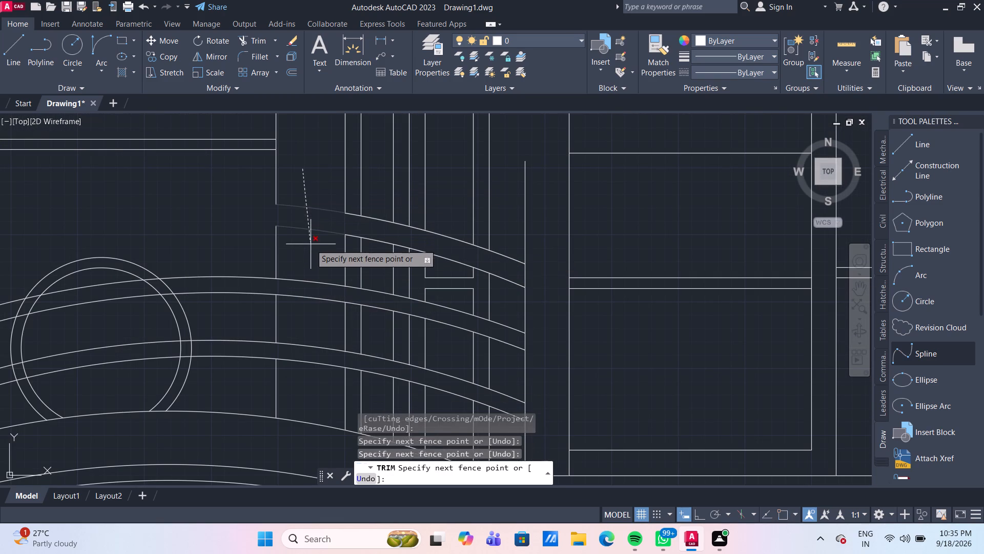
left_click(311, 250)
left_click_drag(372, 190, 372, 202)
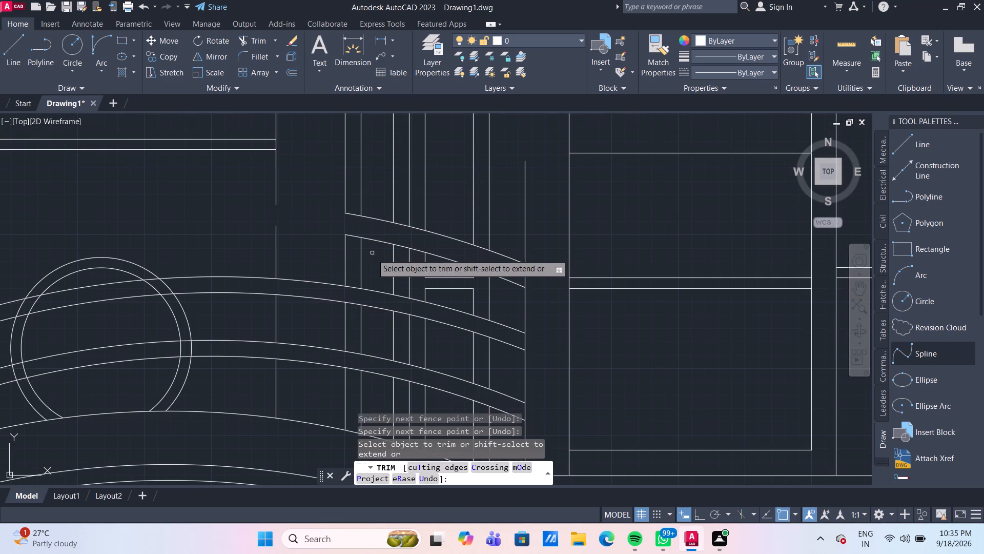
left_click(372, 260)
left_click(373, 204)
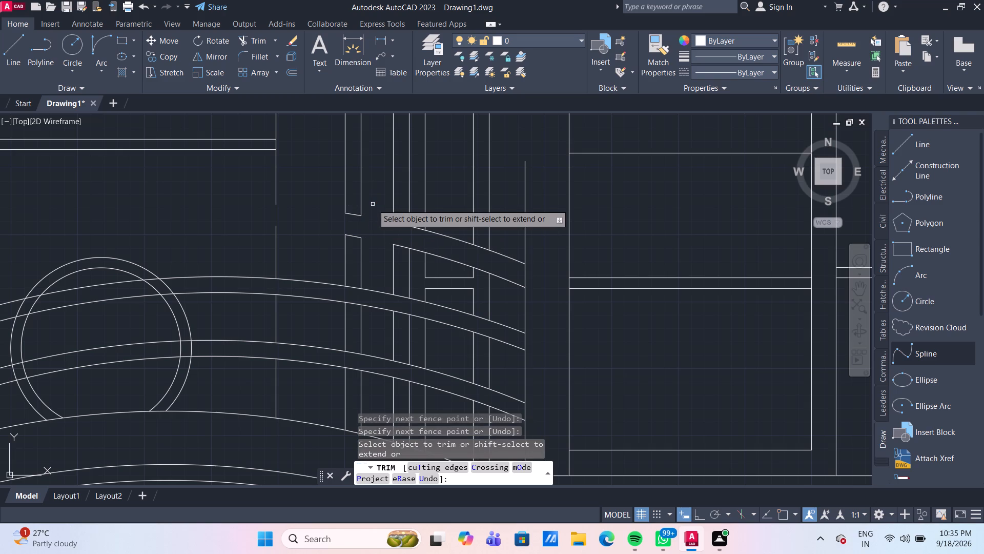
left_click(353, 212)
left_click(353, 247)
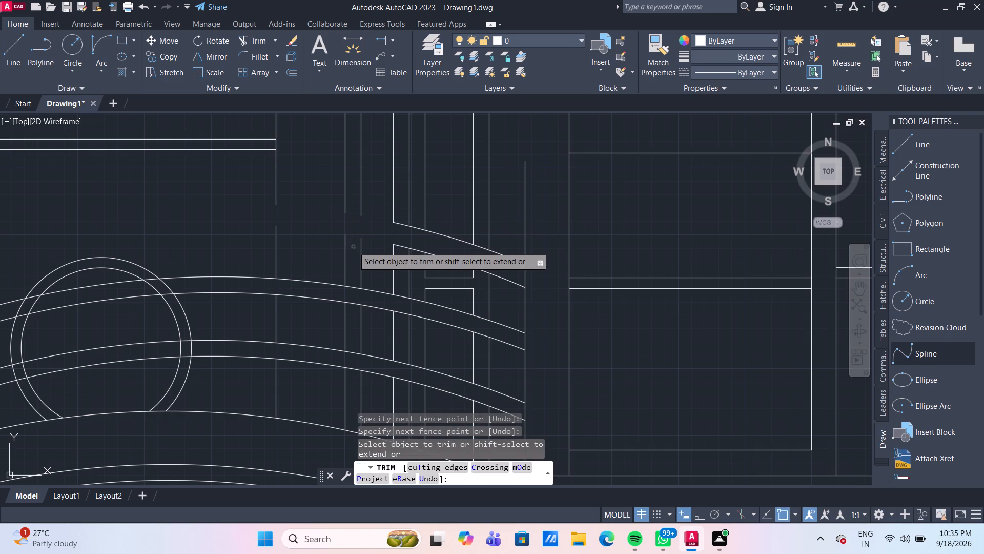
Trim the remaining right part of both top-rail arcs, segment by segment, and the upper part of the railing's right end line.
left_click(404, 211)
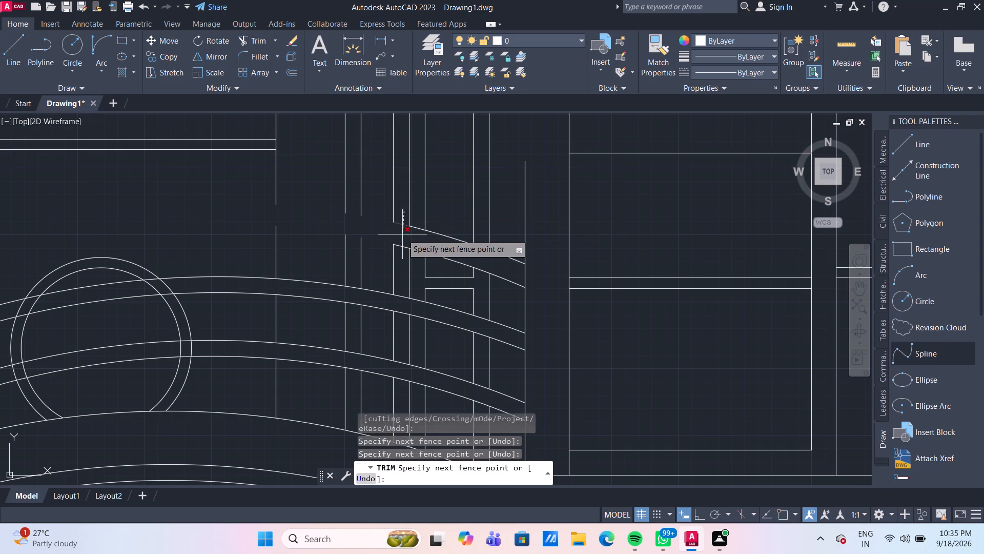
left_click(402, 258)
left_click(419, 219)
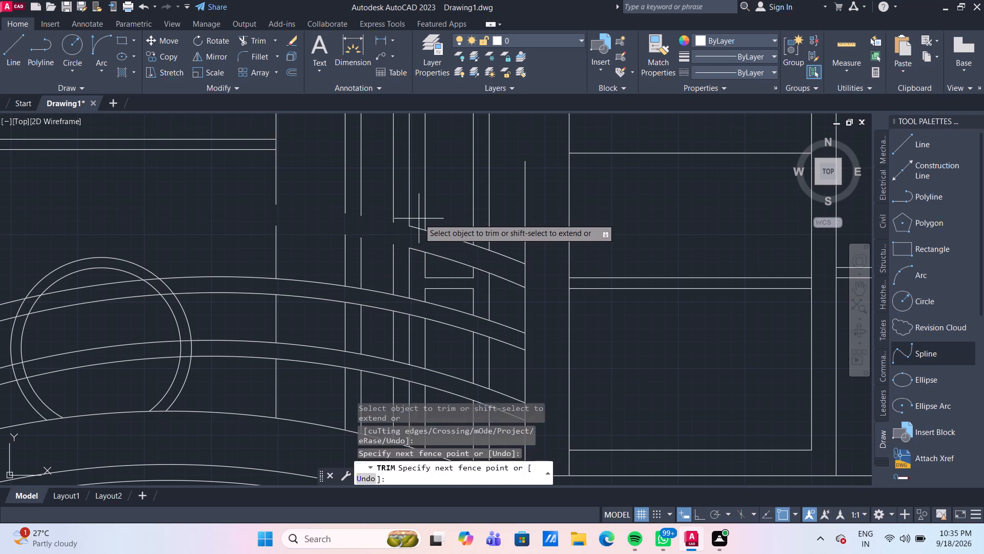
left_click(419, 268)
left_click(459, 223)
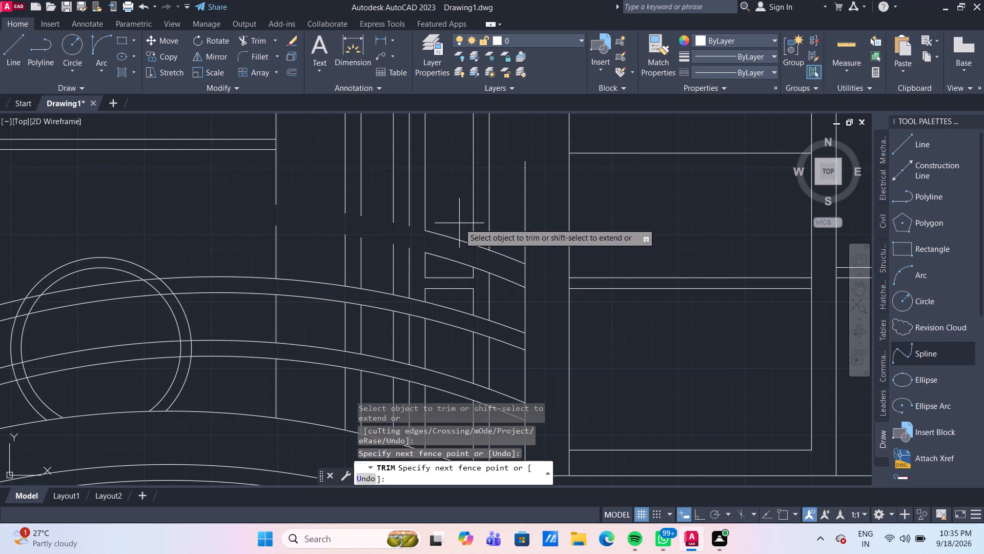
left_click(440, 269)
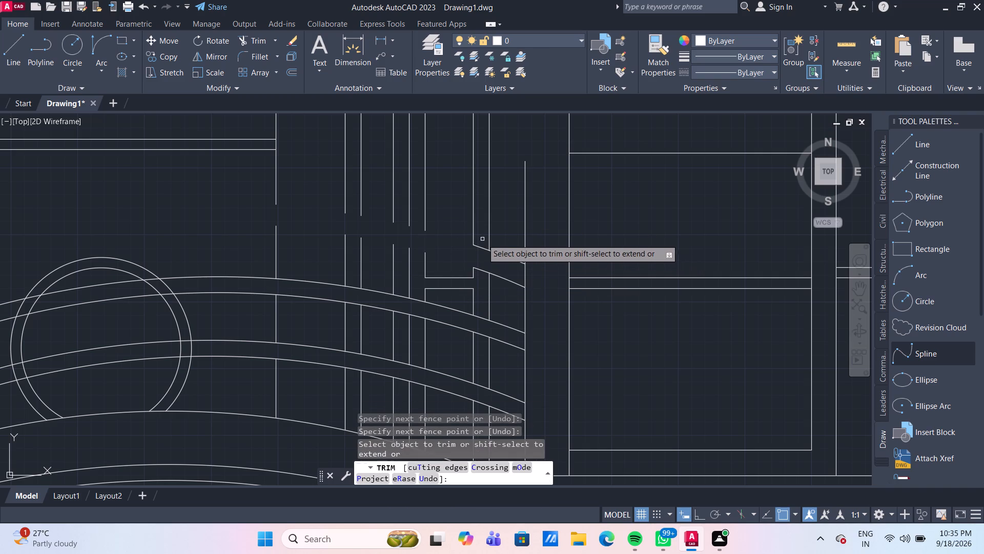
left_click(482, 239)
left_click(481, 279)
left_click_drag(500, 234, 504, 243)
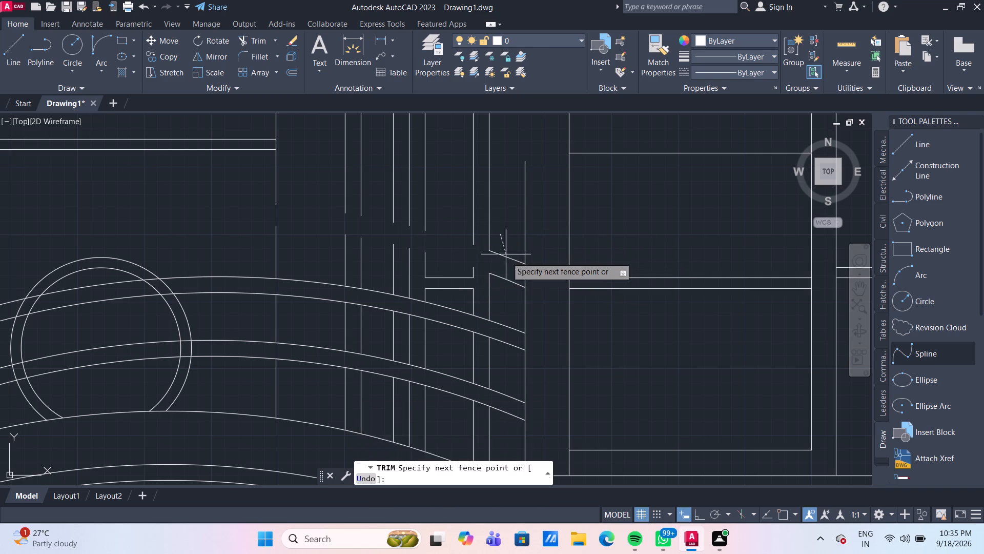
left_click(503, 286)
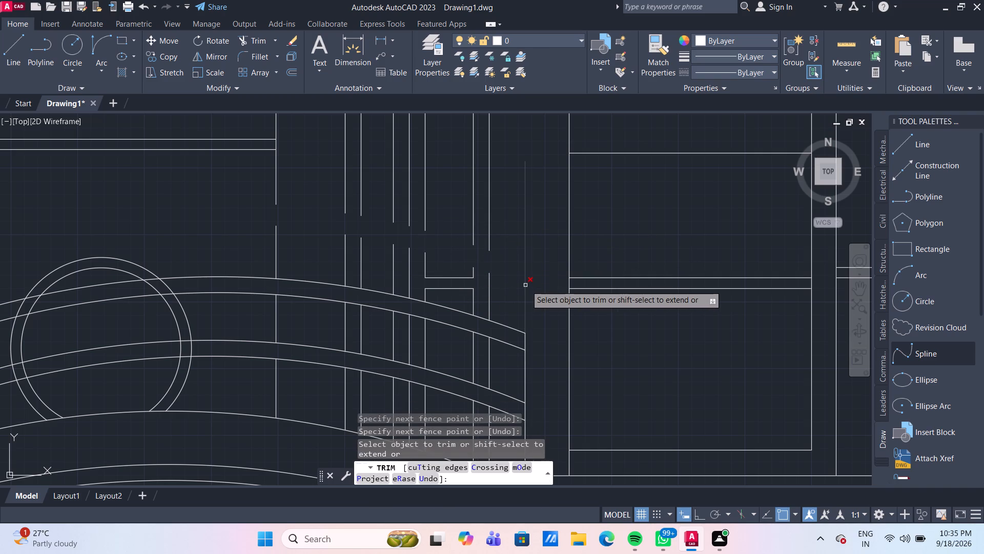
left_click(526, 285)
scroll(526, 285, "down", 3)
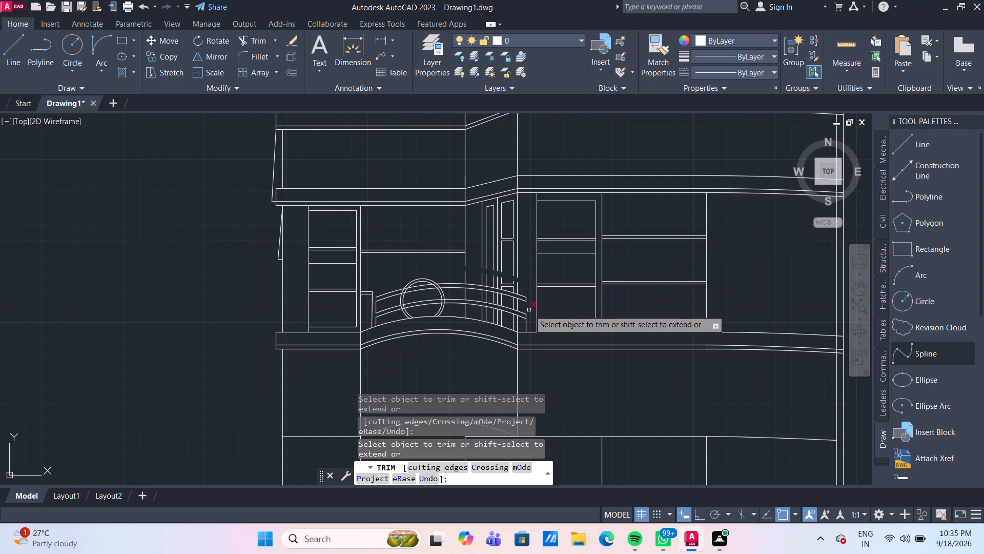
scroll(540, 295, "up", 2)
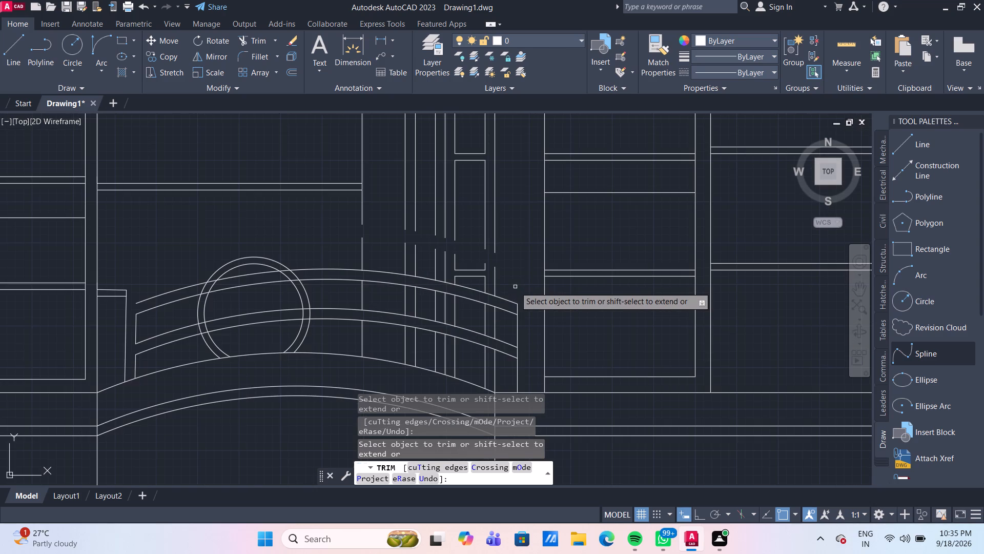
middle_click_drag(515, 287, 515, 251)
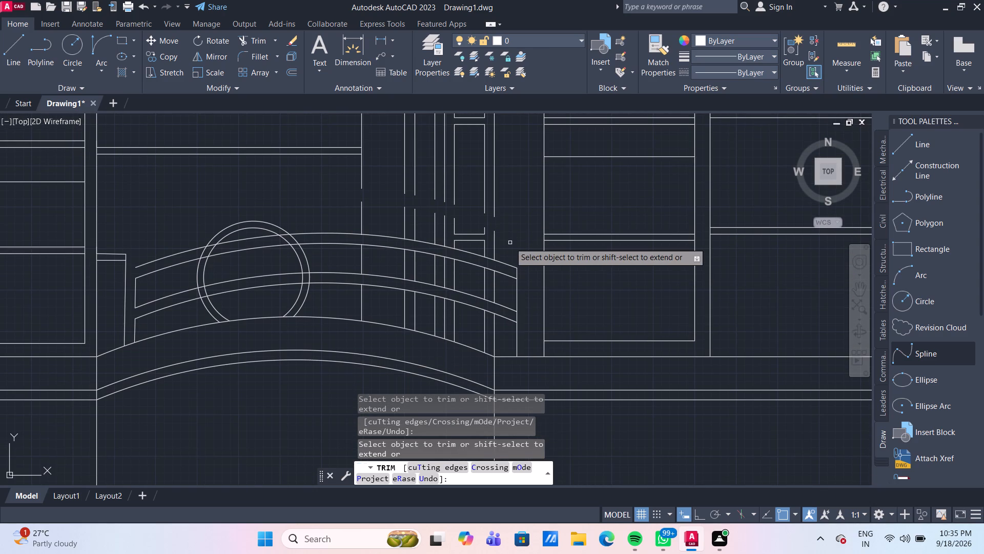
key("Escape")
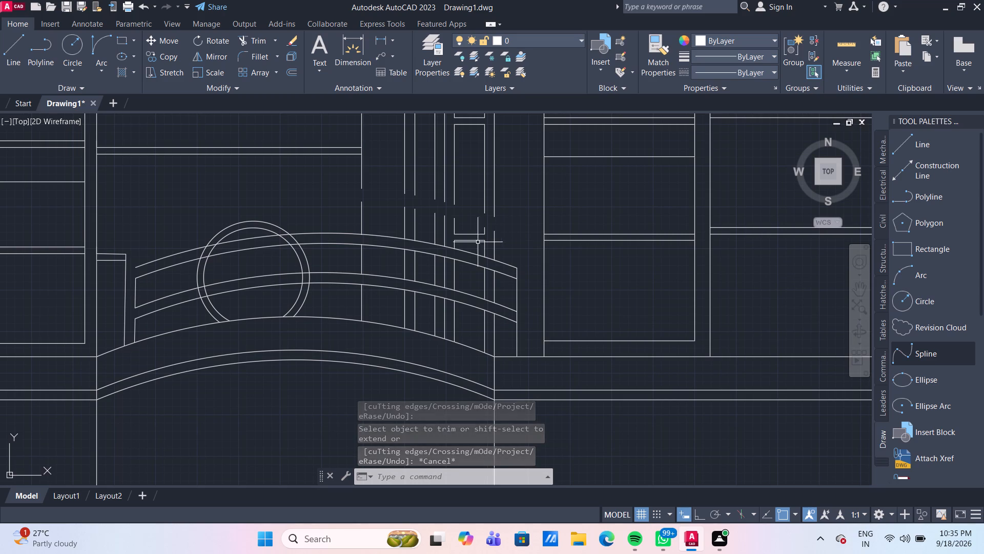
Delete the uppermost remaining arc of the curved railing.
left_click(345, 235)
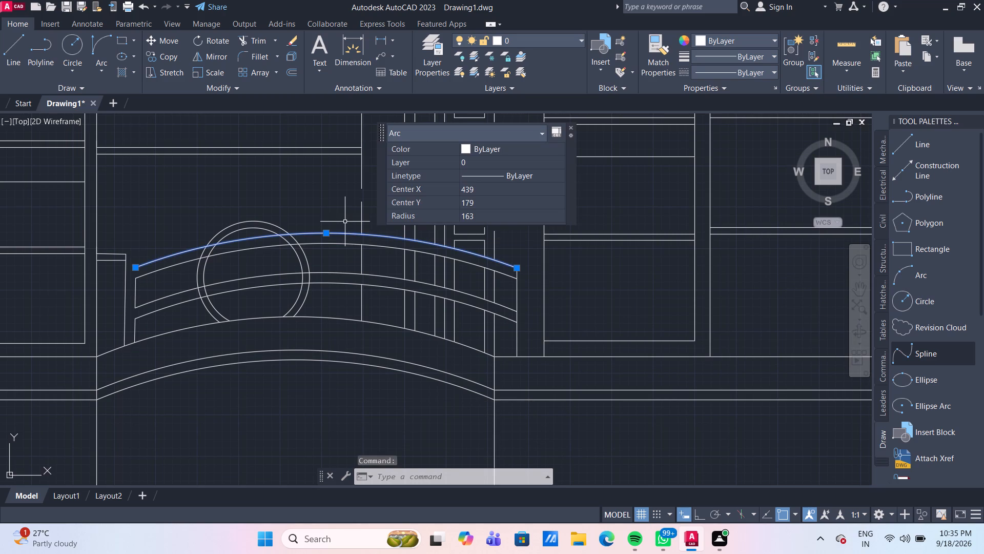
key("Delete")
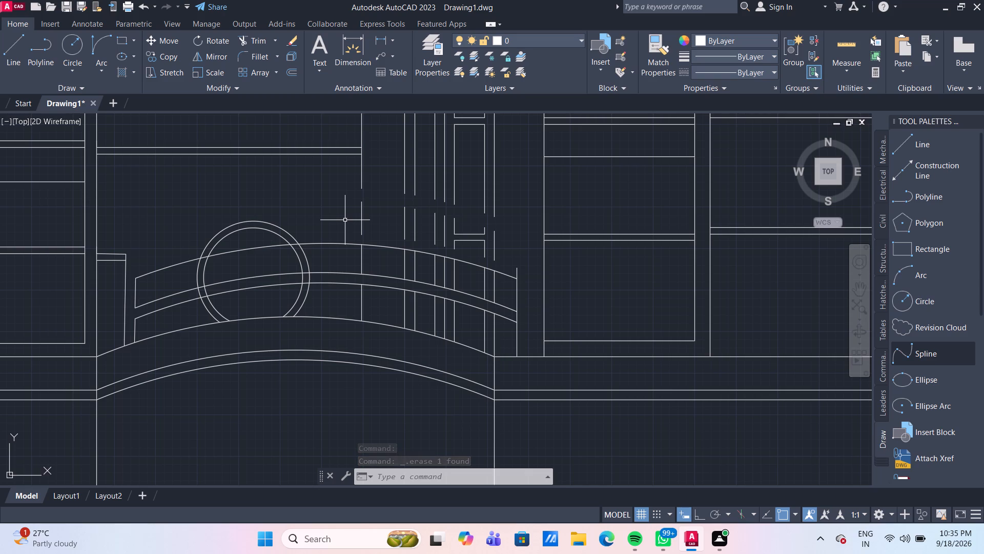
Extend the broken vertical wall and window frame lines down across the gap left by the removed top rail to the curved railing.
scroll(345, 220, "down", 1)
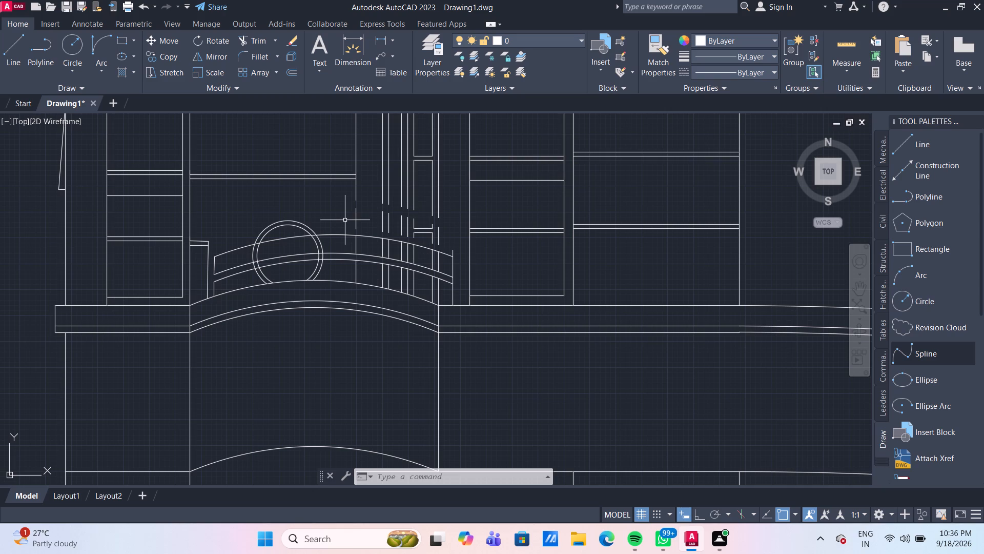
scroll(345, 220, "up", 1)
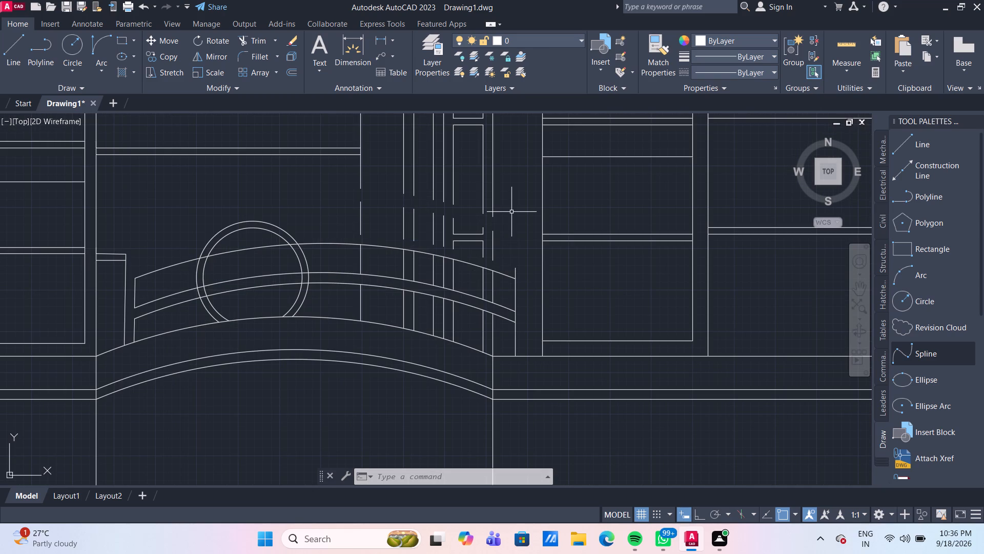
type("ex")
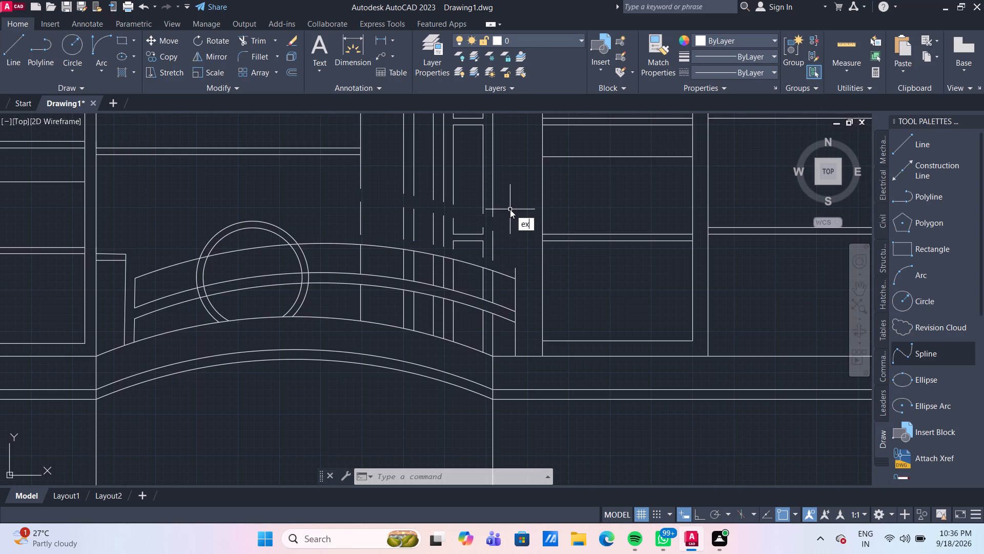
key("Return")
left_click(511, 199)
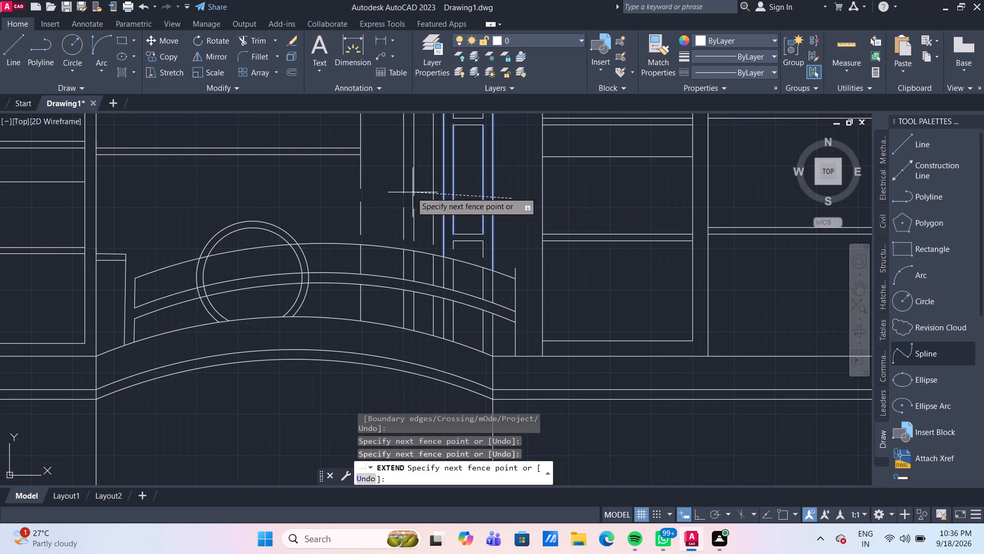
left_click(347, 180)
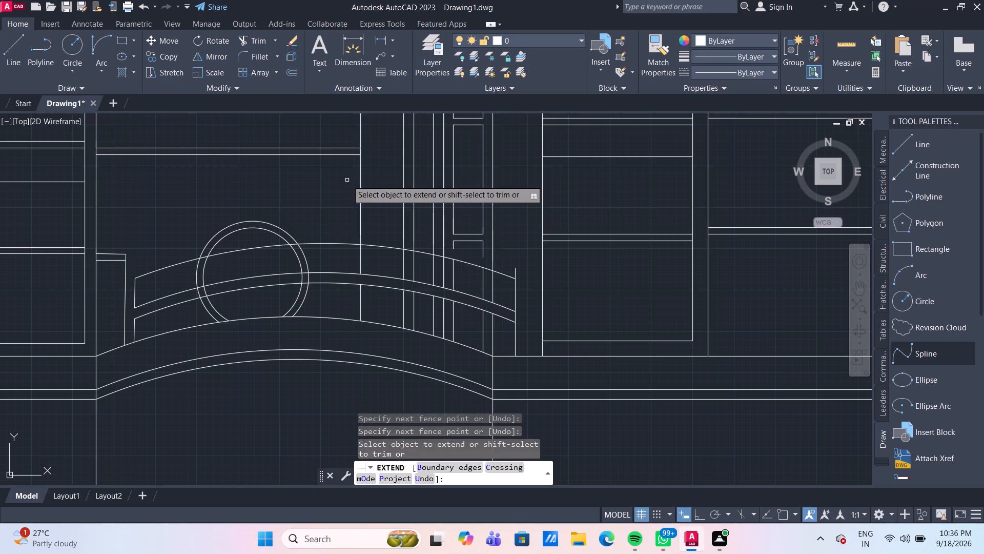
scroll(464, 249, "up", 2)
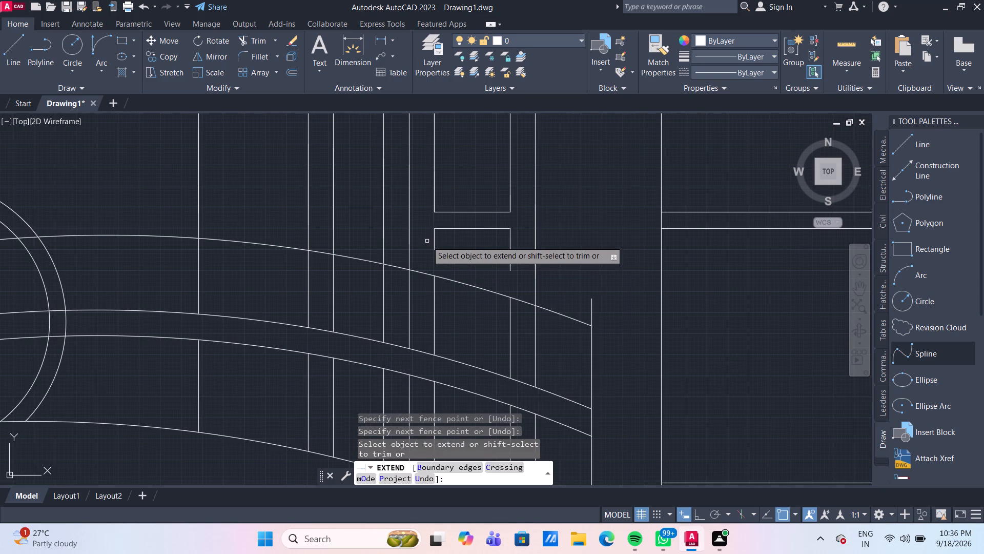
left_click(427, 241)
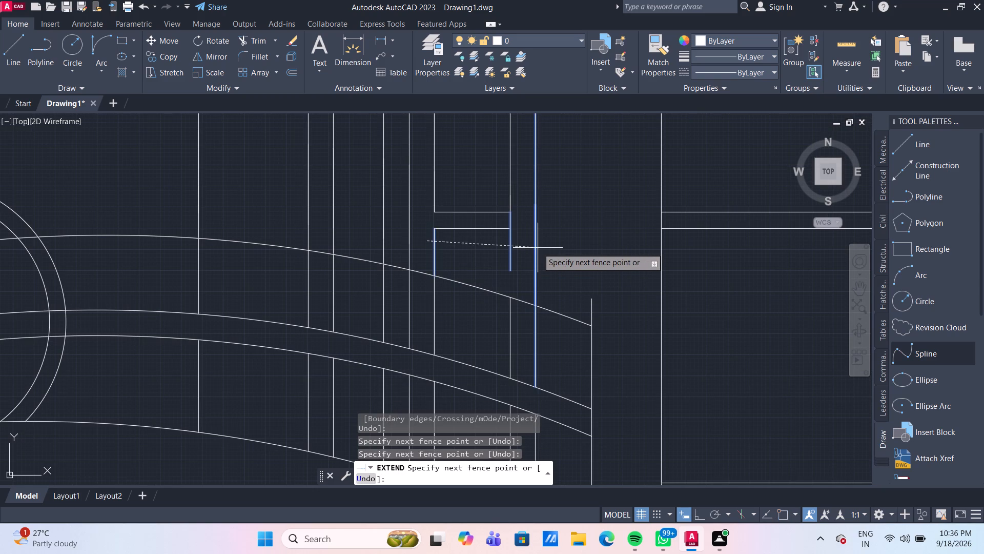
left_click(540, 248)
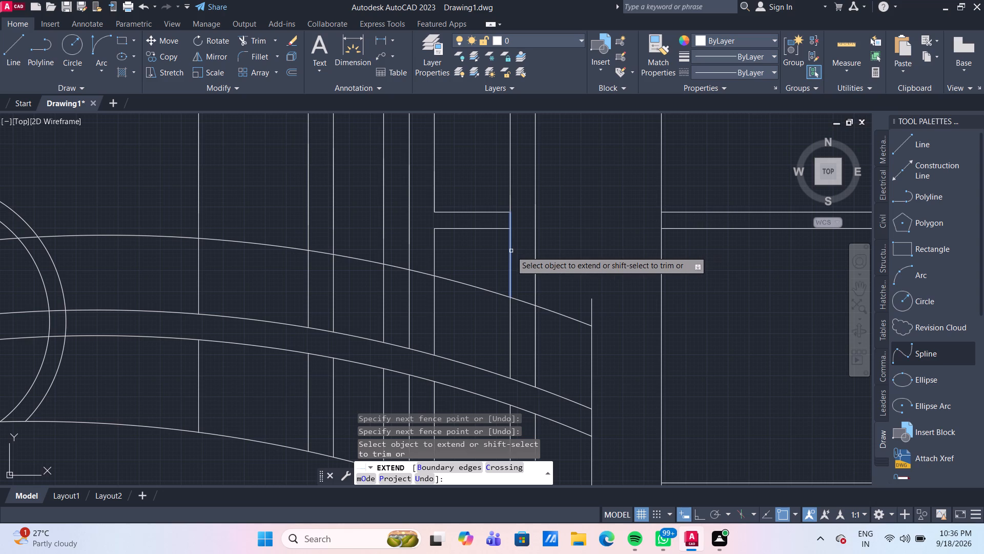
left_click(511, 251)
key("Escape")
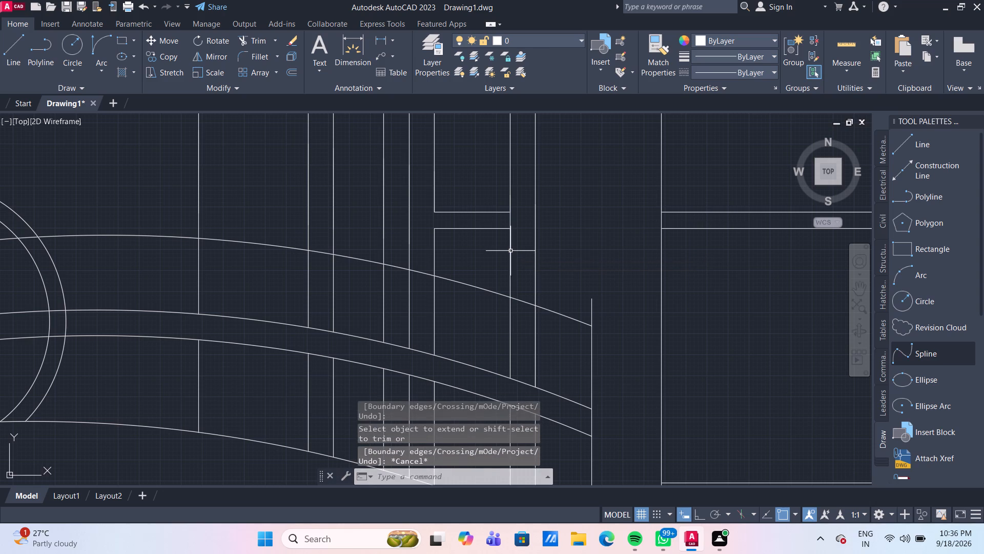
Trim the railing's right end-line stub above the arc and the short vertical piece between the narrow window's two lowest panes.
scroll(510, 250, "down", 3)
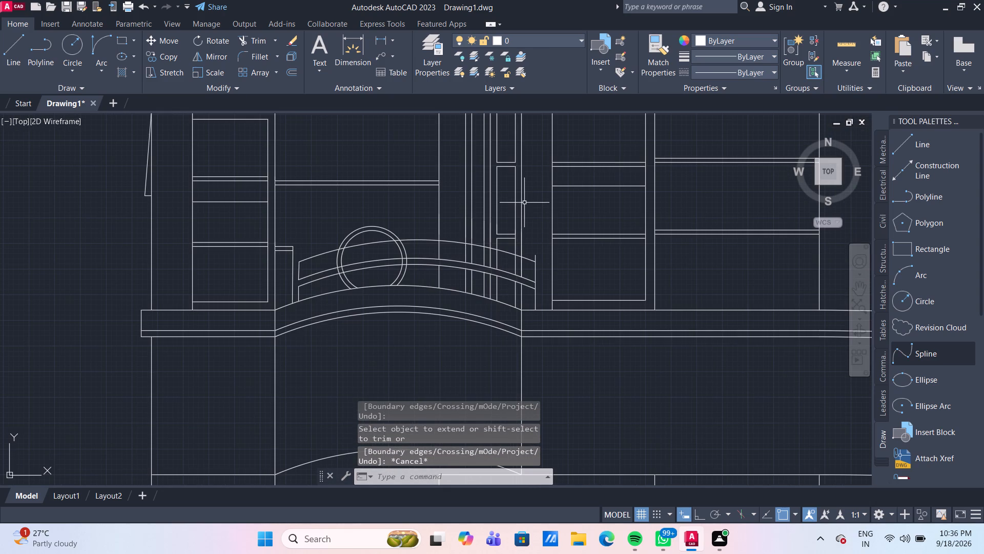
middle_click_drag(523, 204, 512, 243)
scroll(512, 243, "up", 2)
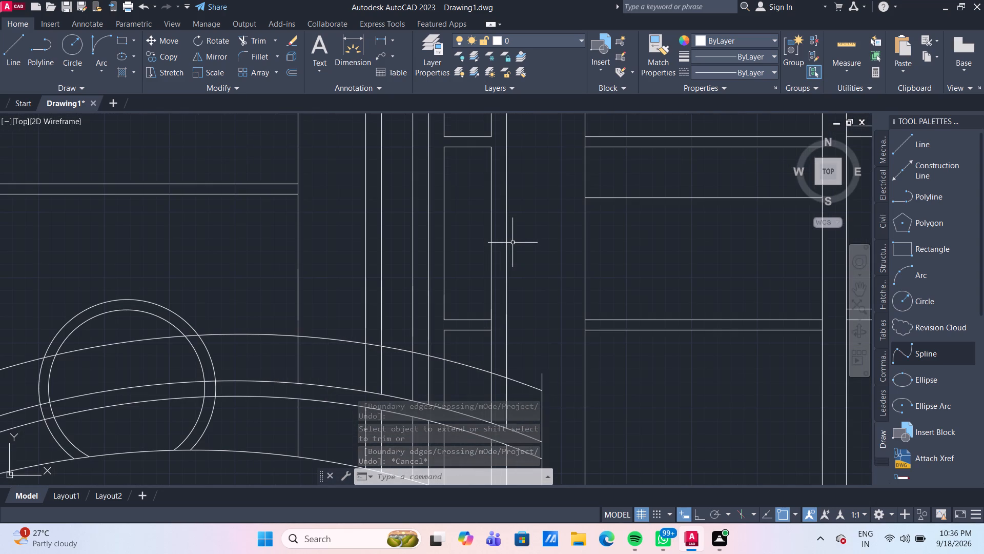
middle_click_drag(504, 314, 484, 268)
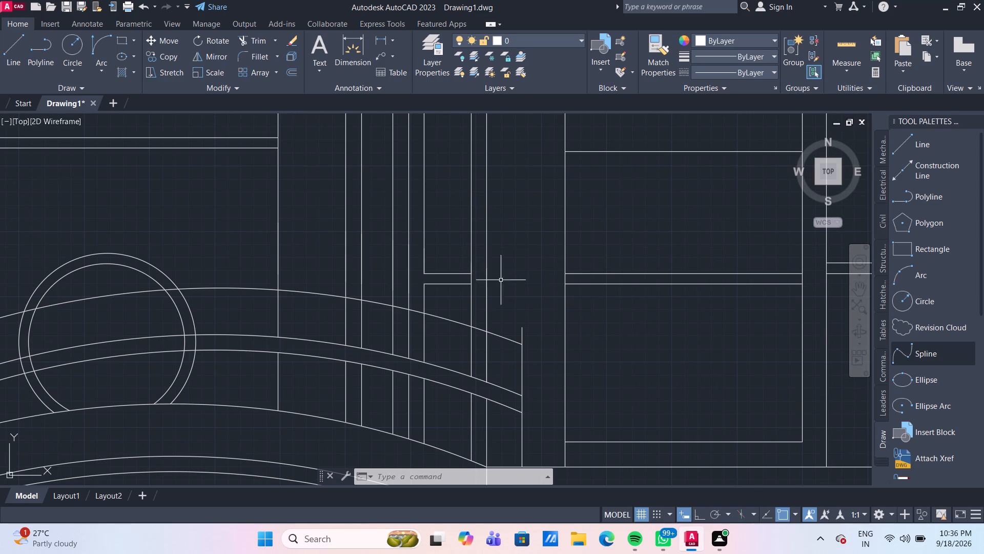
type("tr")
key("Return")
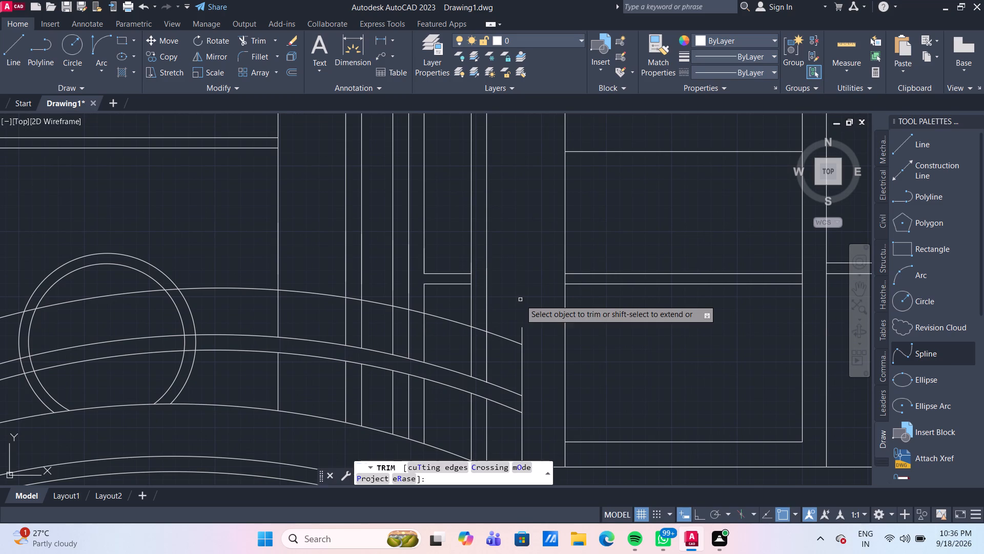
left_click(520, 332)
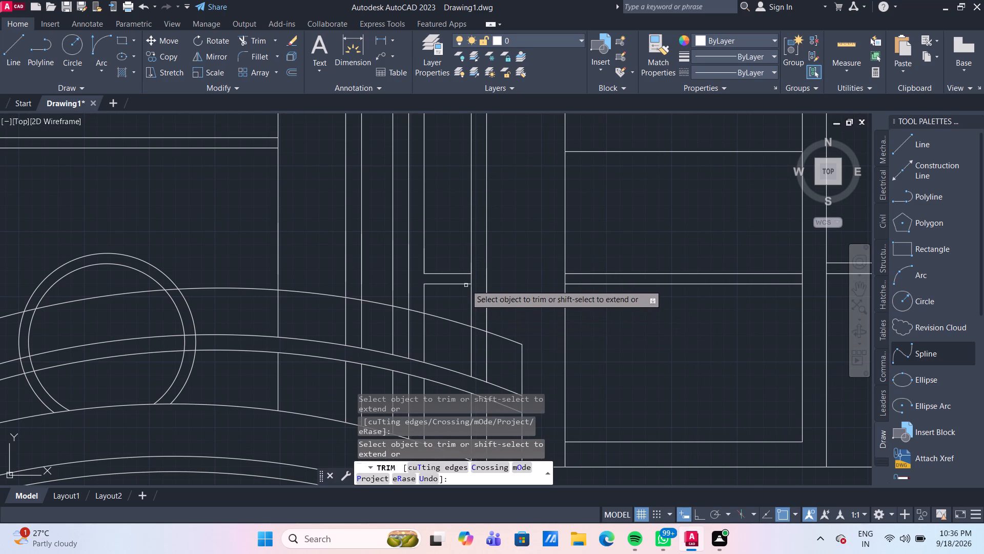
left_click(468, 281)
left_click(473, 279)
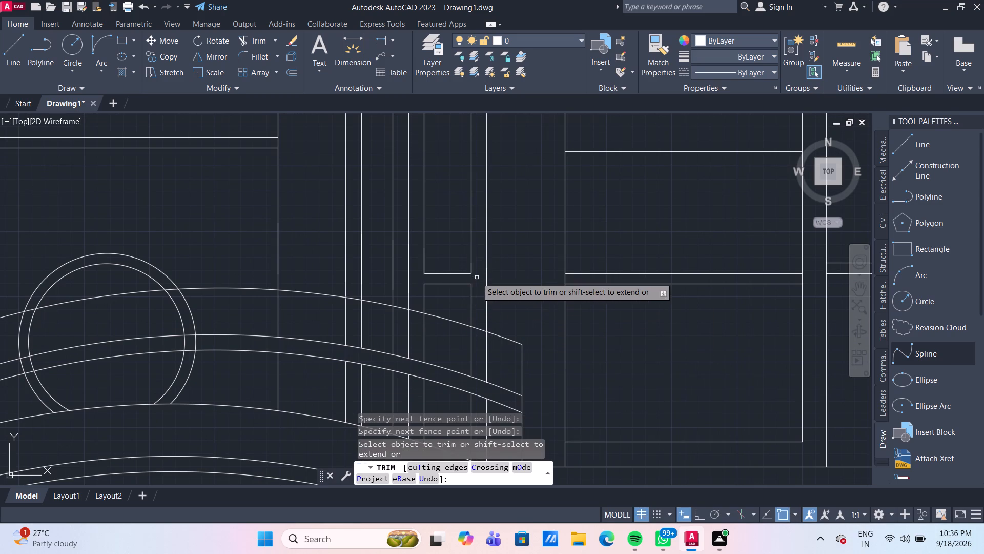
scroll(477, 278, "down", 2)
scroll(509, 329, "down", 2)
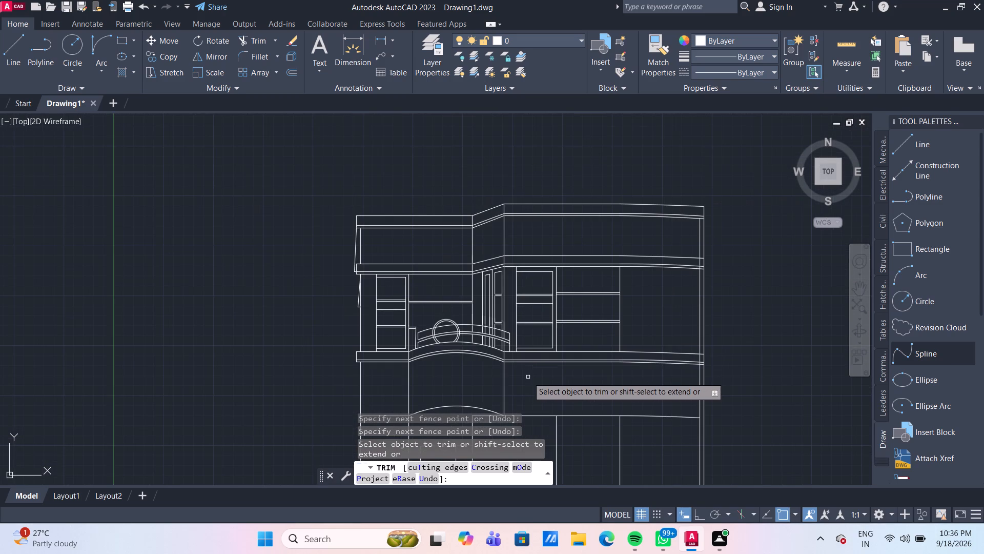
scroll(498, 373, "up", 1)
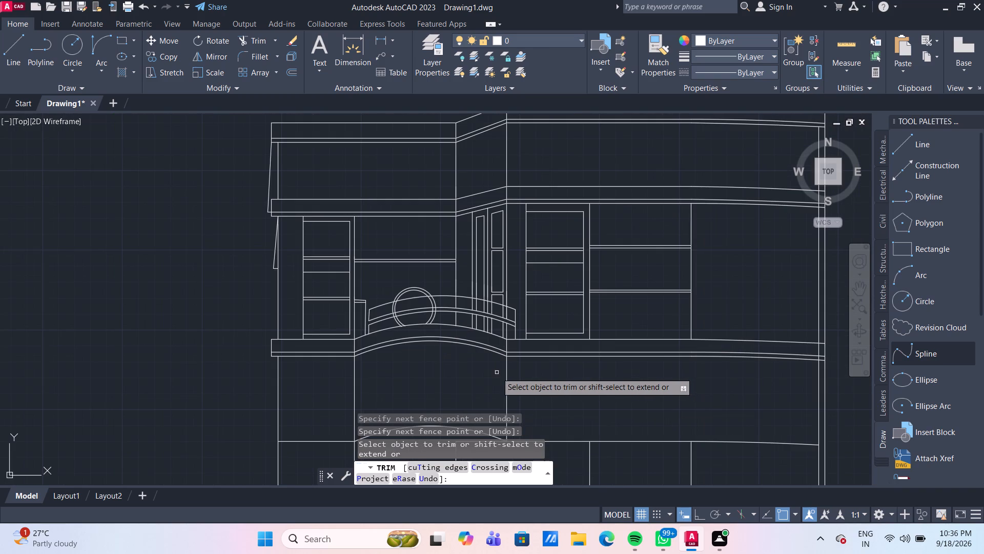
Move the lower of the curved railing's two closely spaced arcs straight down about 5 units, using its right endpoint as base point.
scroll(473, 342, "up", 2)
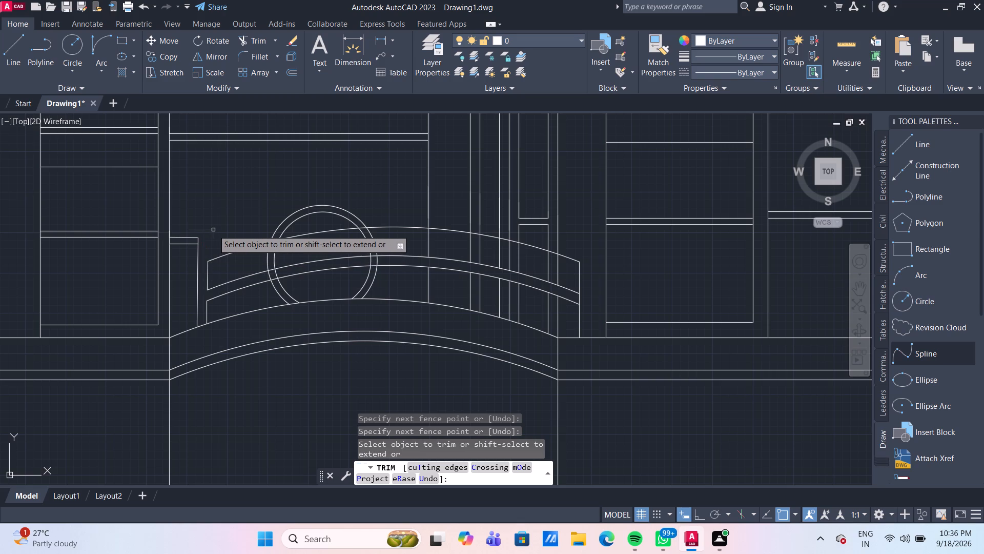
key("Escape")
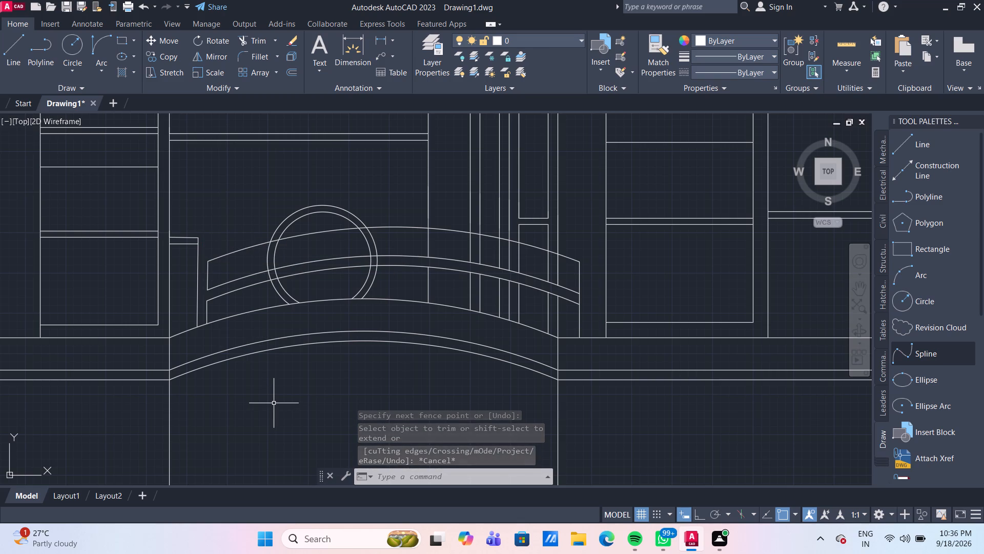
scroll(379, 325, "up", 1)
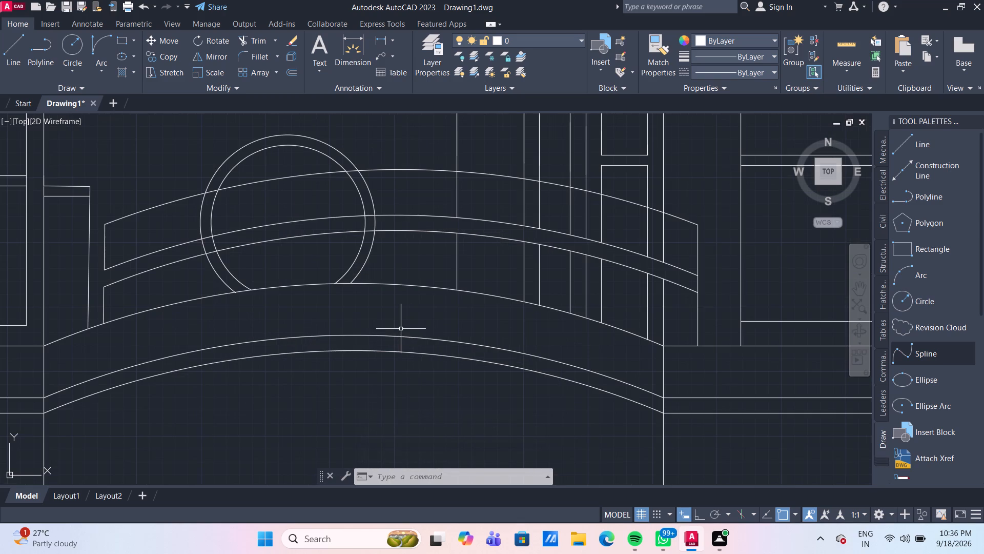
left_click(491, 236)
key("m")
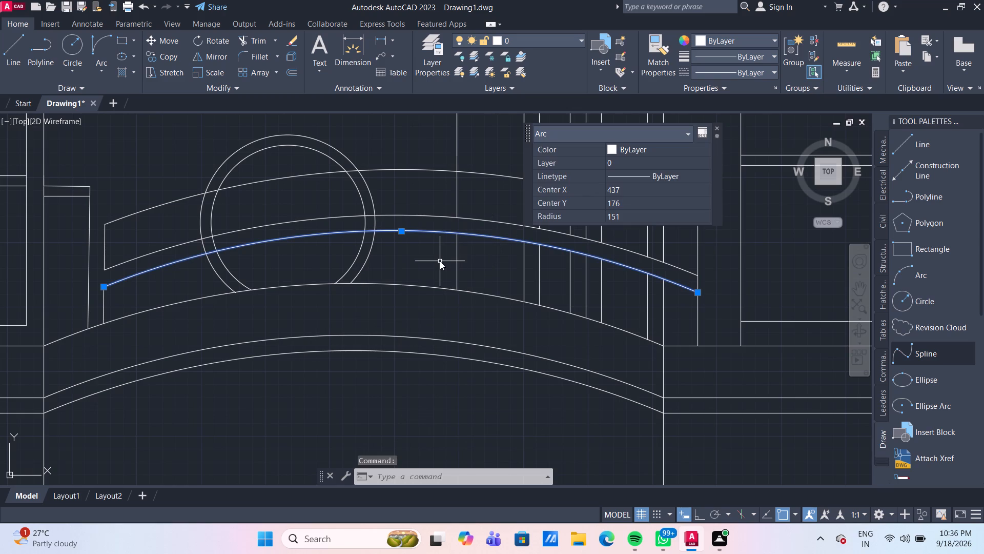
key("Return")
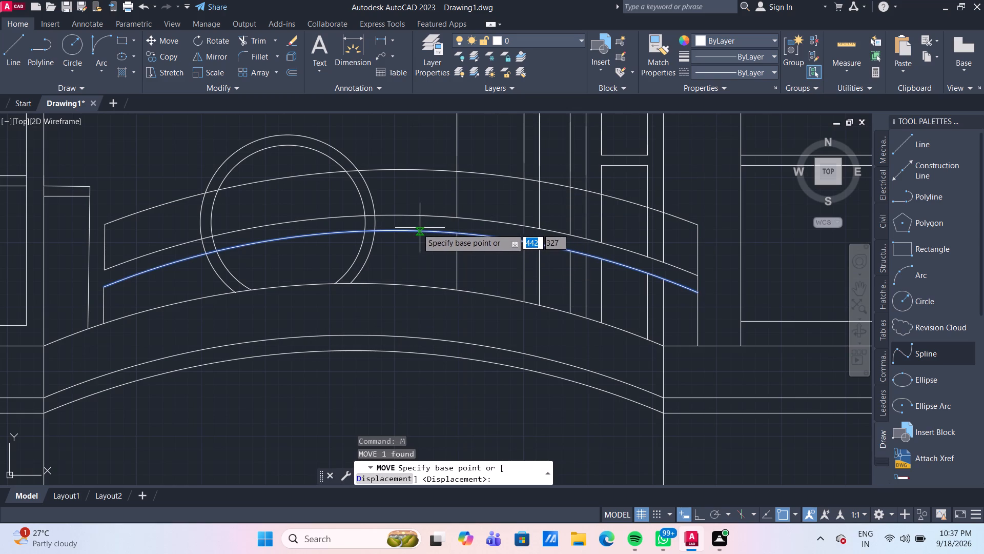
left_click(699, 294)
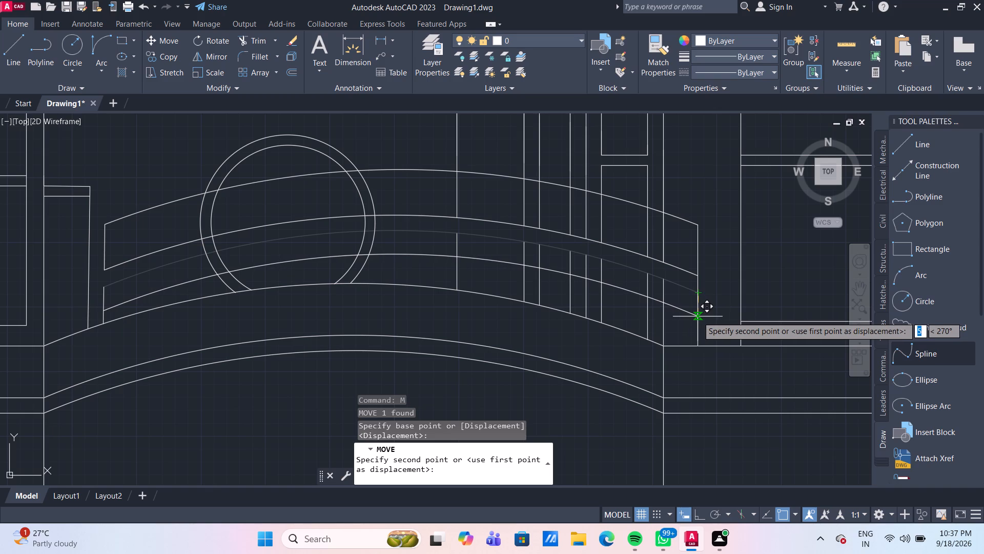
left_click(698, 316)
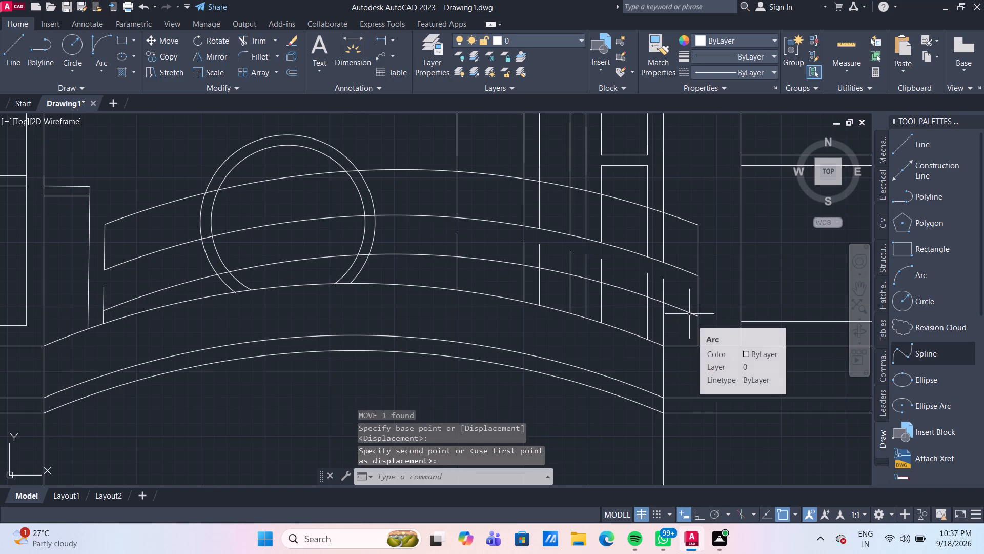
Stretch the right end of the moved lower railing arc down along the end line, to a radius of about 135.
left_click(689, 314)
left_click(698, 316)
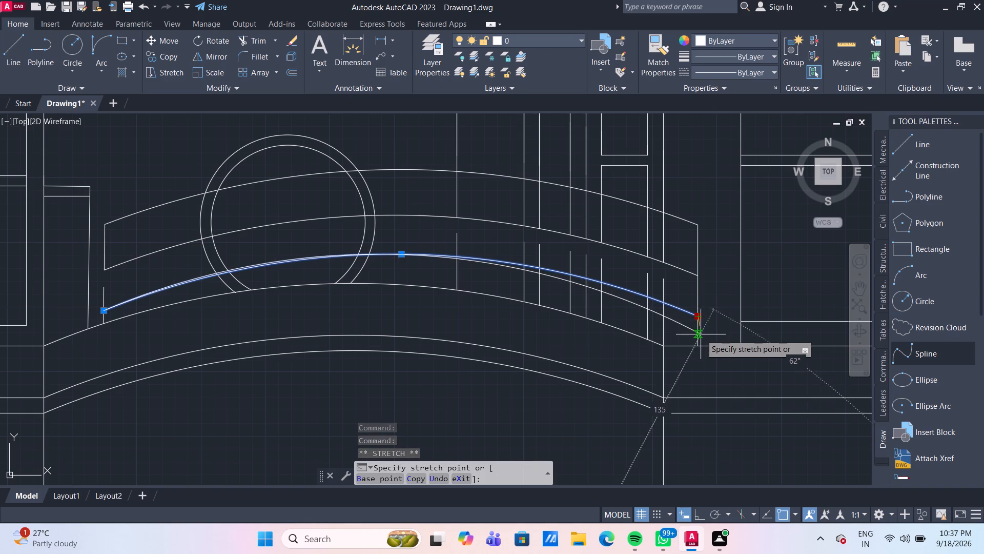
left_click(700, 332)
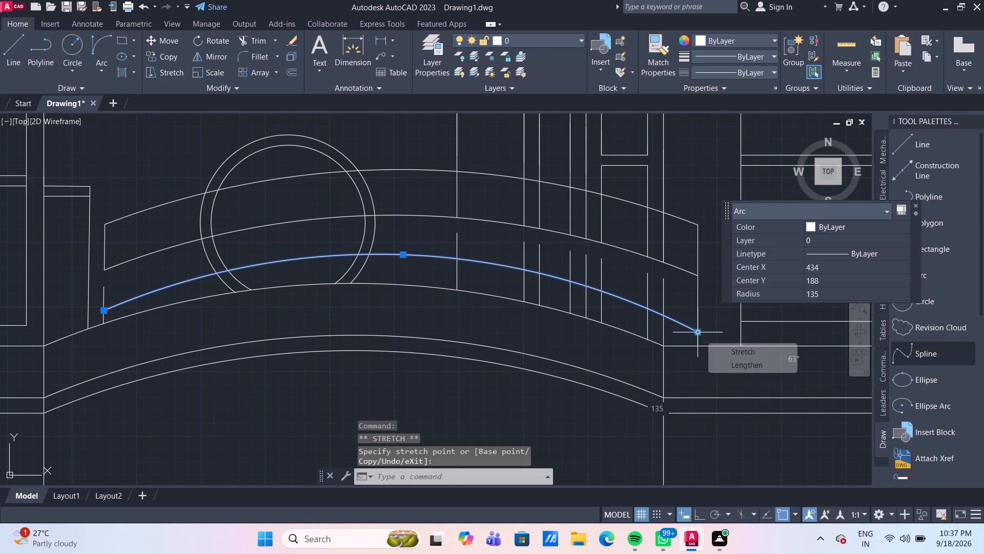
key("Escape")
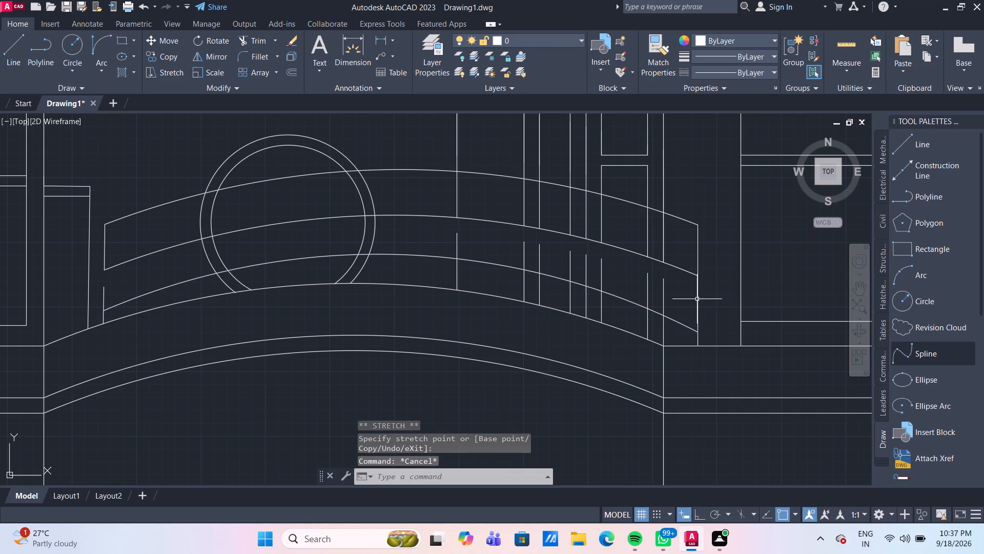
Stretch the right end of the railing's middle arc down along the end line, to a radius of about 143.
scroll(687, 299, "down", 1)
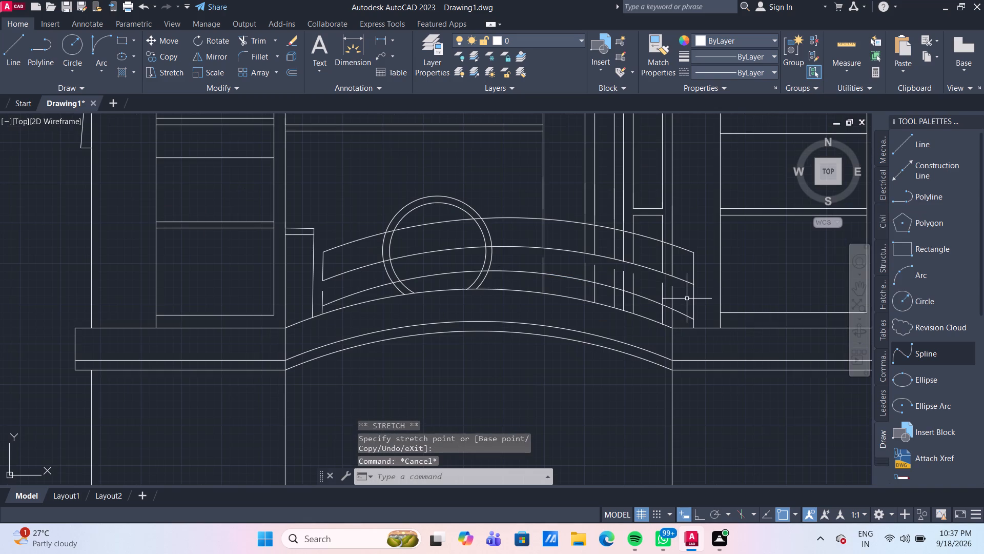
scroll(687, 296, "down", 2)
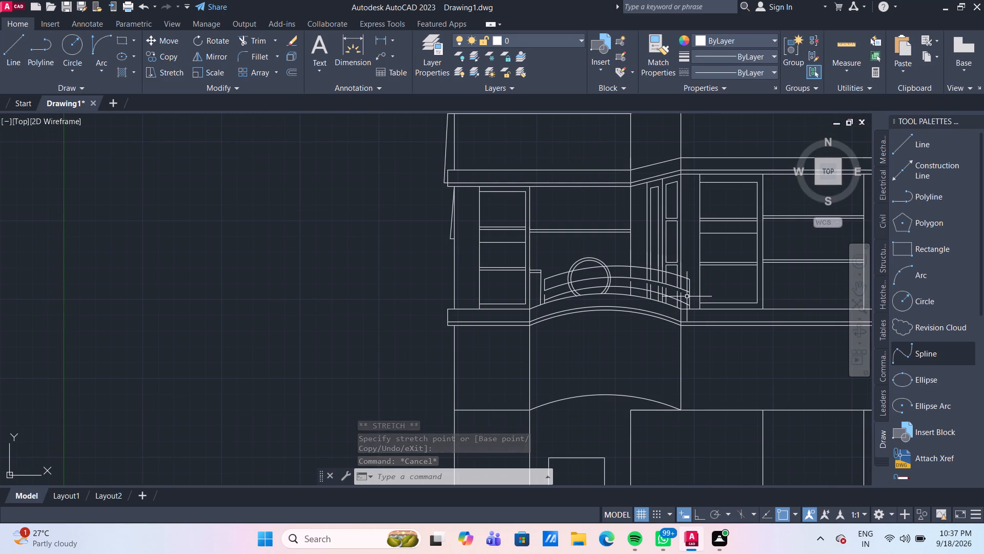
scroll(687, 296, "up", 3)
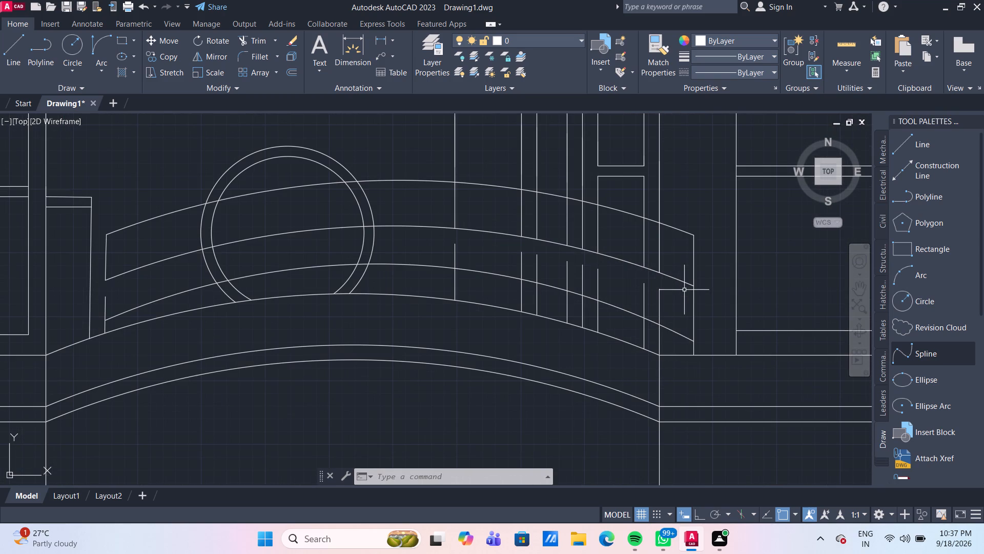
middle_click_drag(684, 290, 618, 315)
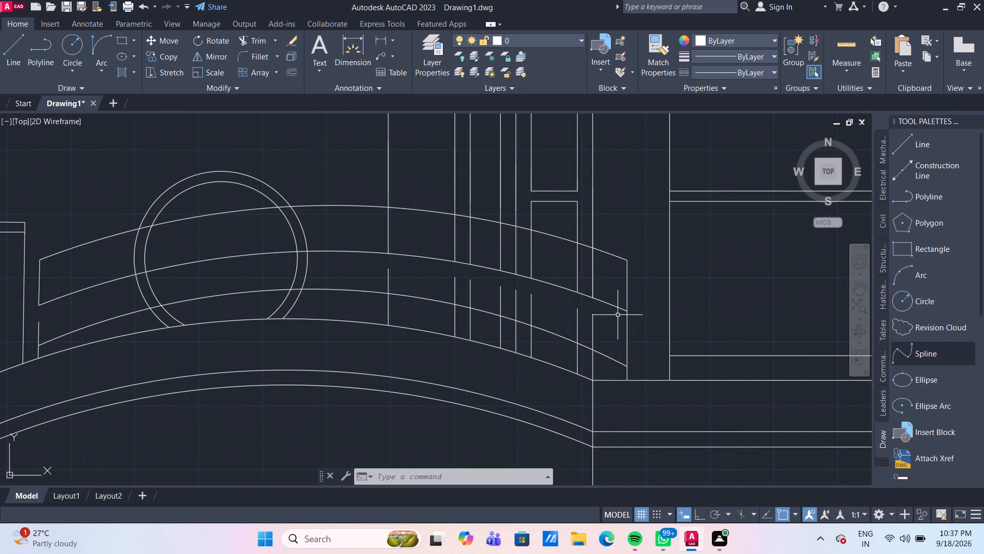
scroll(618, 315, "down", 2)
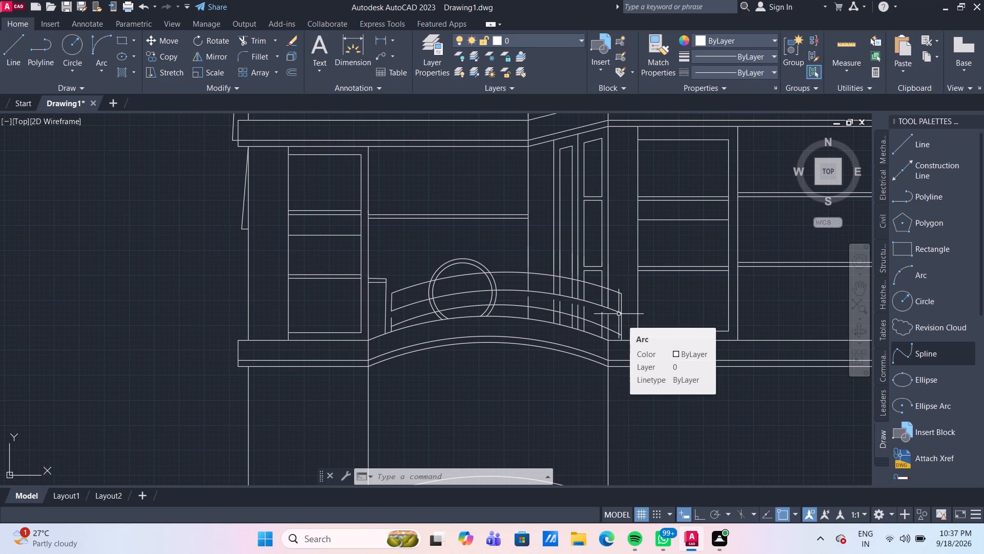
scroll(619, 310, "up", 2)
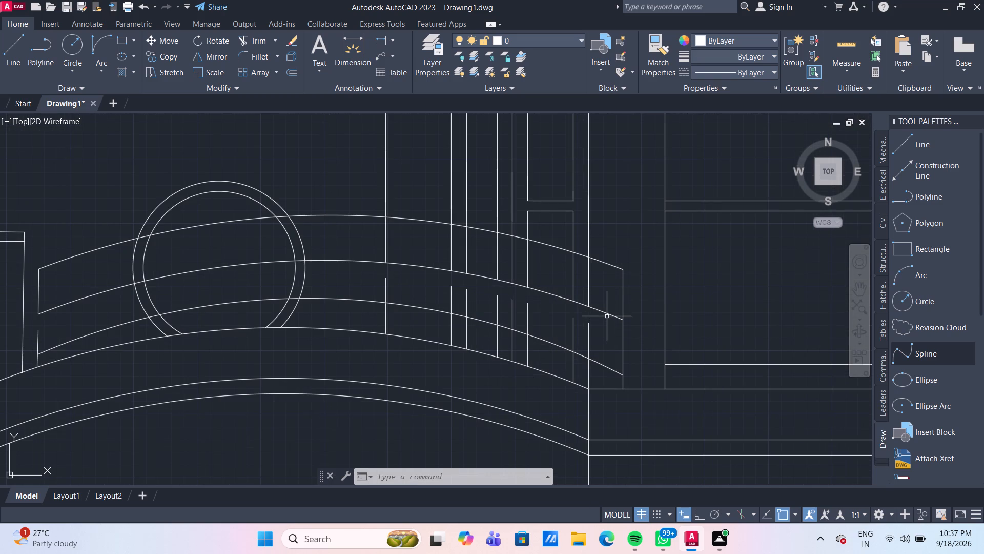
left_click(607, 316)
left_click(625, 322)
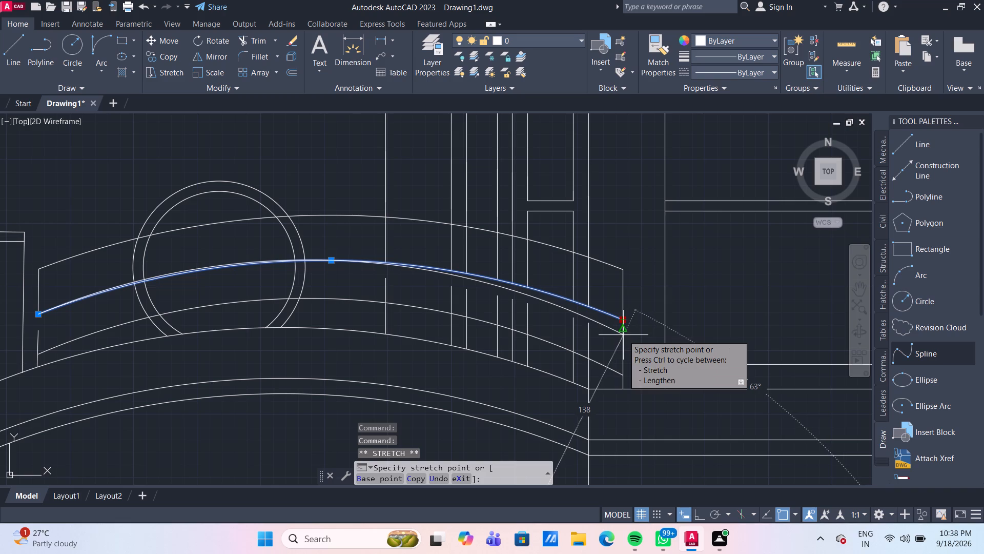
left_click(623, 335)
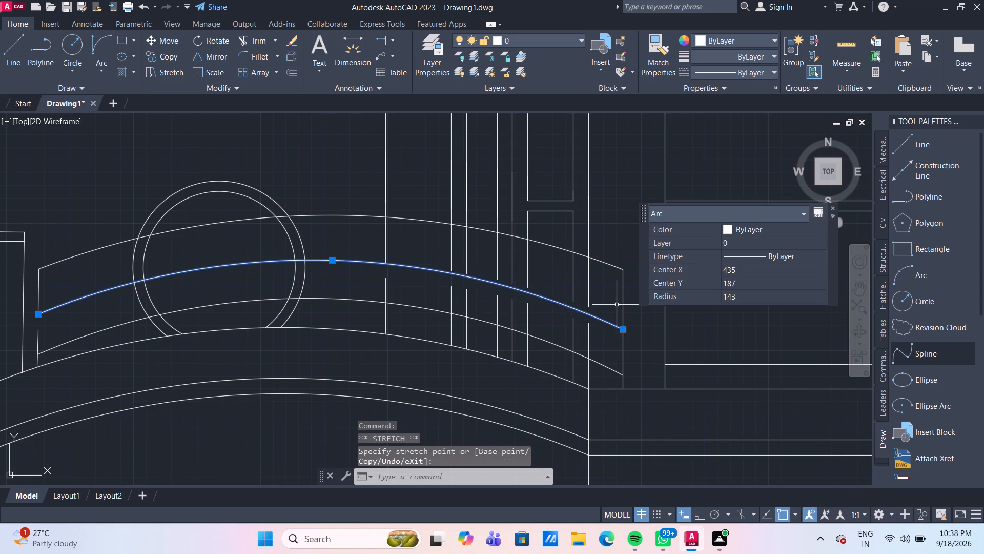
key("Escape")
Stretch the right end of the railing's top arc down along the end line, to a radius of about 139.
scroll(615, 298, "down", 1)
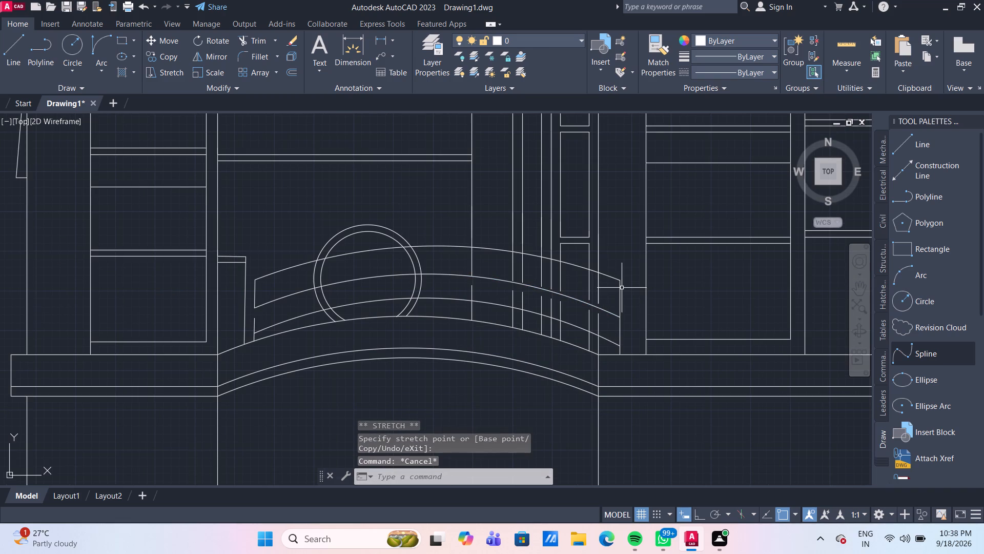
scroll(622, 288, "up", 1)
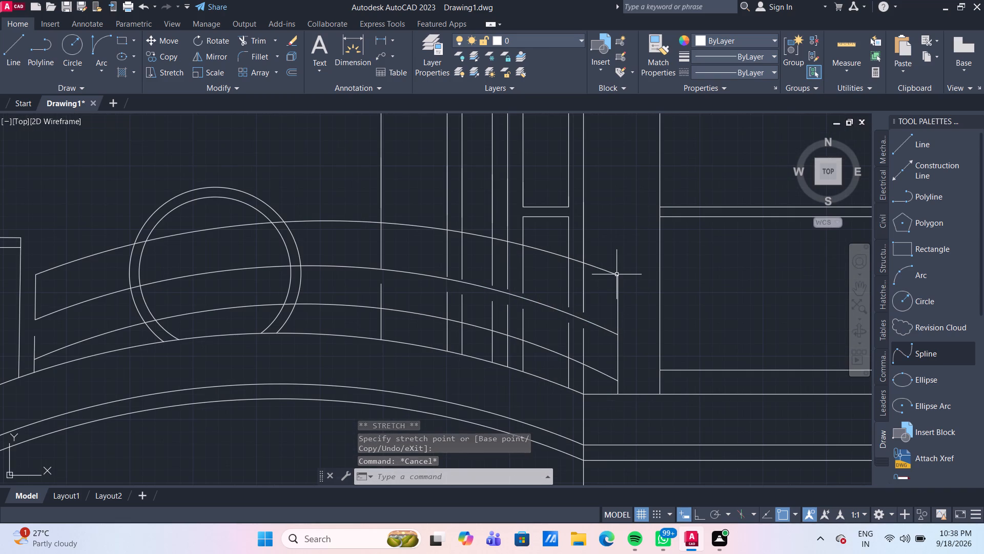
left_click(617, 274)
left_click(617, 274)
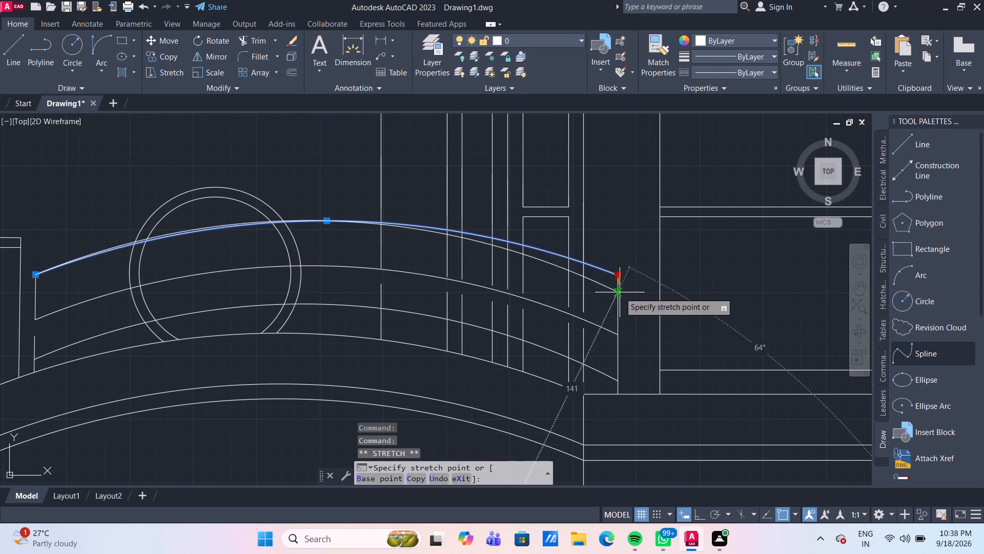
left_click(621, 293)
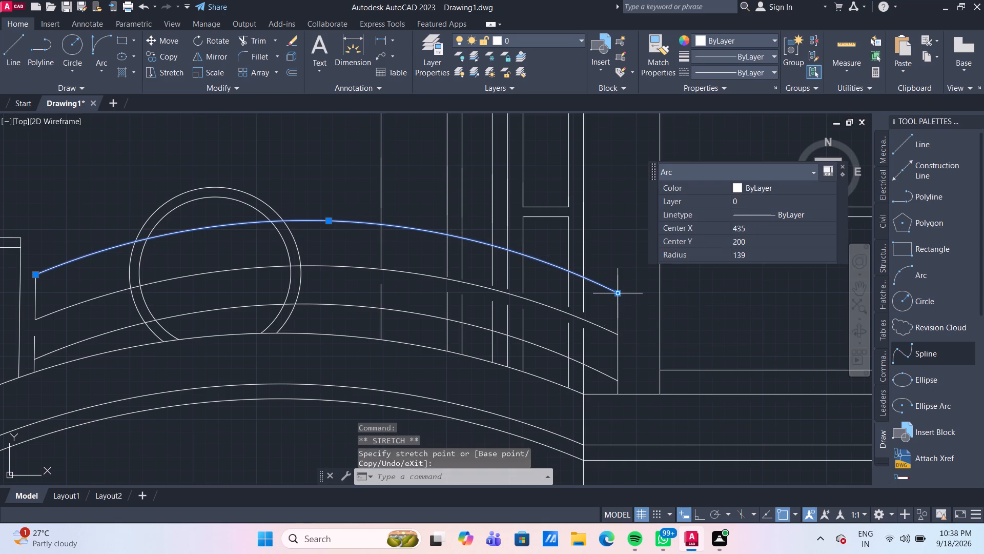
key("Escape")
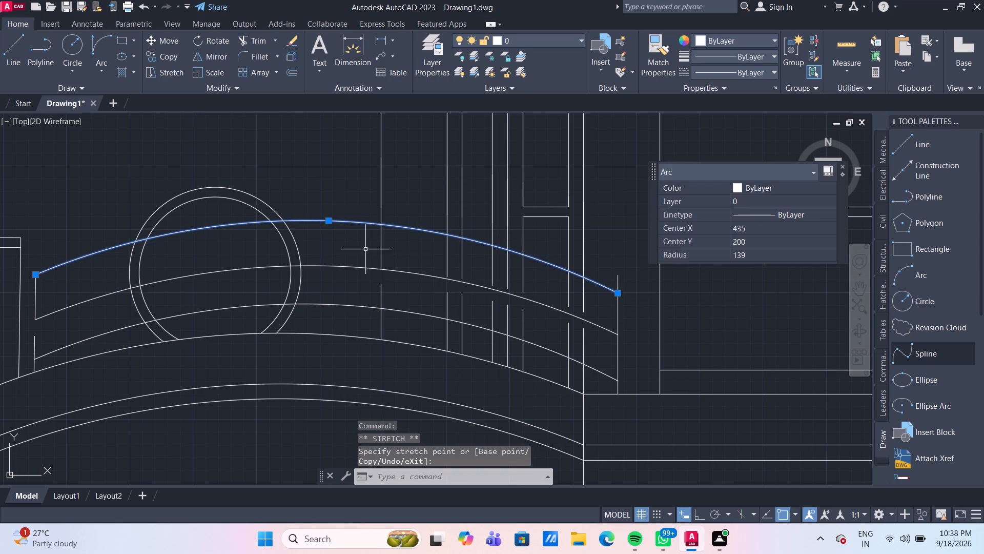
key("Escape")
Extend the lower segments of the broken vertical wall and window frame lines up to the railing's middle arc.
scroll(381, 278, "down", 1)
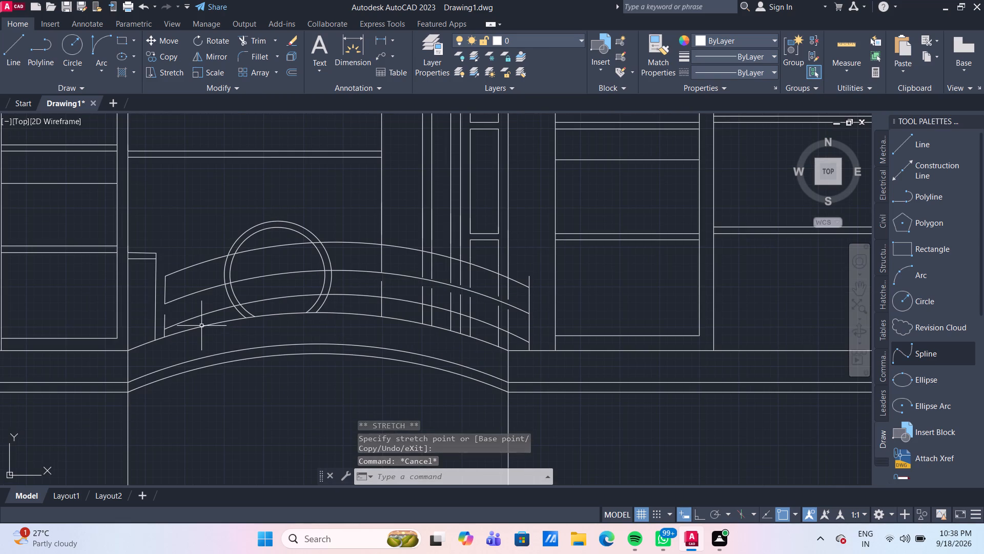
scroll(201, 326, "up", 1)
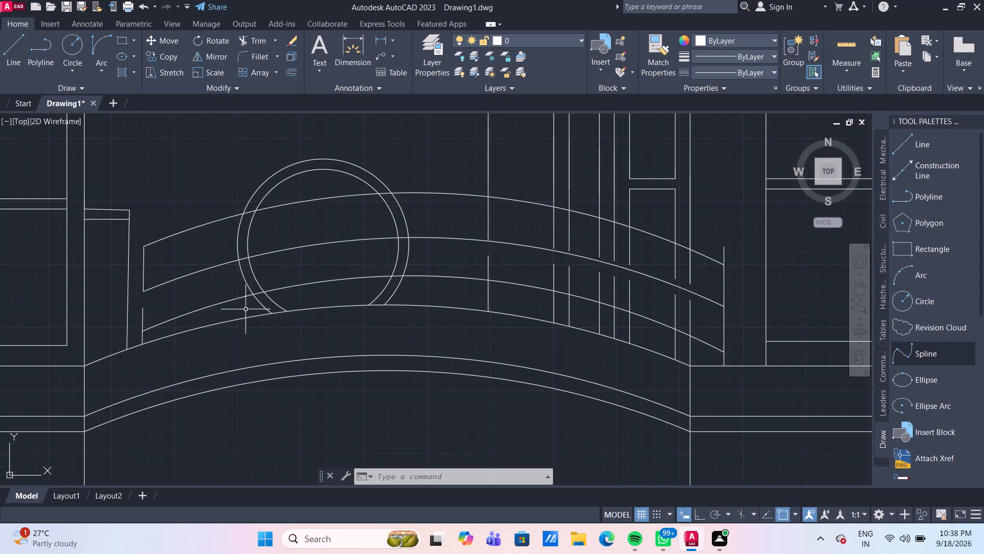
scroll(152, 259, "up", 1)
scroll(198, 259, "down", 1)
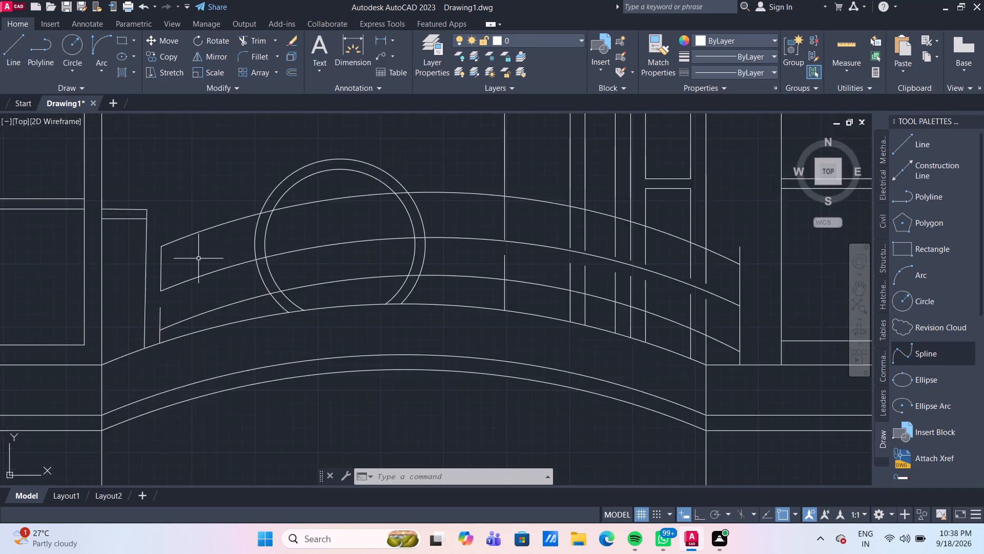
scroll(198, 259, "down", 1)
scroll(430, 256, "up", 1)
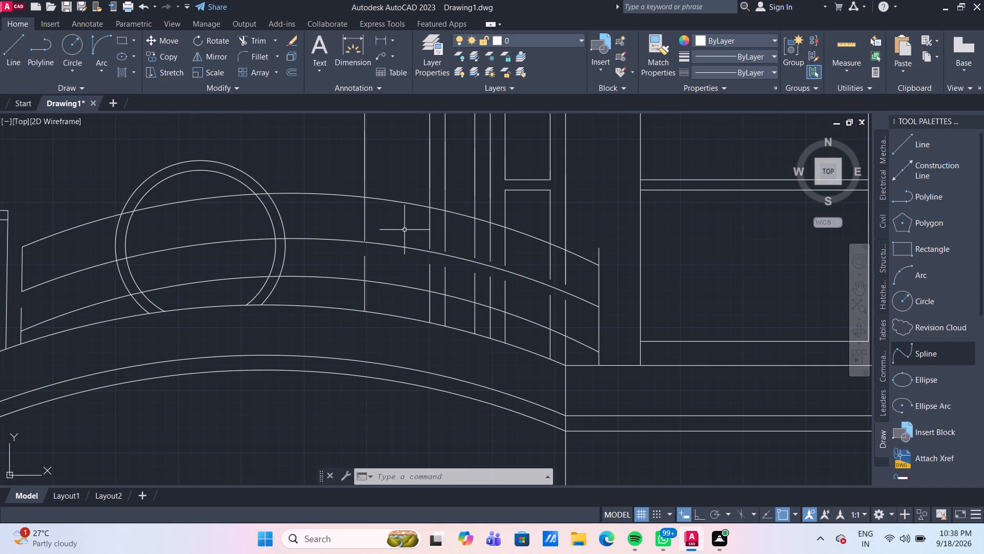
type("ex")
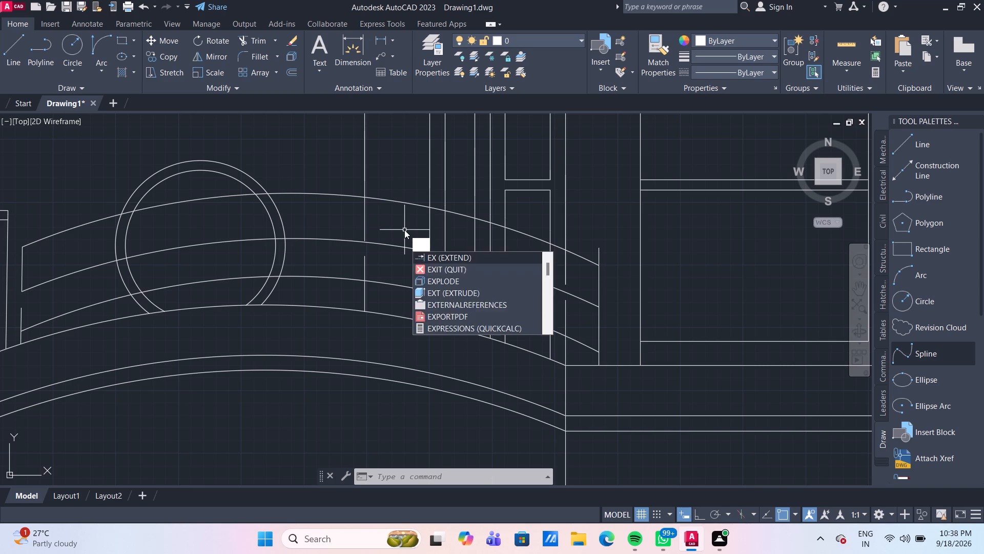
key("Return")
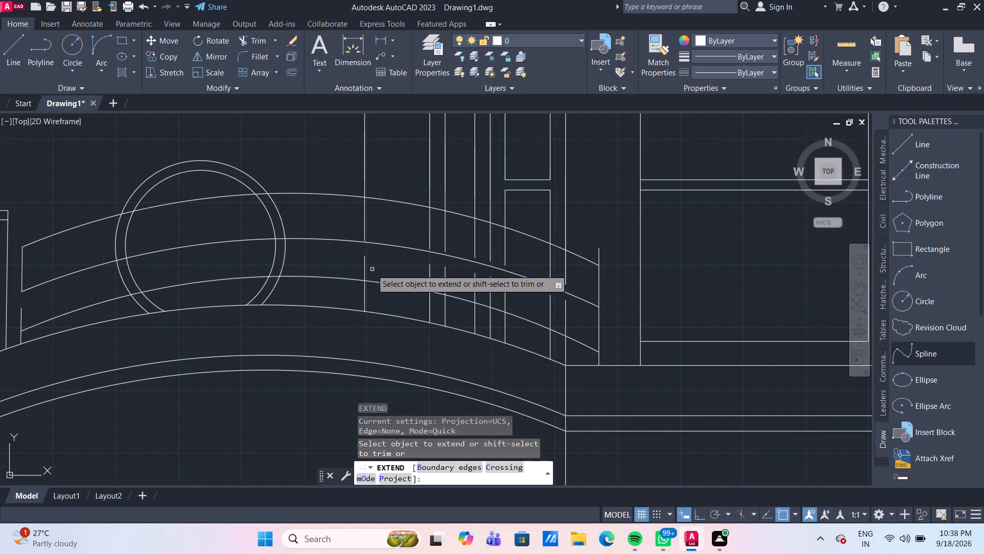
left_click(355, 266)
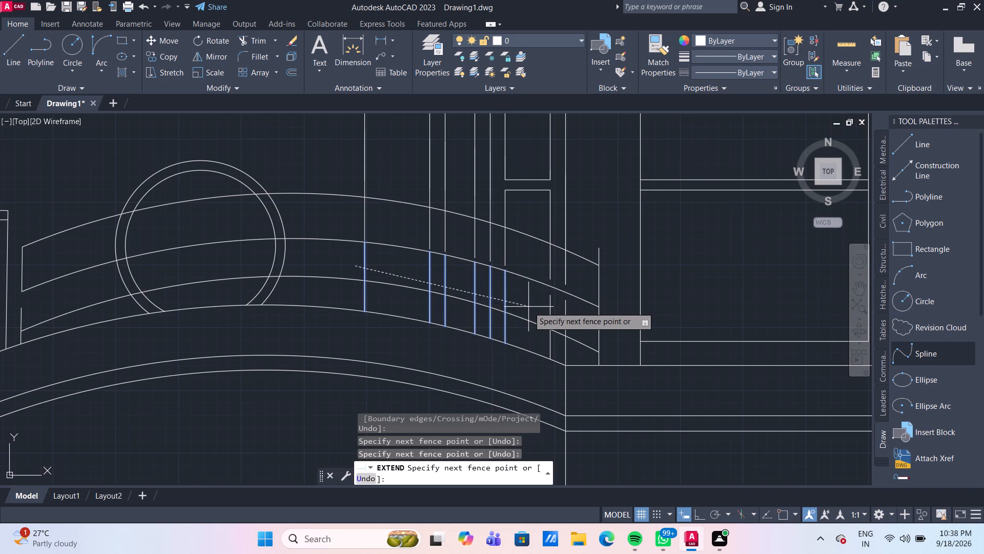
left_click(529, 306)
left_click(529, 306)
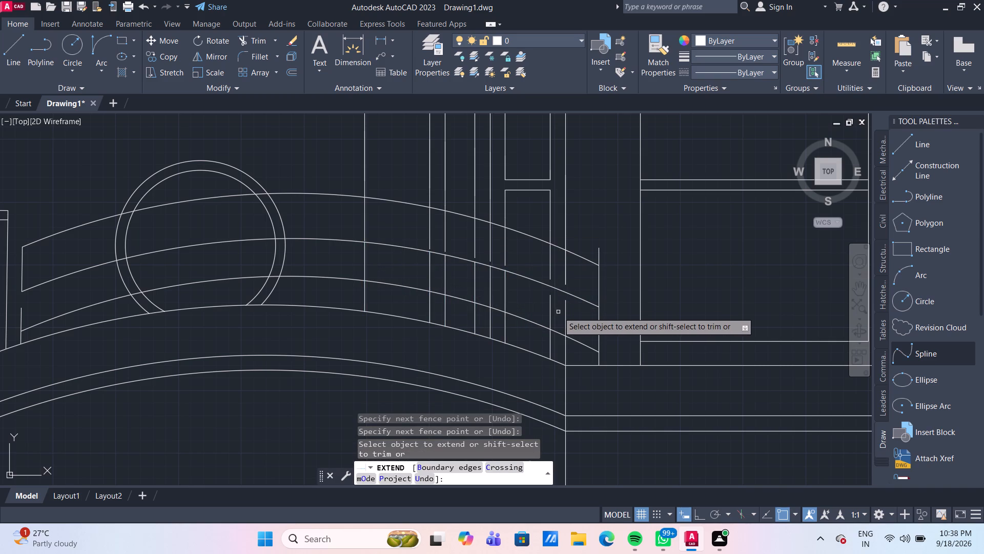
left_click_drag(575, 318, 566, 318)
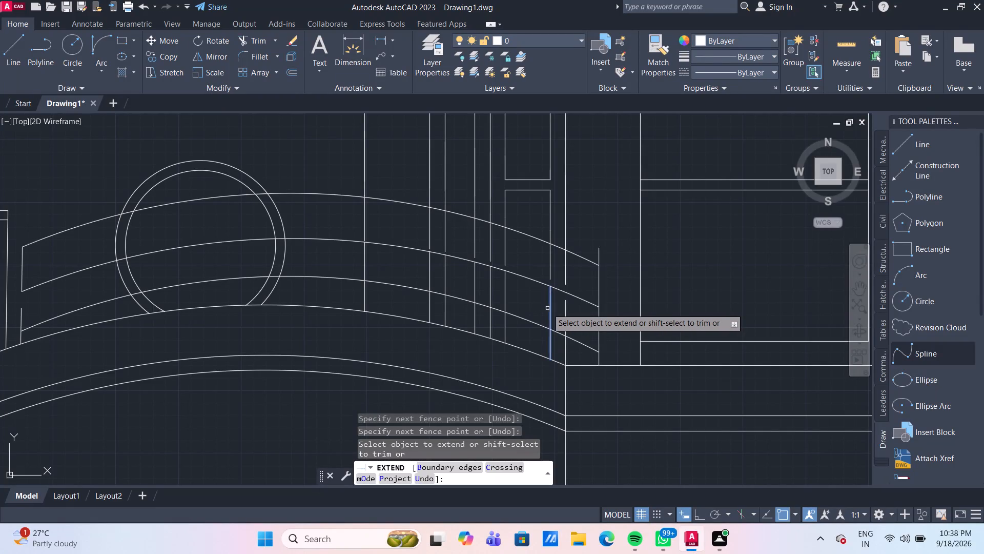
left_click(547, 308)
left_click(568, 311)
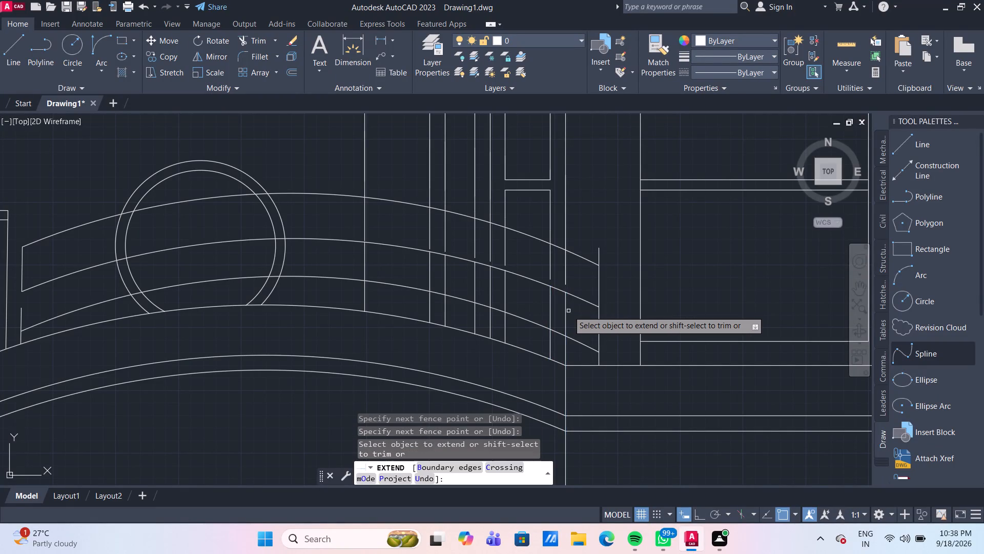
Extend the remaining broken vertical wall, window and left railing-end lines to close their gaps between the railing arcs.
left_click_drag(572, 269, 561, 269)
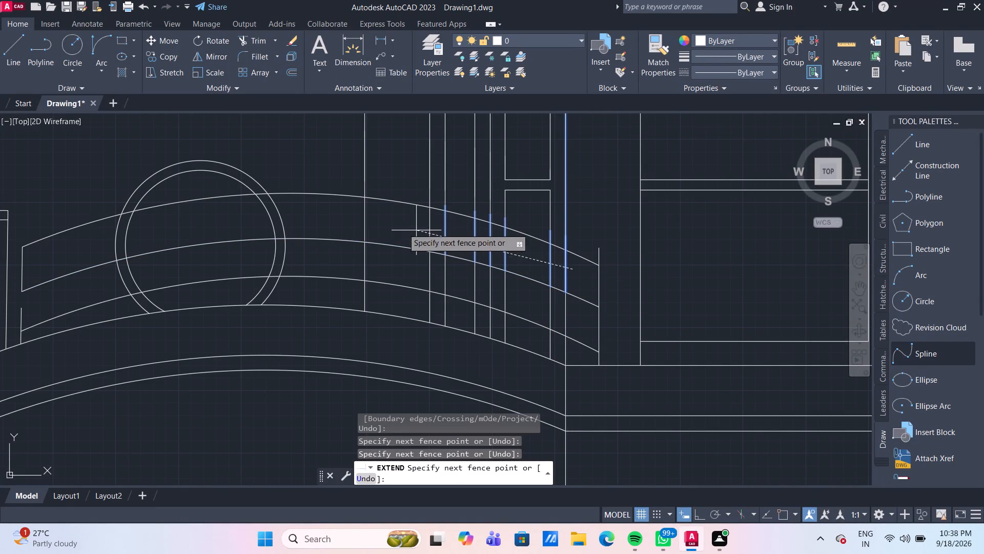
left_click(359, 222)
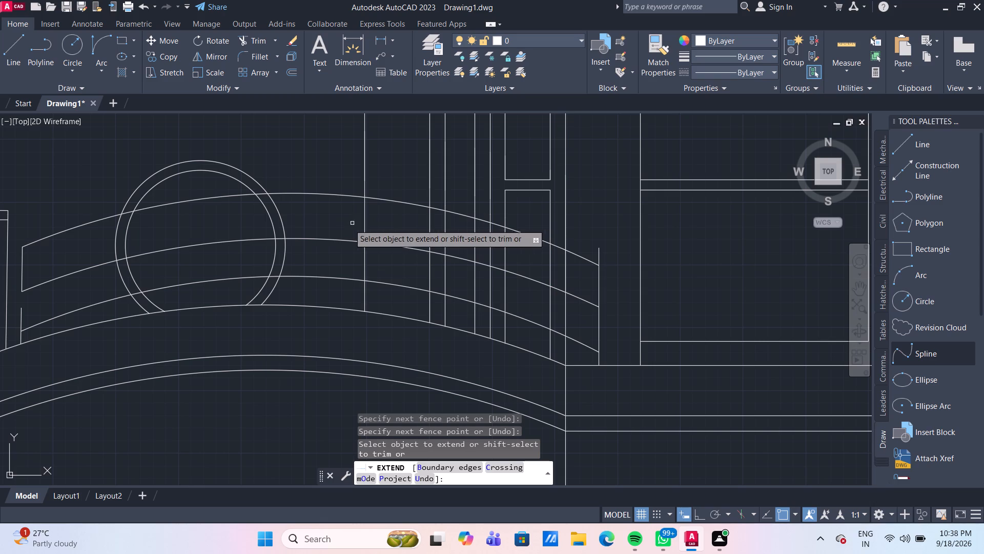
left_click(22, 314)
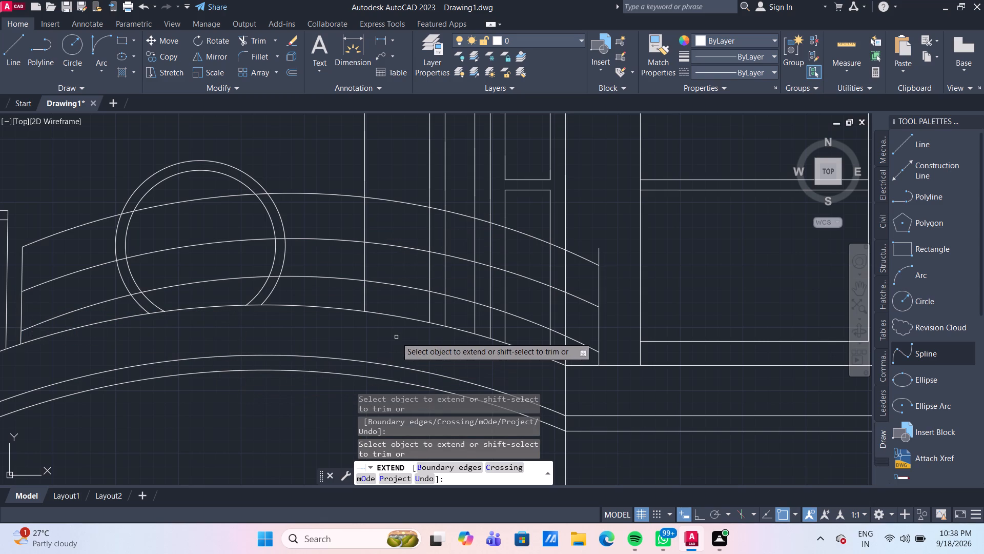
key("Escape")
Offset the railing's top arc downward by 3.
scroll(396, 337, "down", 2)
middle_click_drag(387, 337, 350, 308)
scroll(260, 309, "up", 1)
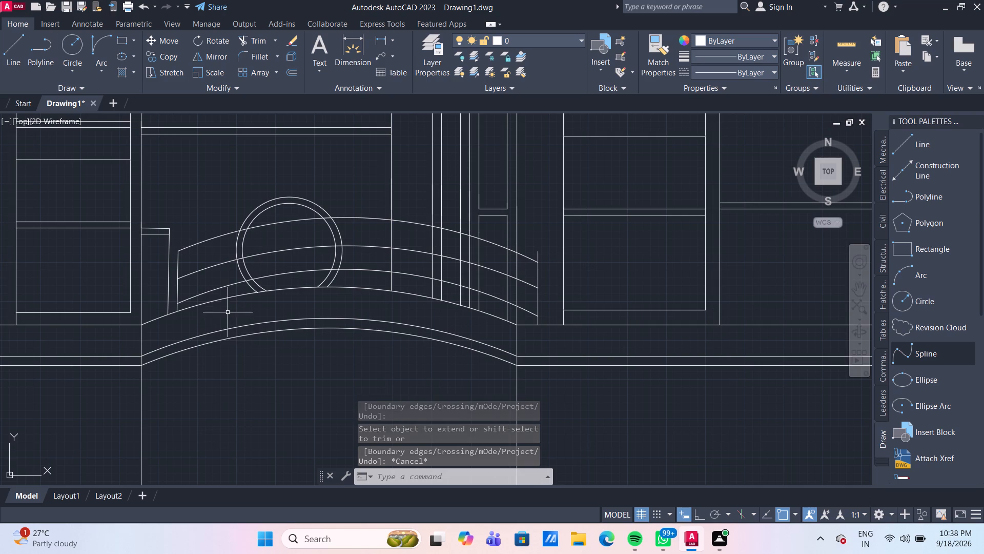
middle_click_drag(231, 326, 206, 328)
scroll(206, 314, "up", 1)
middle_click_drag(206, 314, 201, 338)
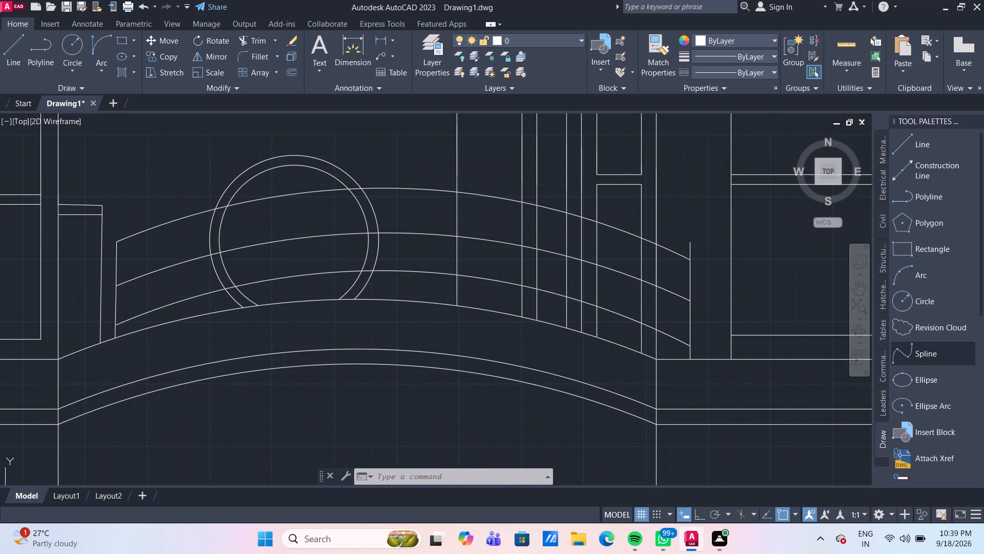
key("o")
key("Return")
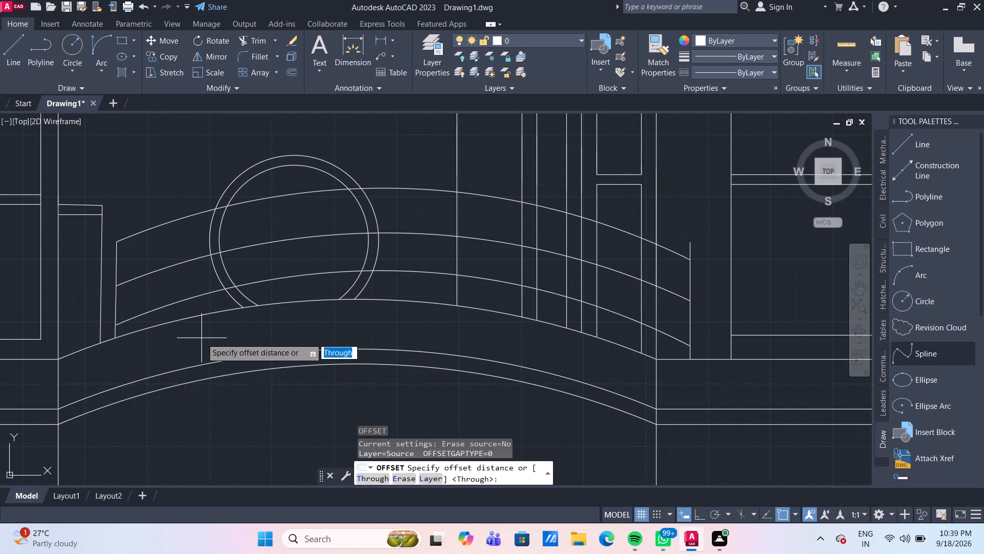
key("Return")
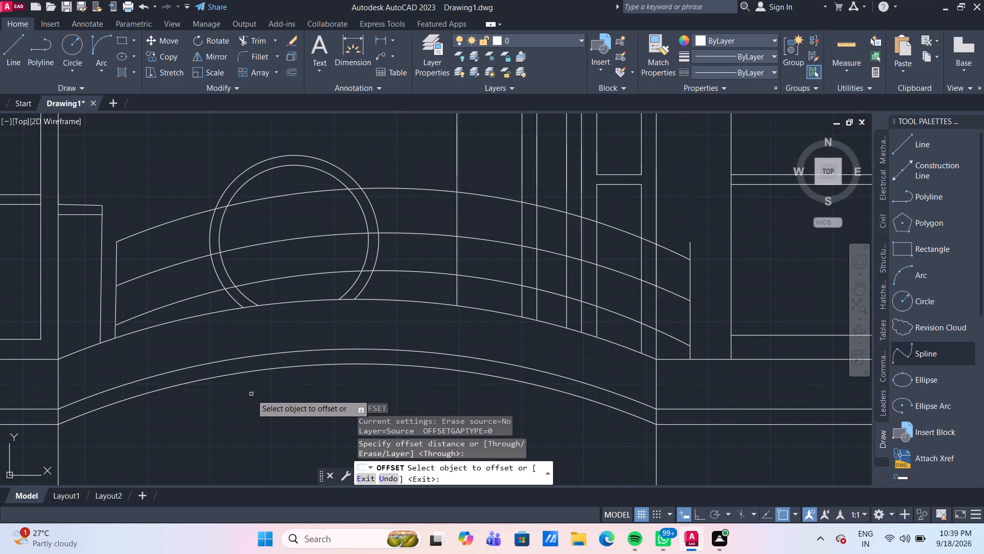
left_click(414, 189)
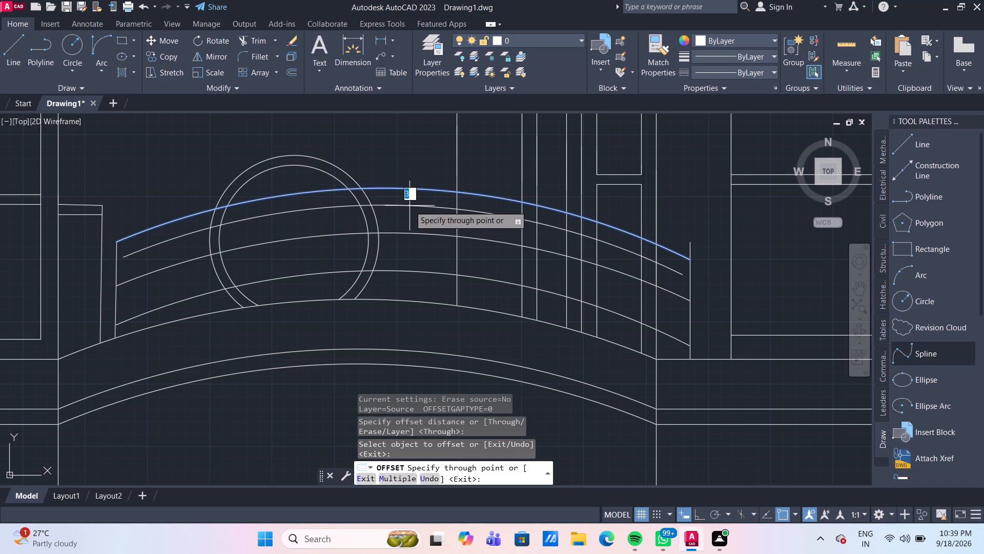
key("3")
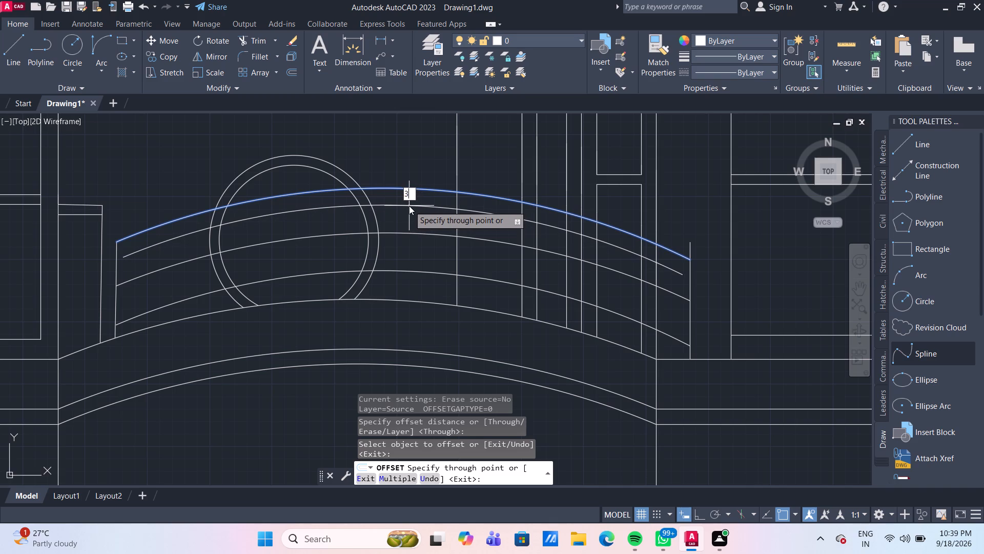
key("Return")
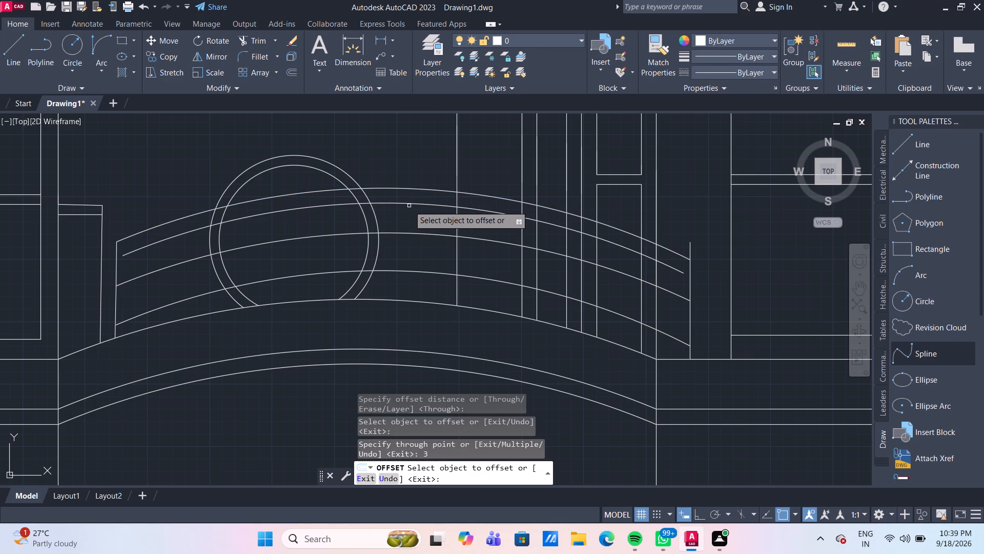
Offset the railing's middle and lower arcs downward by 2 each.
left_click(418, 234)
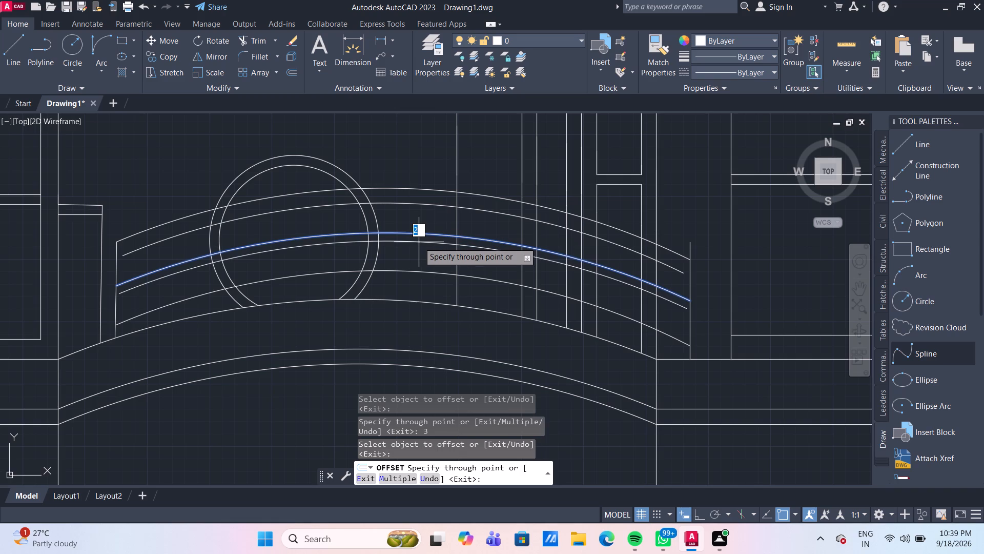
key("2")
key("Return")
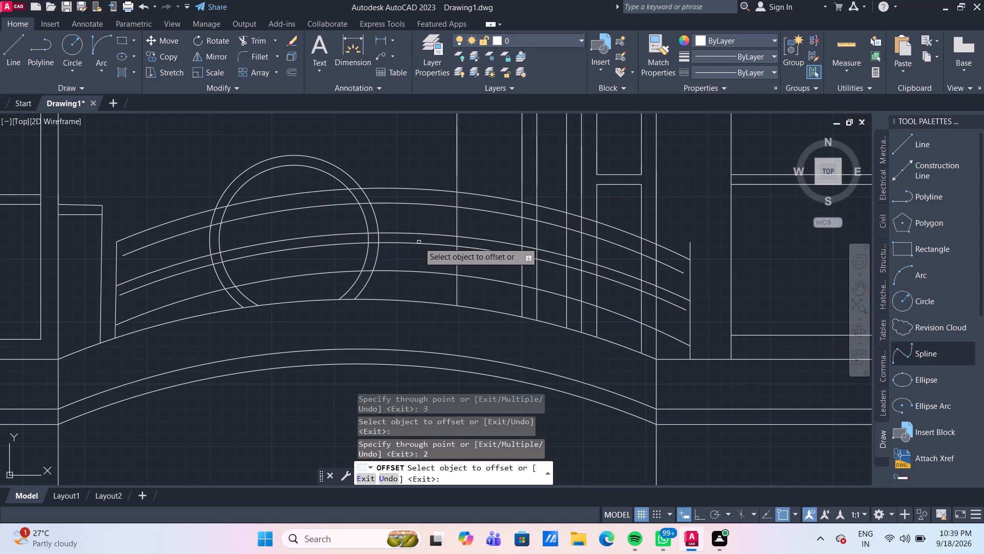
left_click(414, 272)
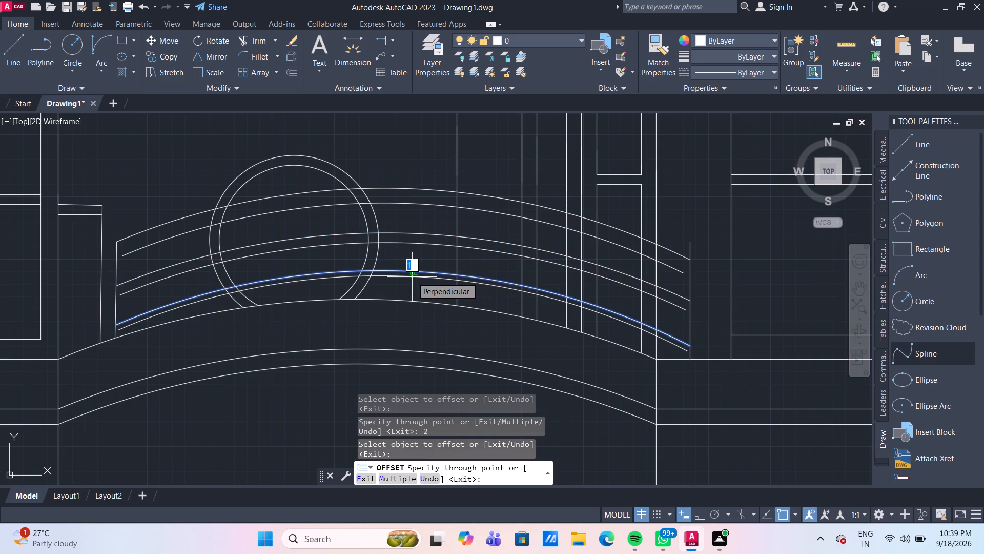
key("2")
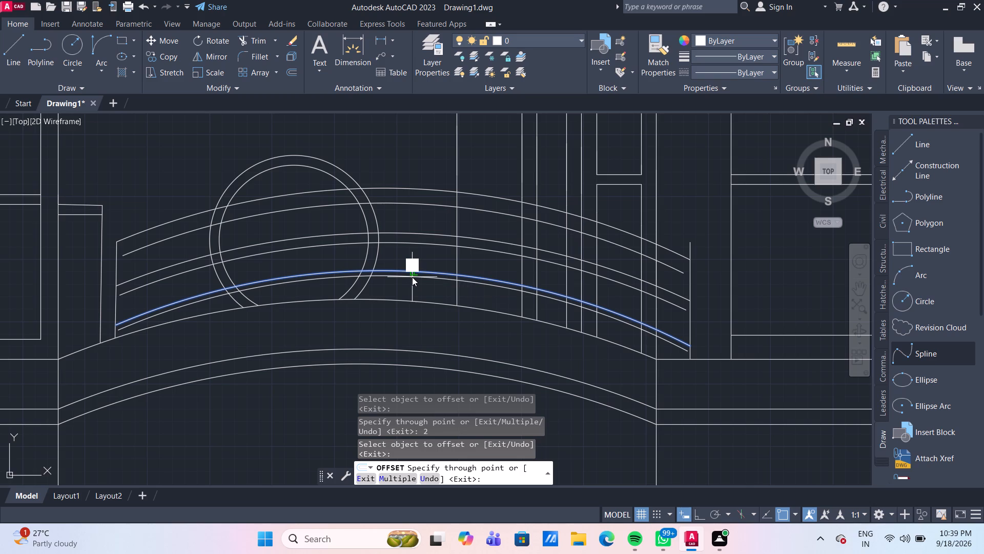
key("Return")
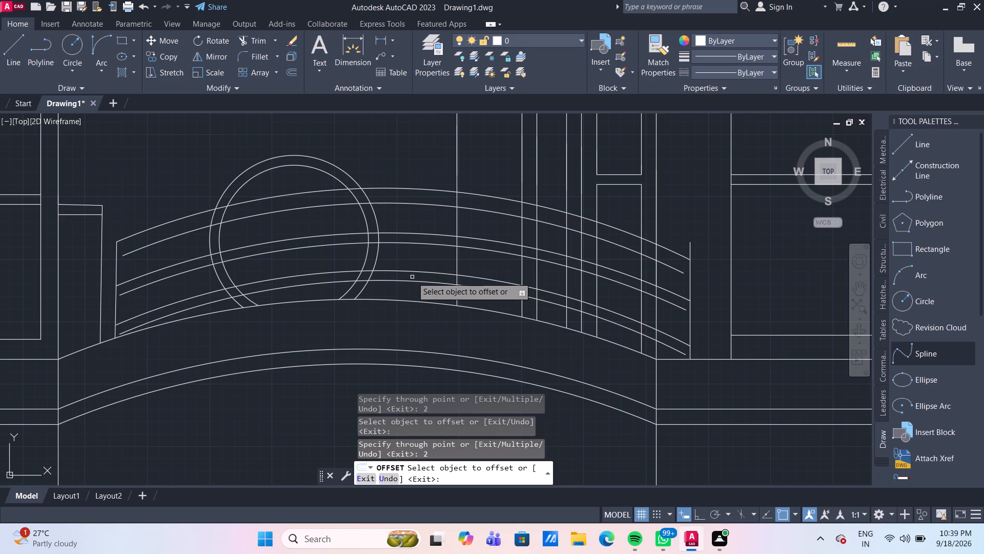
type("ex")
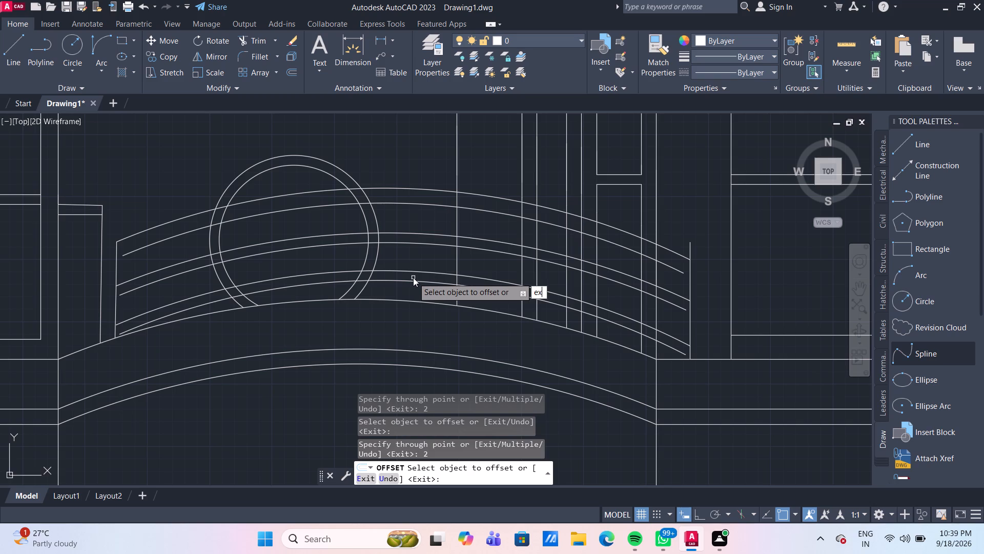
key("Return")
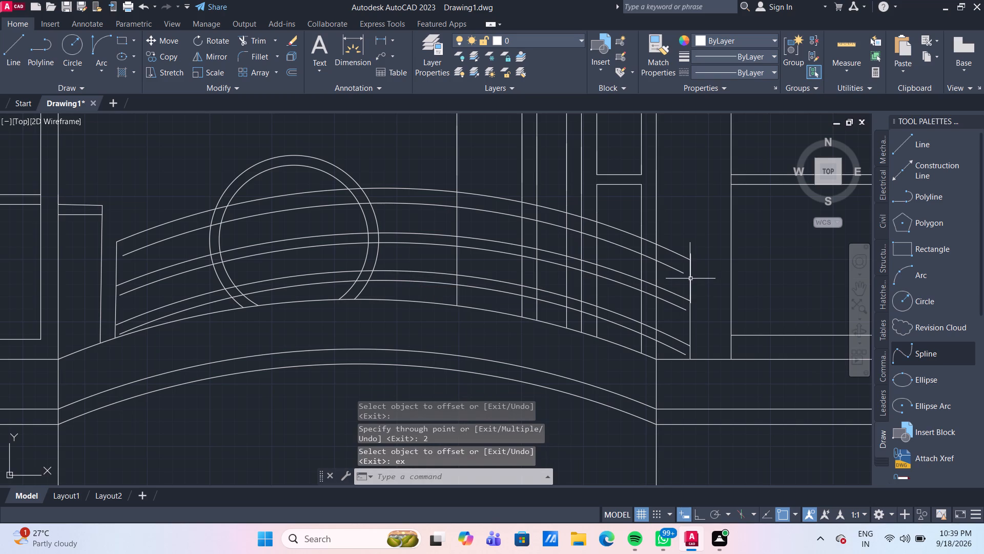
Extend both ends of the three new offset arcs to the railing's left and right end lines.
type("ex")
key("Return")
left_click(676, 272)
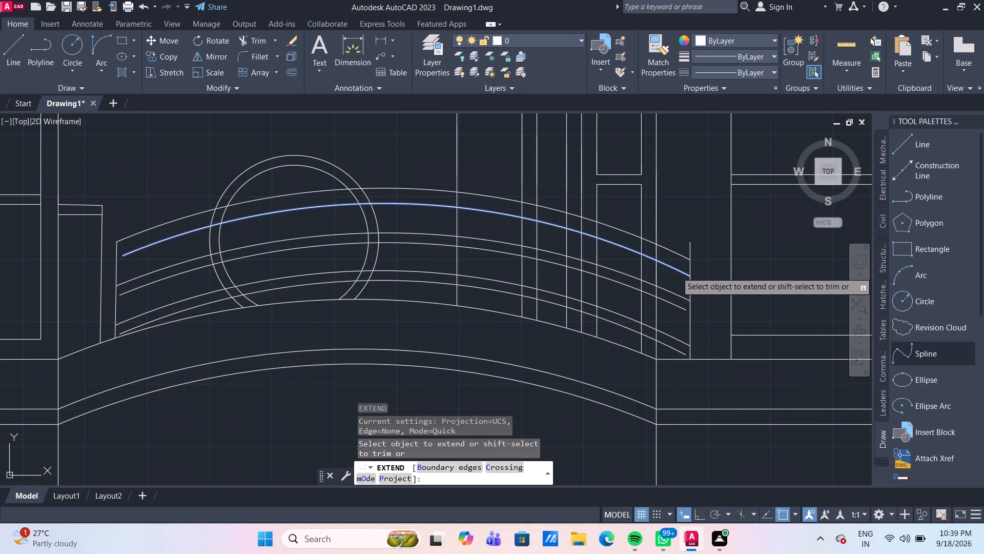
left_click(676, 306)
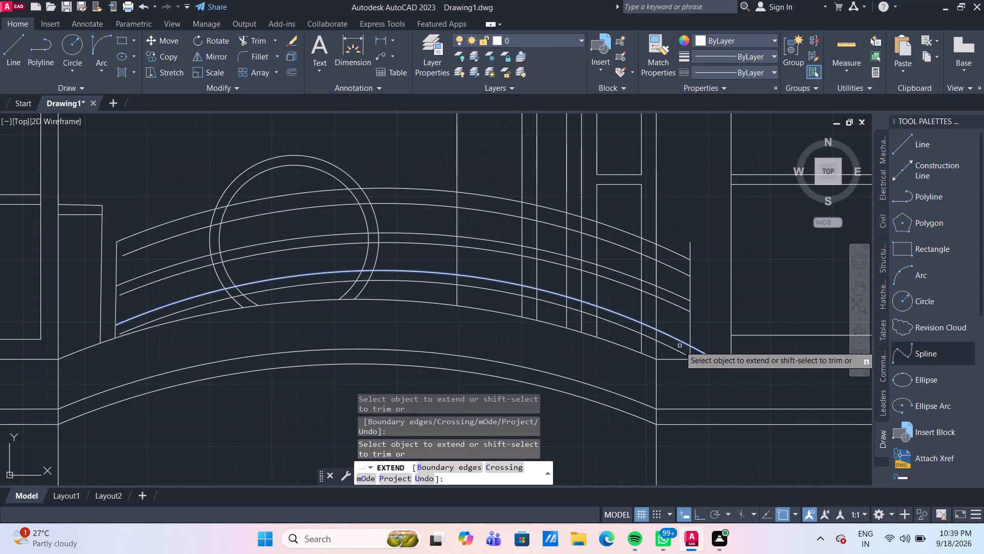
left_click(680, 352)
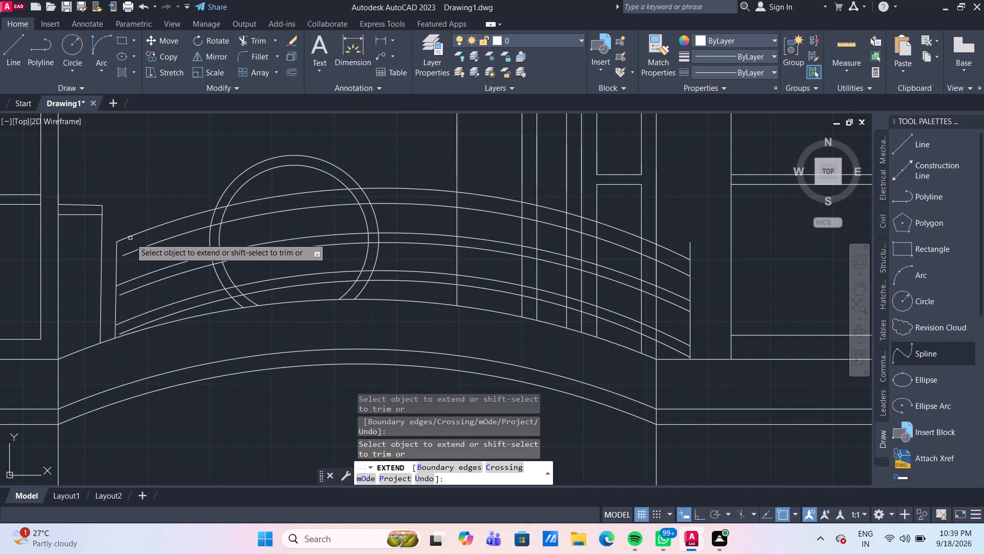
left_click(136, 250)
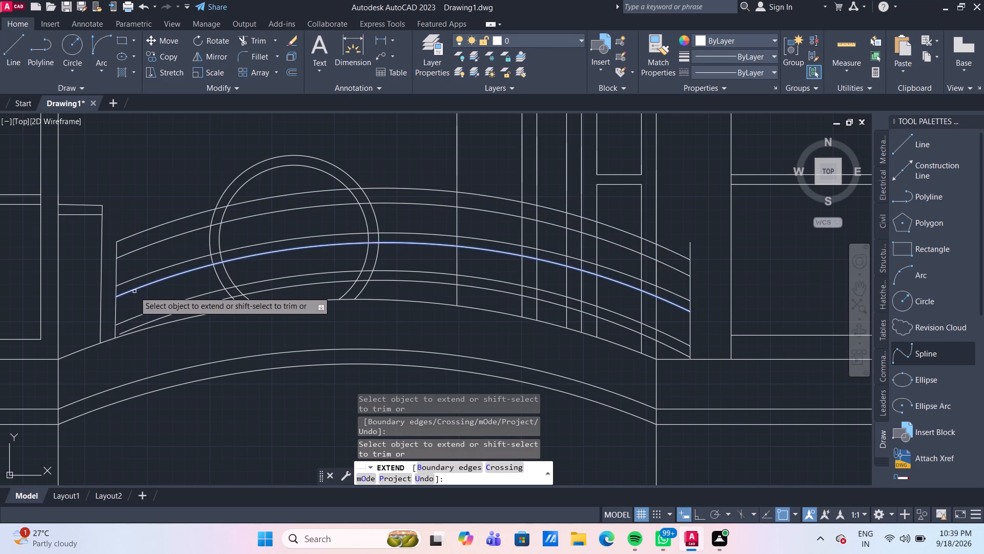
left_click(134, 291)
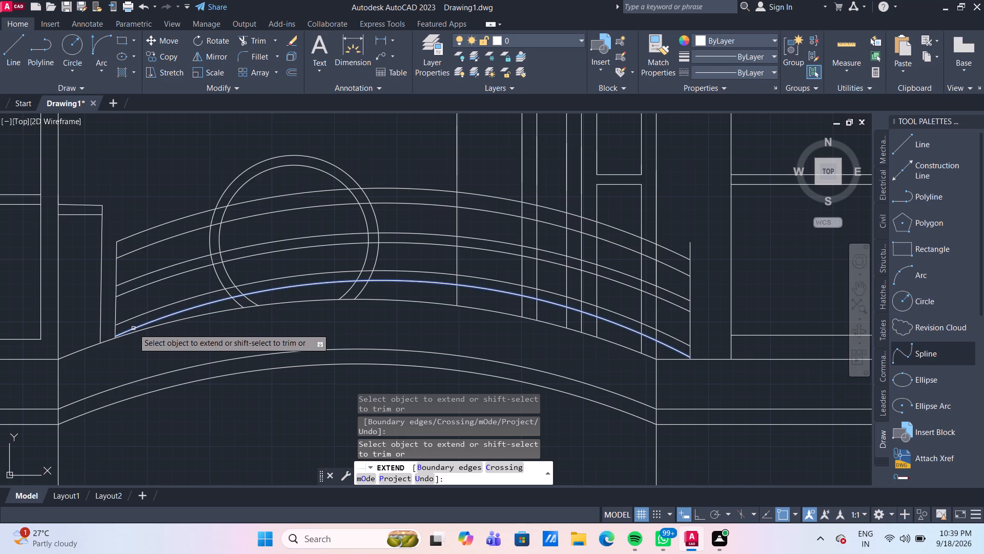
left_click(133, 328)
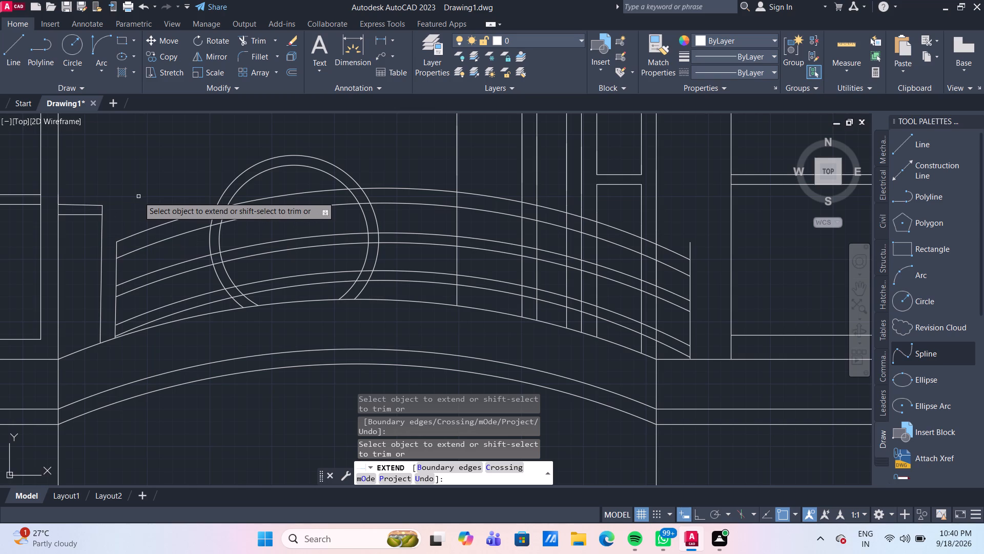
key("Escape")
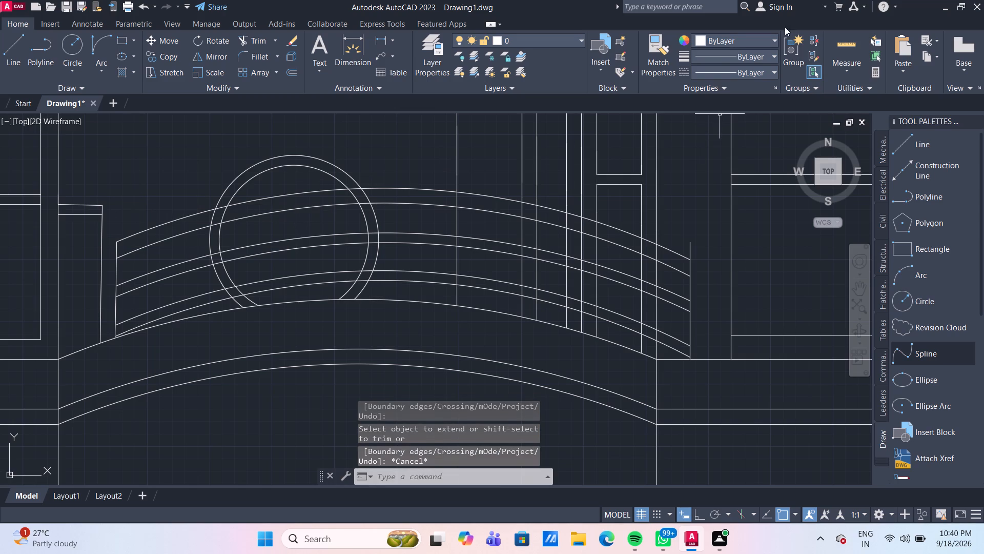
Quick-measure the railing arcs and the left end line.
left_click(848, 43)
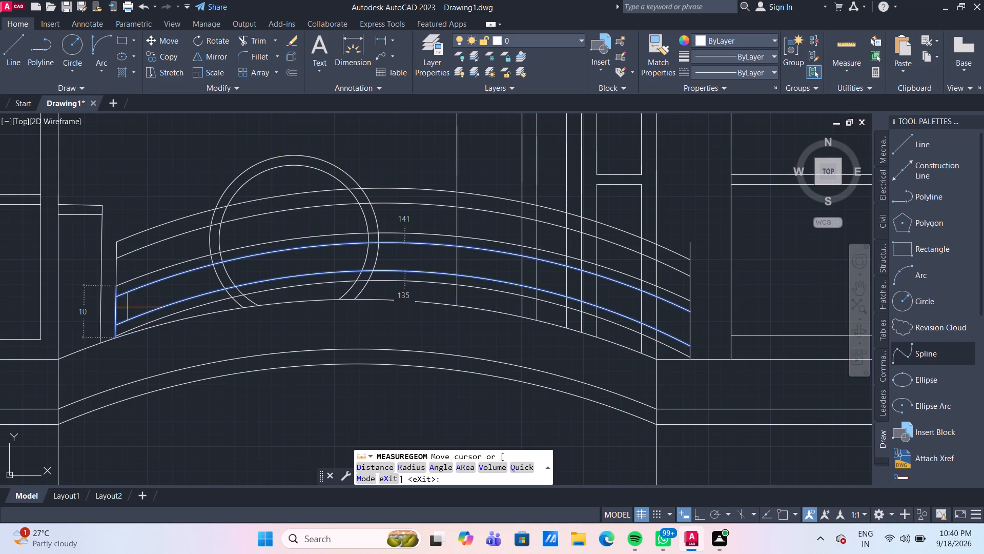
key("Escape")
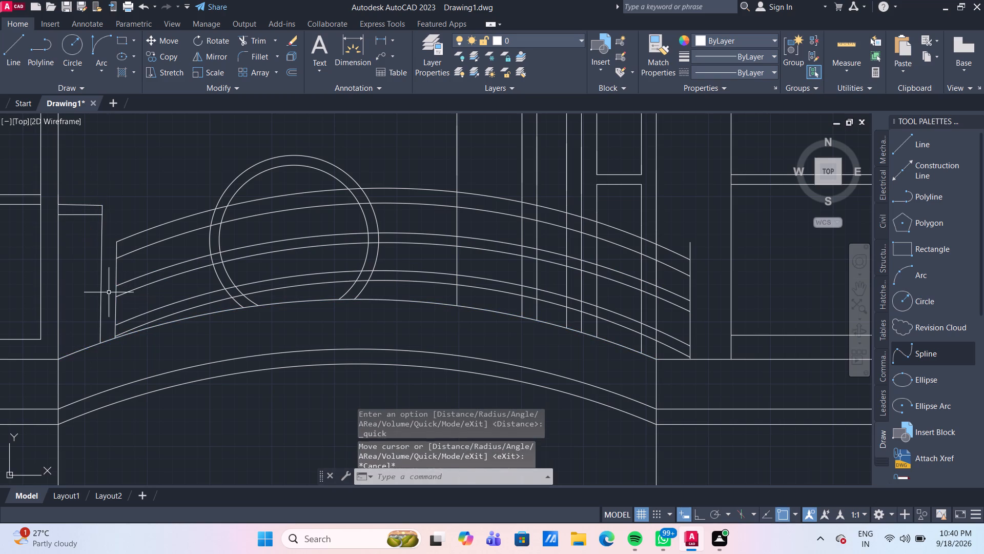
Offset the railing's right end line inward by 3.
scroll(368, 175, "down", 1)
middle_click_drag(368, 175, 338, 192)
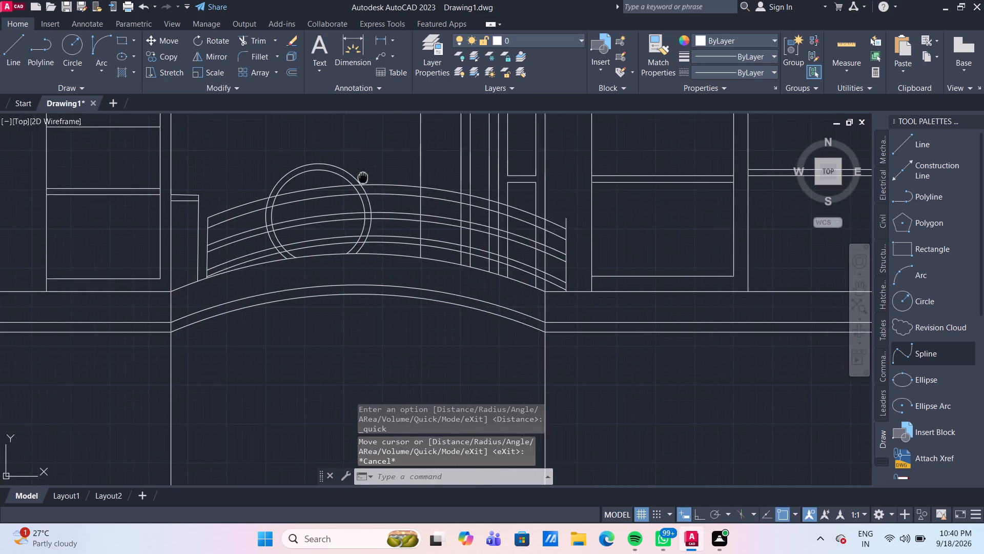
middle_click_drag(338, 192, 311, 201)
middle_click_drag(504, 238, 439, 216)
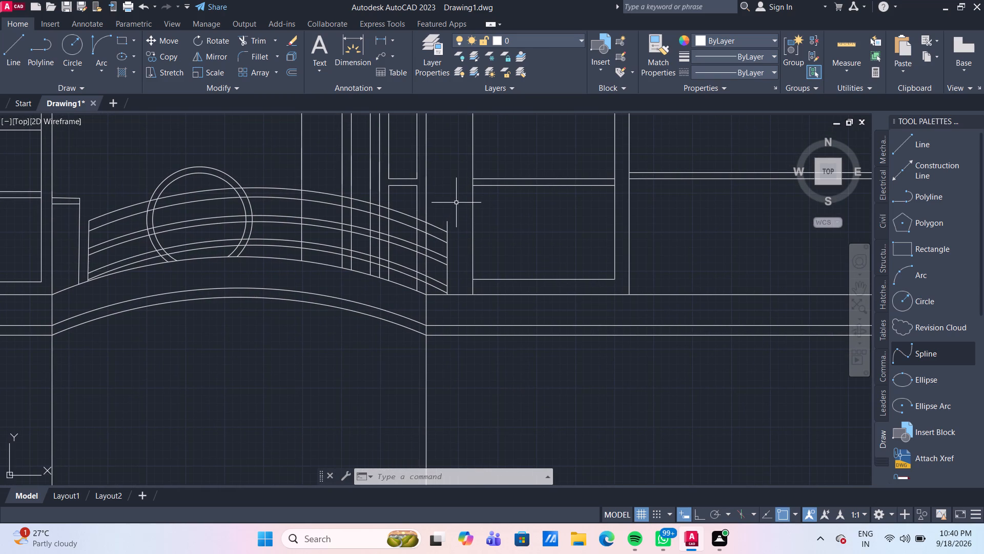
key("o")
key("Return")
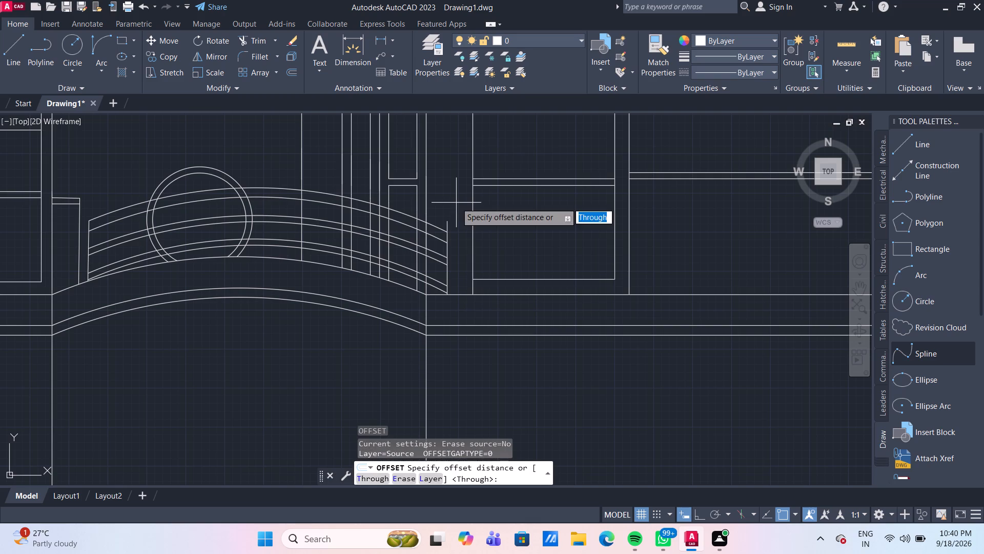
key("Return")
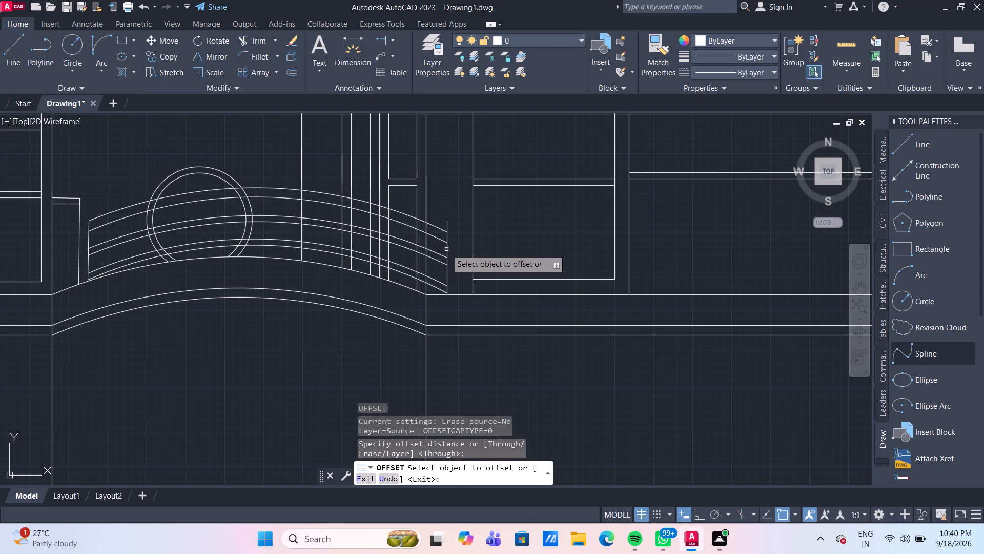
left_click(446, 249)
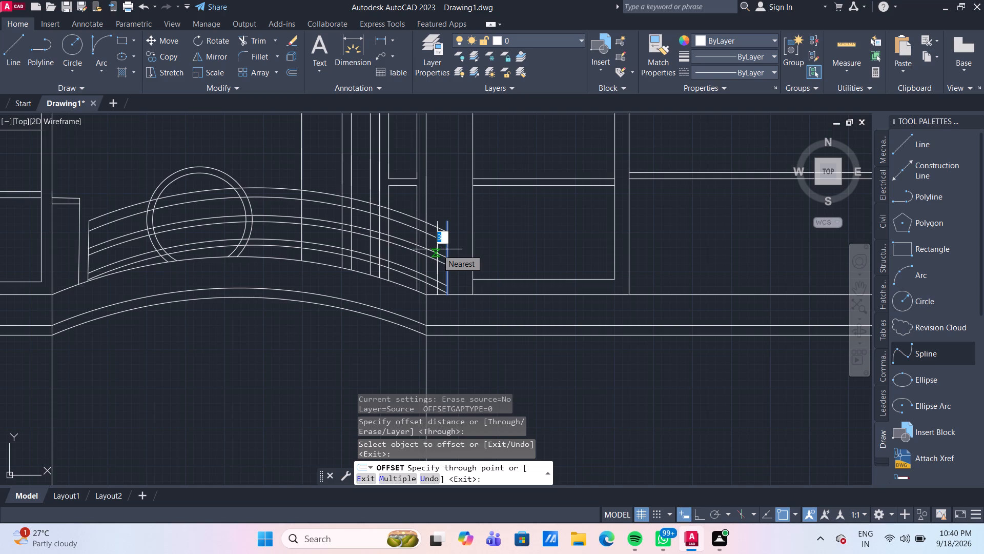
key("3")
key("Return")
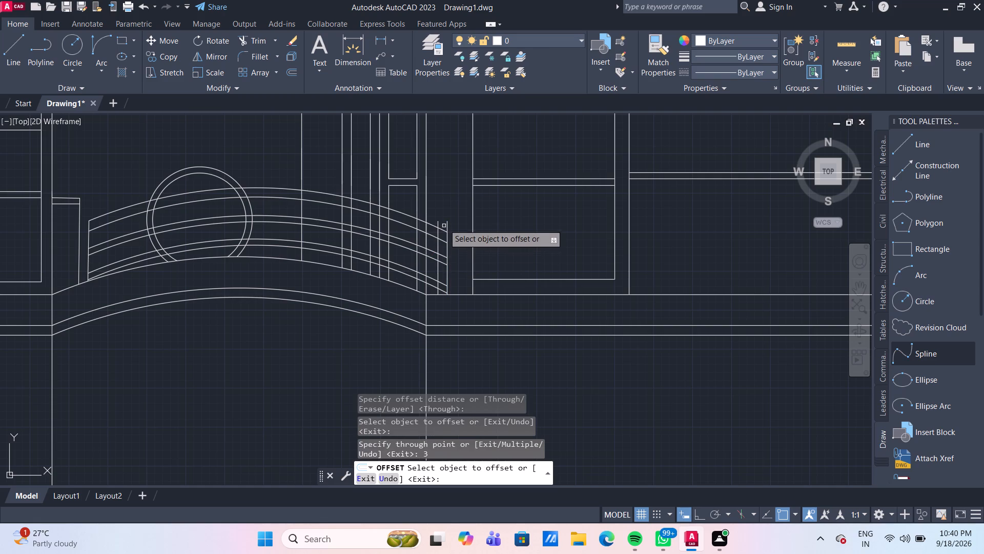
key("Escape")
Trim the right post's inner line down to the top rail's lower arc and remove the lower rail arcs' ends inside the post.
scroll(451, 193, "up", 1)
type("tr")
key("Return")
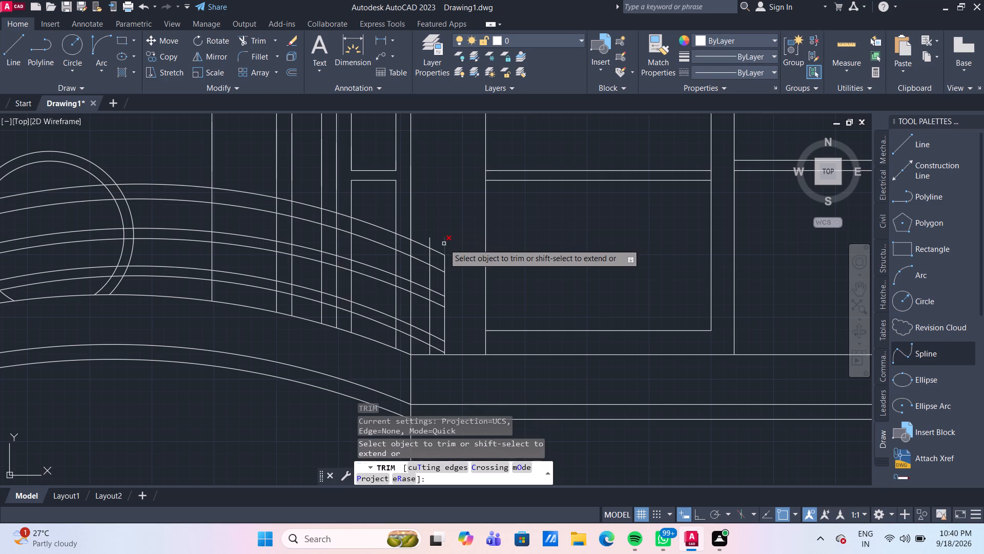
left_click(444, 244)
left_click(428, 240)
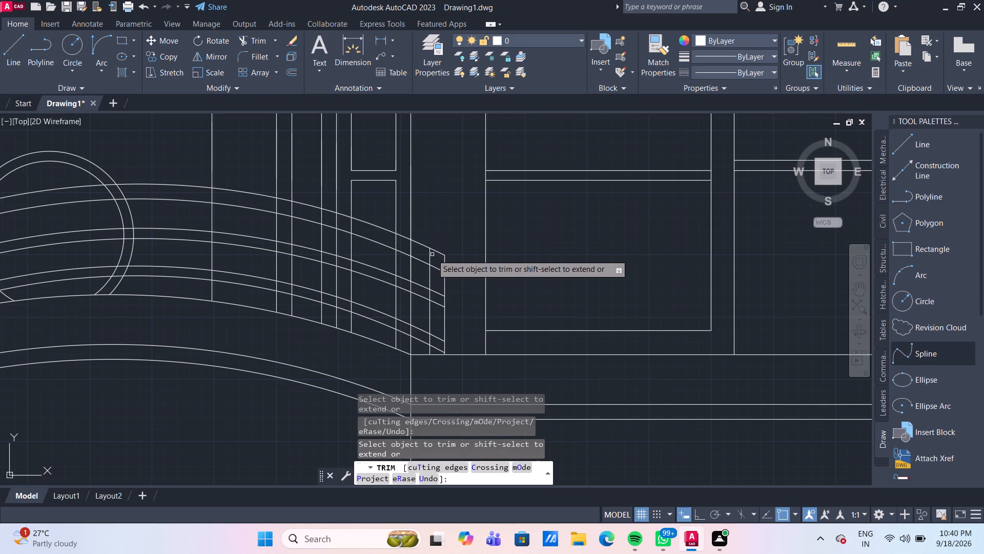
left_click(429, 255)
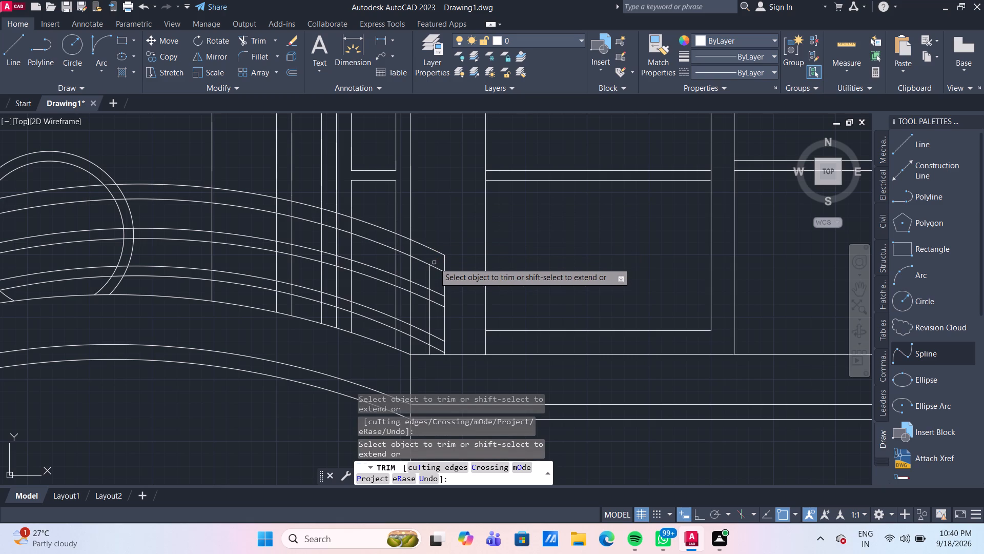
left_click(434, 263)
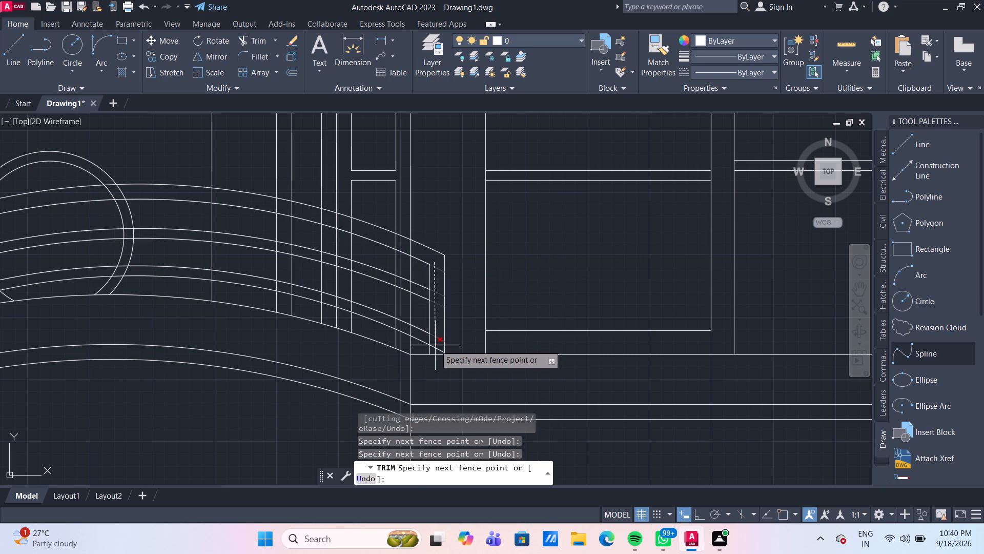
left_click(435, 350)
scroll(473, 235, "down", 1)
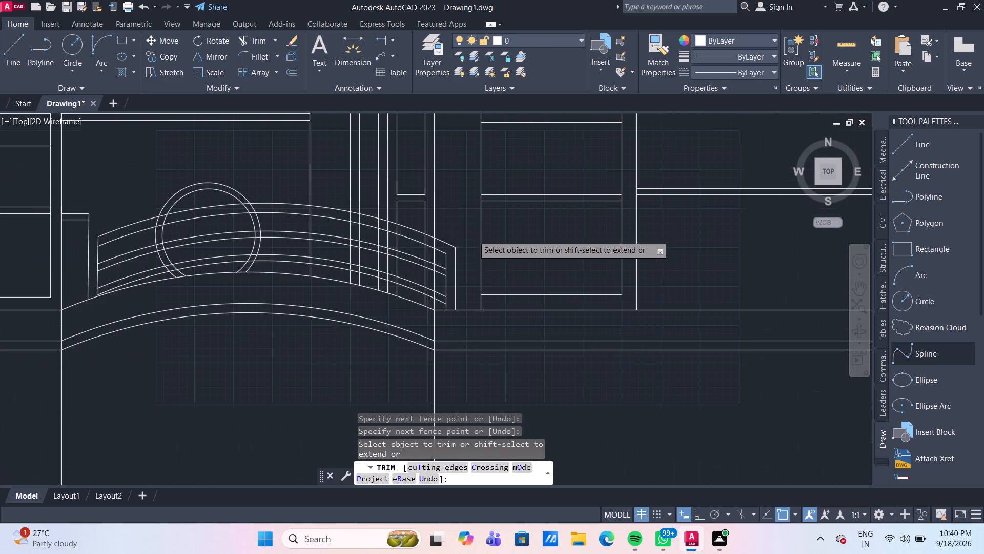
Trim the vertical facade lines crossing between the two arcs of the railing's top rail.
scroll(376, 217, "up", 1)
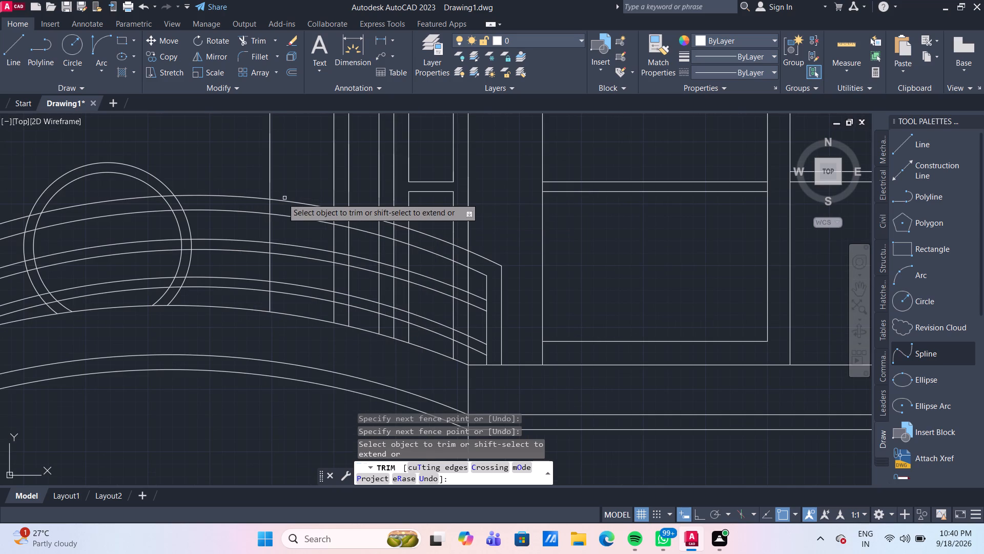
left_click(264, 204)
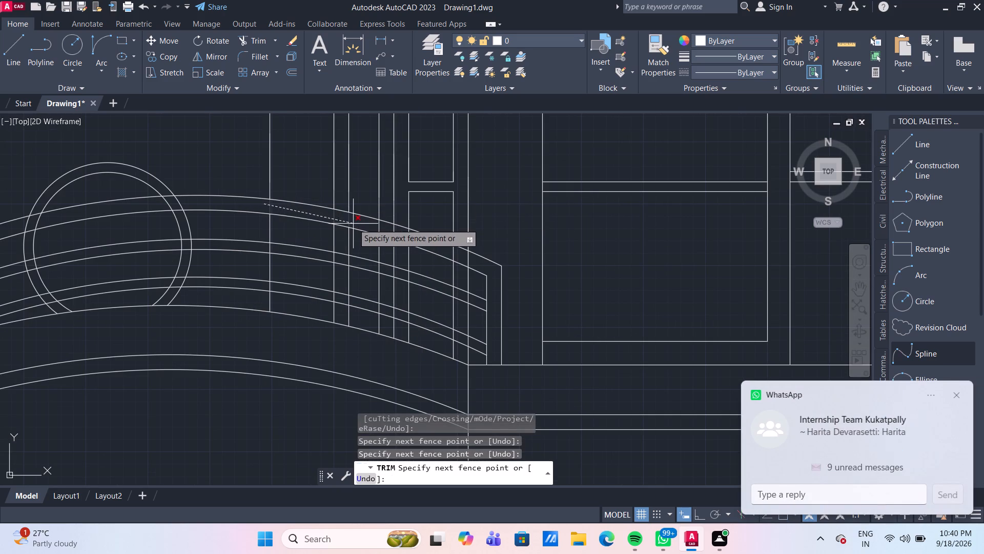
left_click(353, 224)
left_click(362, 224)
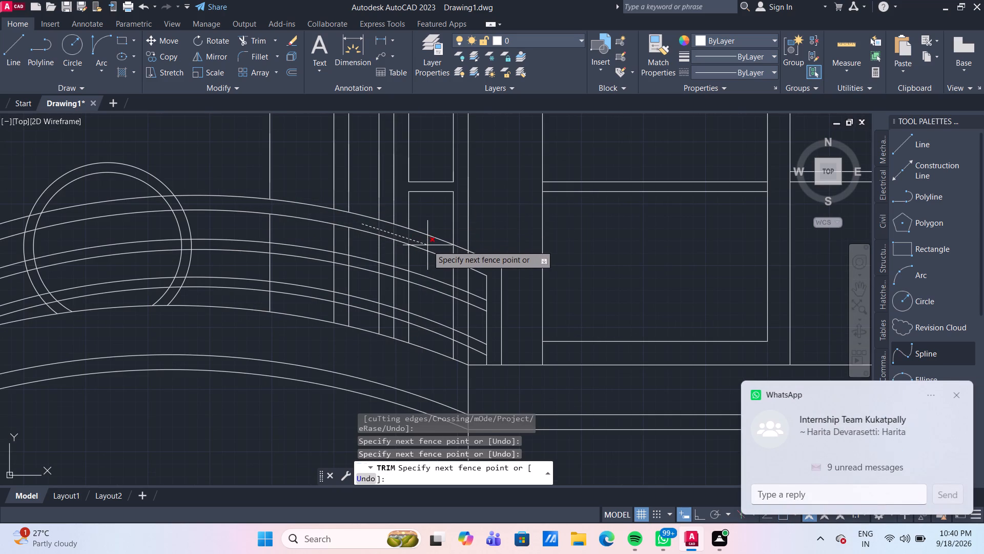
left_click(427, 245)
left_click(433, 246)
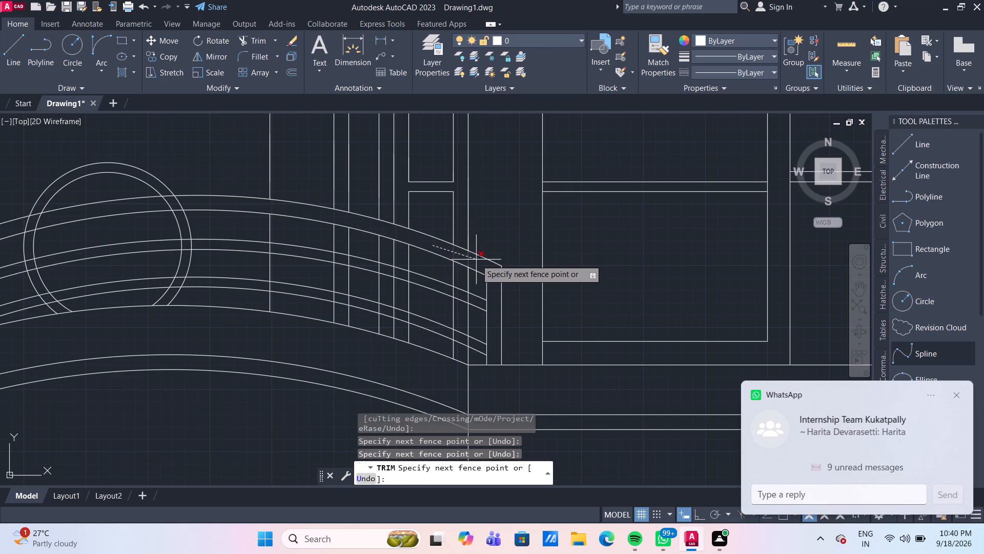
left_click(479, 267)
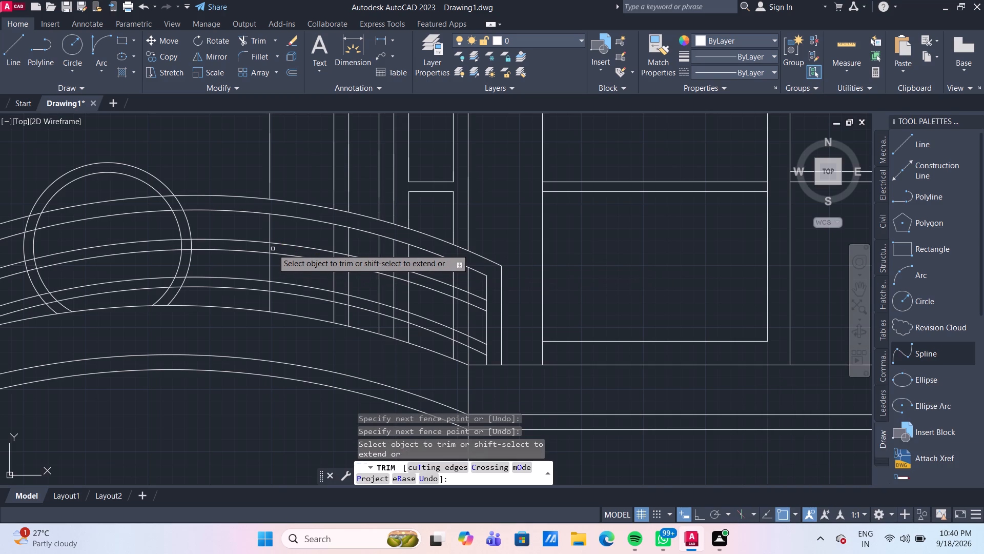
Trim the vertical facade lines crossing between the two arcs of the railing's middle rail.
left_click(271, 248)
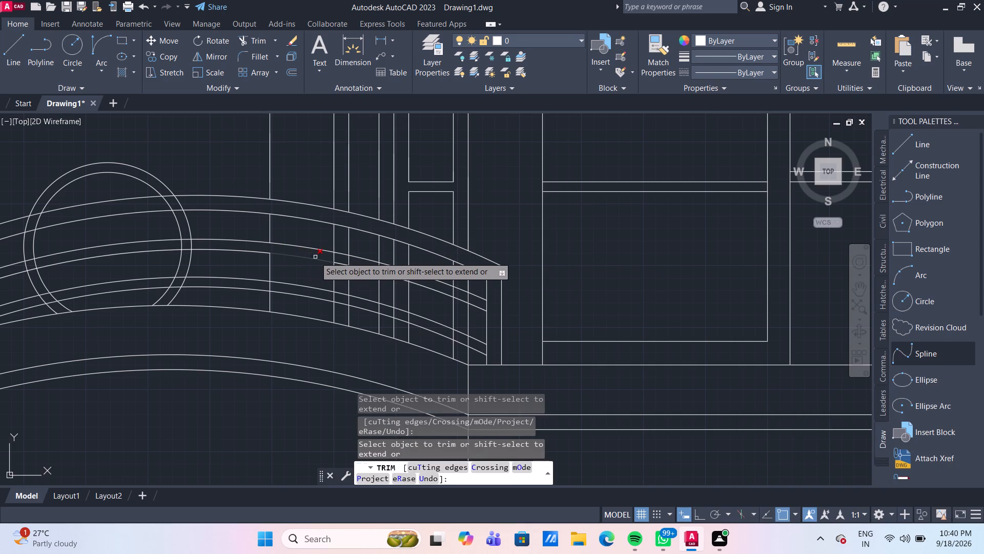
left_click(321, 253)
left_click(363, 265)
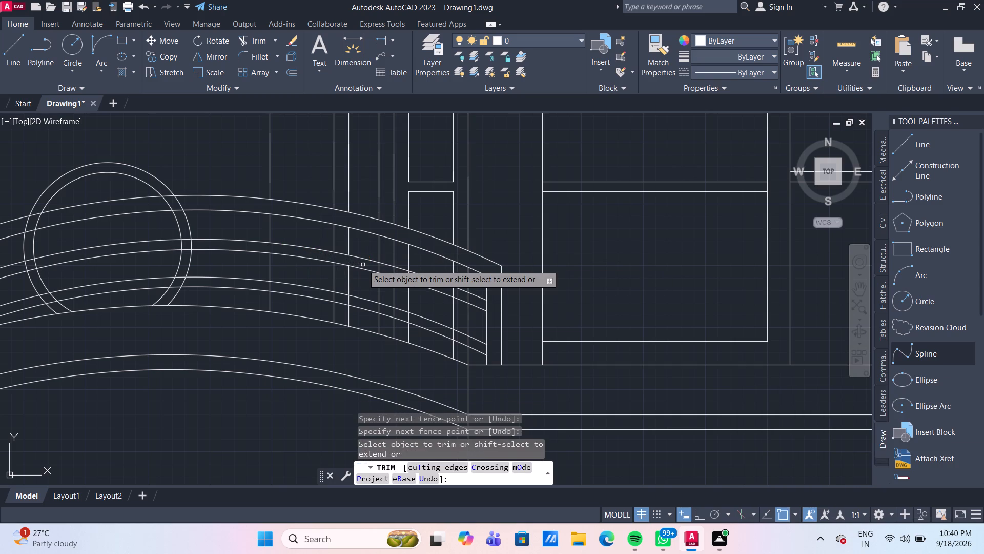
left_click(372, 267)
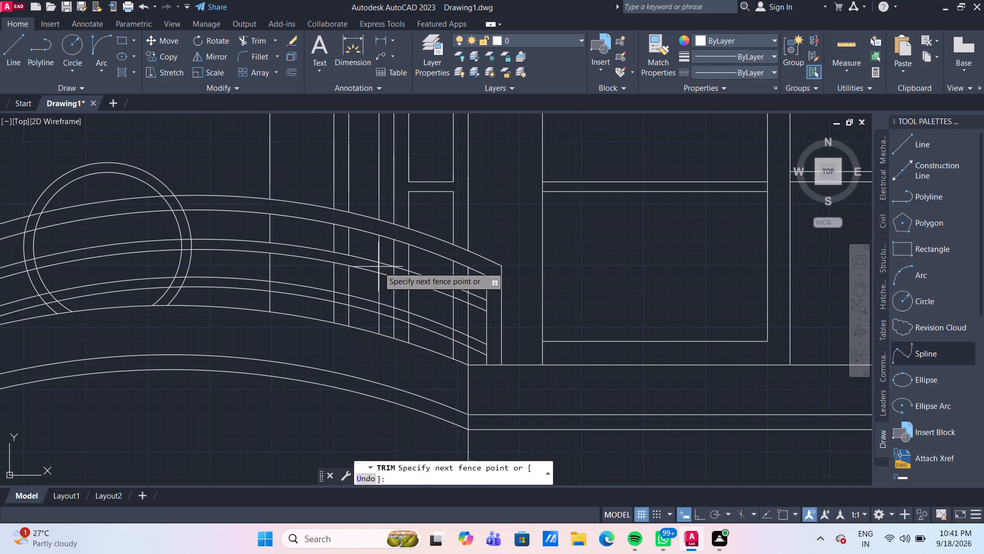
left_click(427, 282)
scroll(454, 321, "down", 1)
middle_click_drag(454, 321, 451, 321)
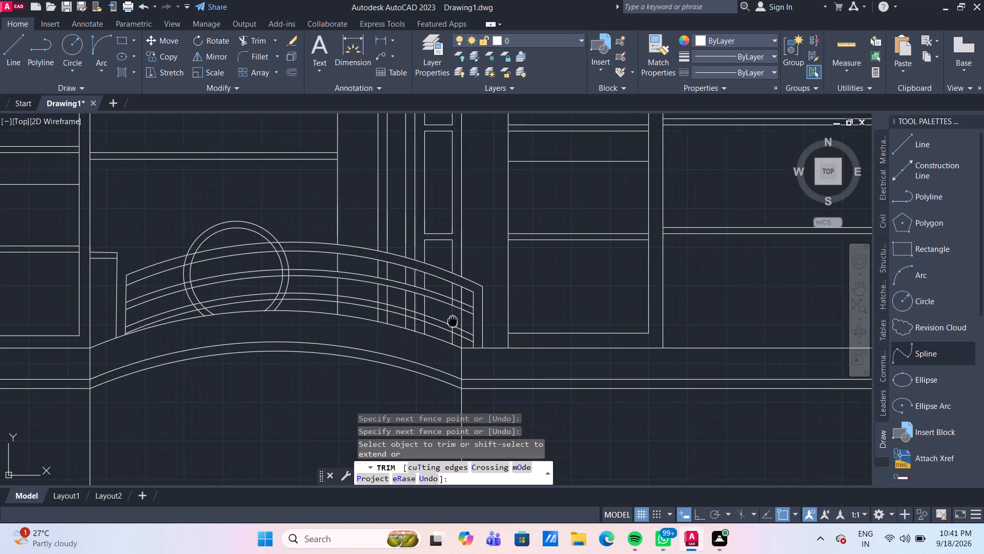
middle_click_drag(451, 321, 382, 267)
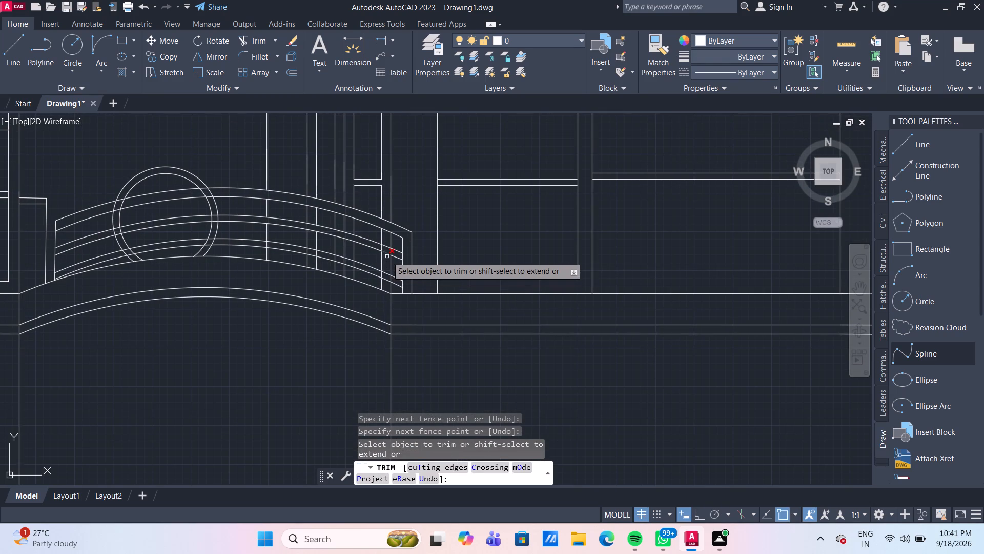
scroll(387, 256, "up", 1)
left_click(368, 235)
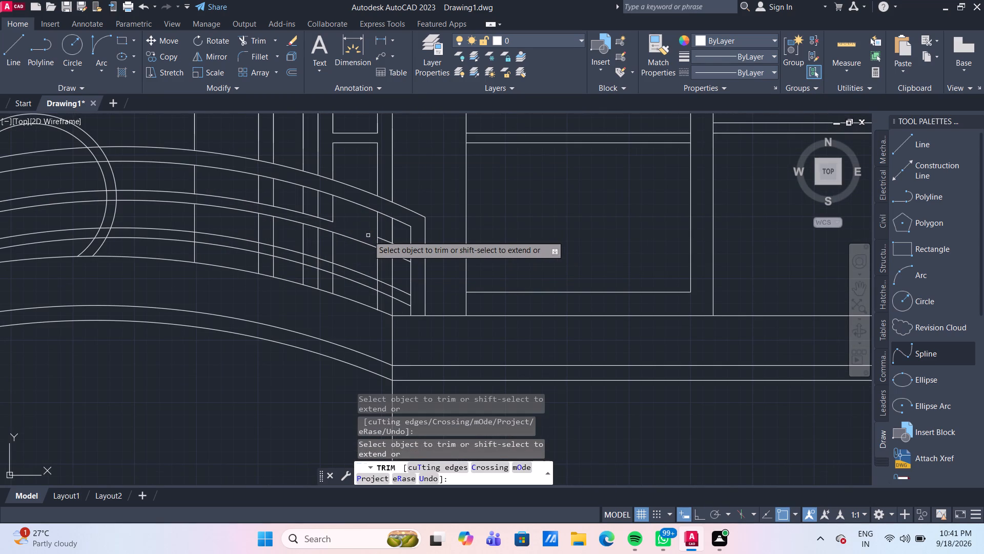
key("ctrl+z")
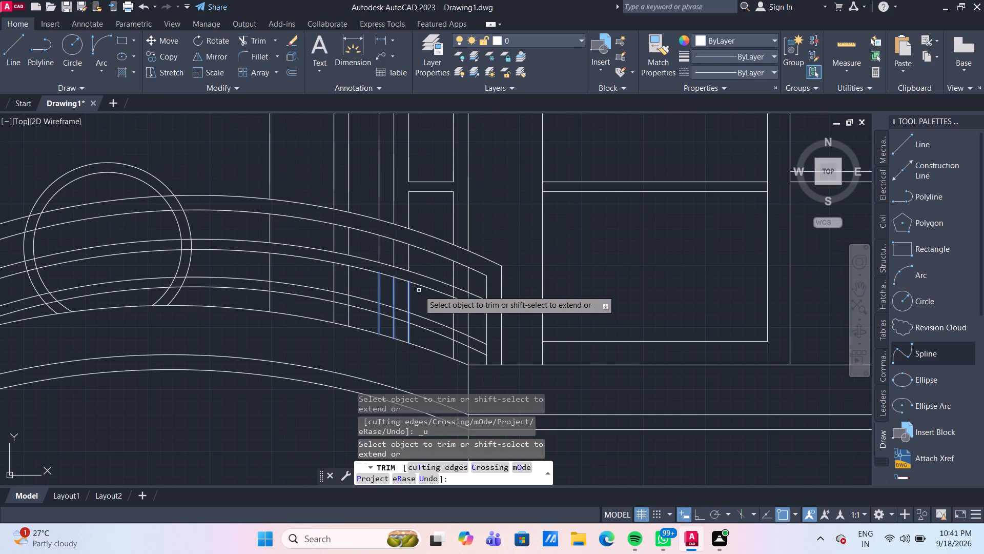
scroll(428, 290, "up", 2)
middle_click_drag(428, 290, 343, 233)
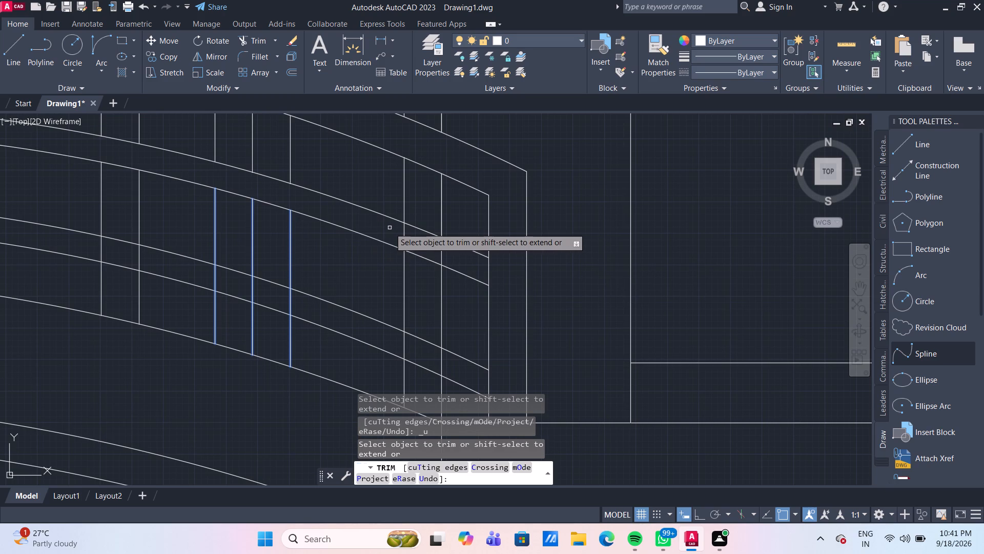
left_click(389, 228)
left_click(493, 270)
scroll(497, 271, "down", 1)
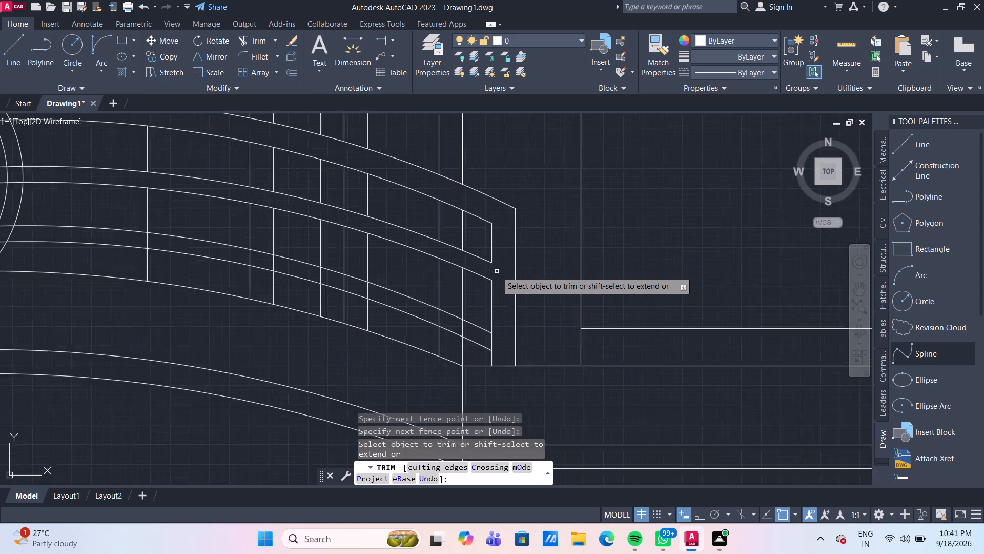
scroll(497, 271, "down", 1)
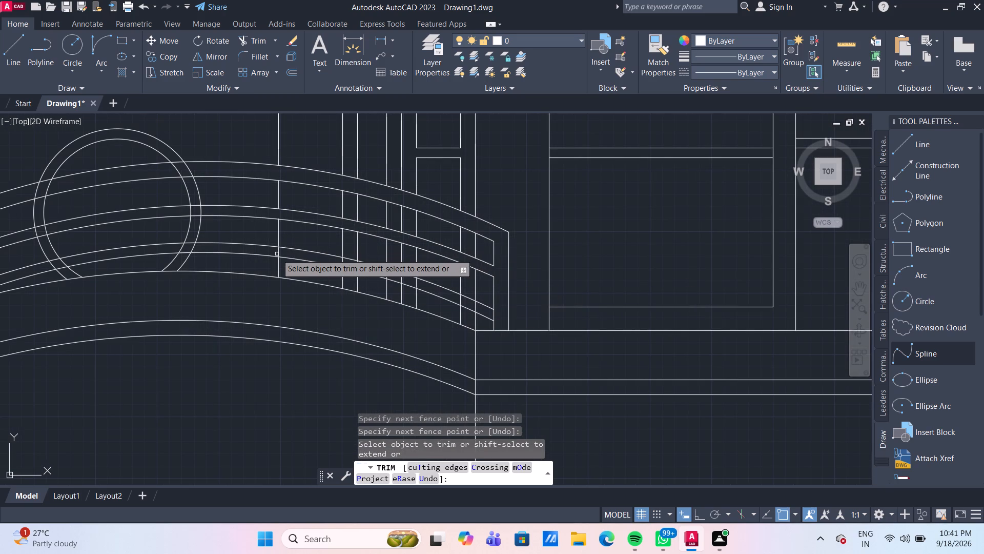
Trim the vertical facade lines crossing between the two arcs of the railing's lower rail.
left_click(281, 252)
left_click(274, 252)
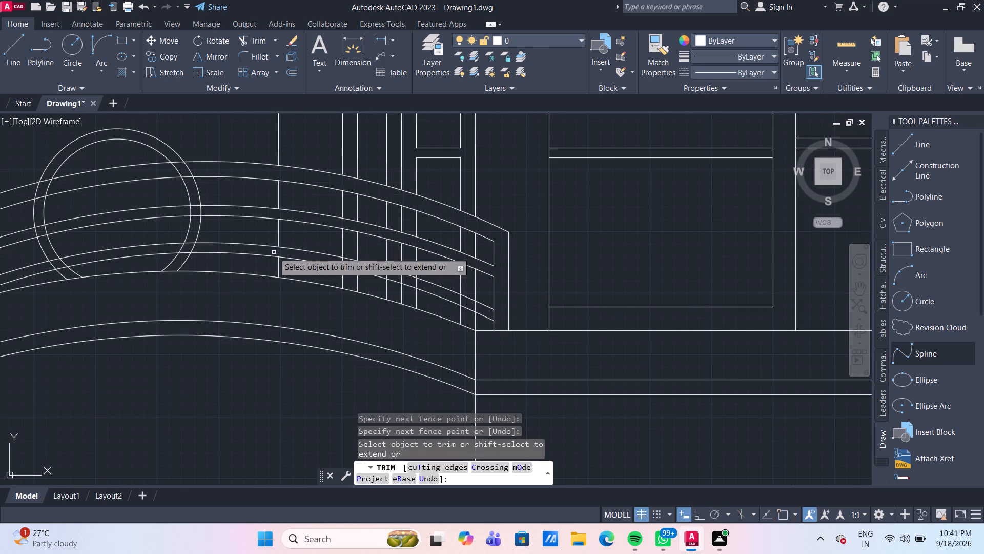
left_click(335, 261)
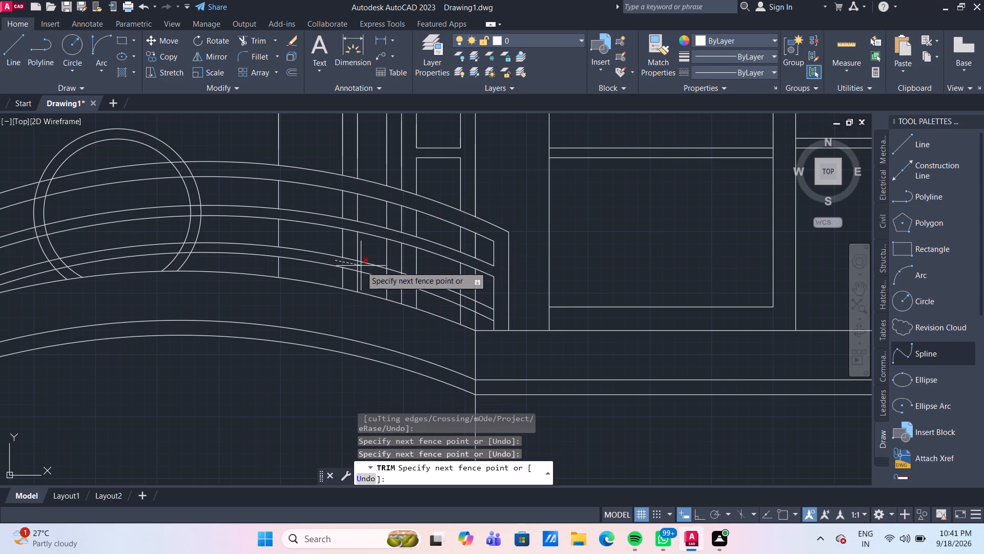
left_click(368, 270)
left_click(382, 271)
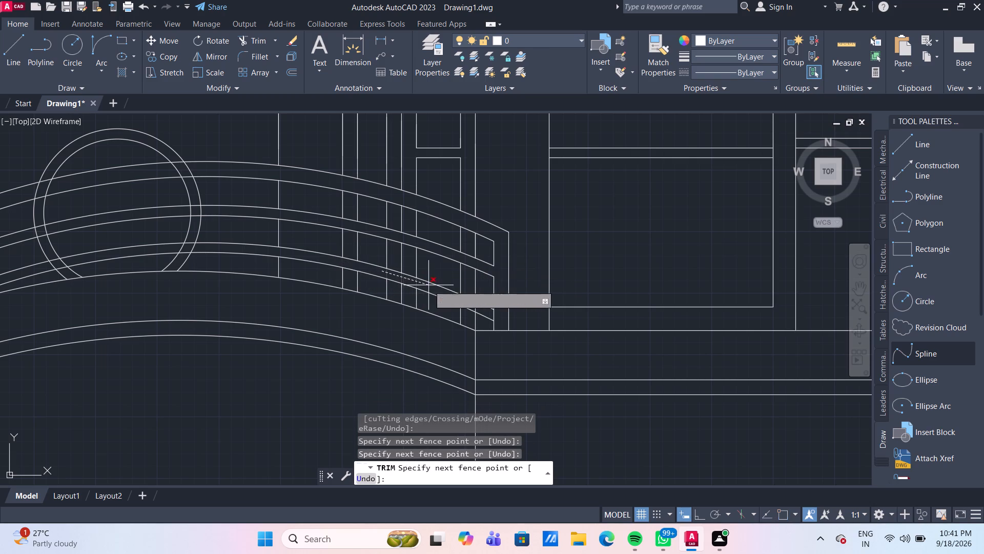
left_click(430, 290)
left_click_drag(455, 297, 460, 298)
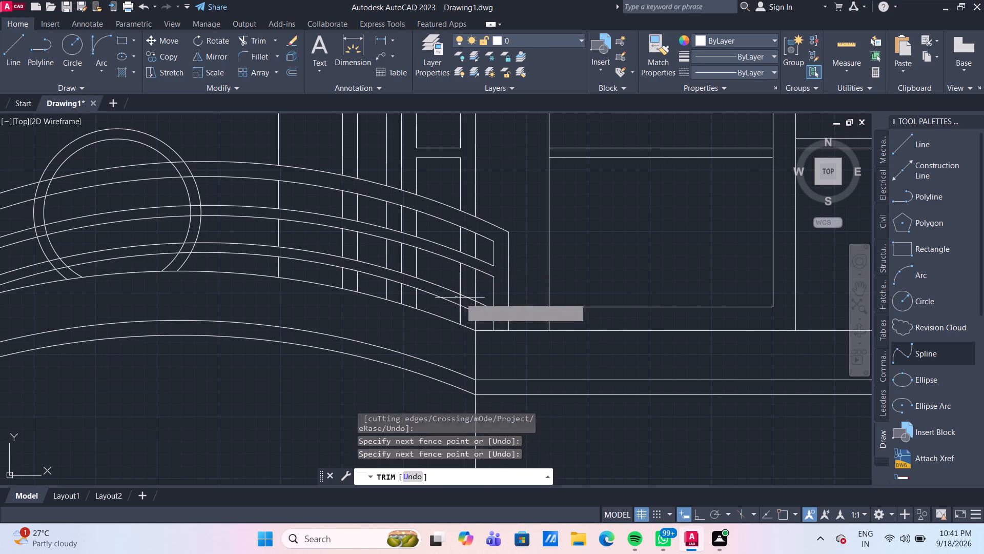
left_click(499, 318)
scroll(503, 318, "down", 1)
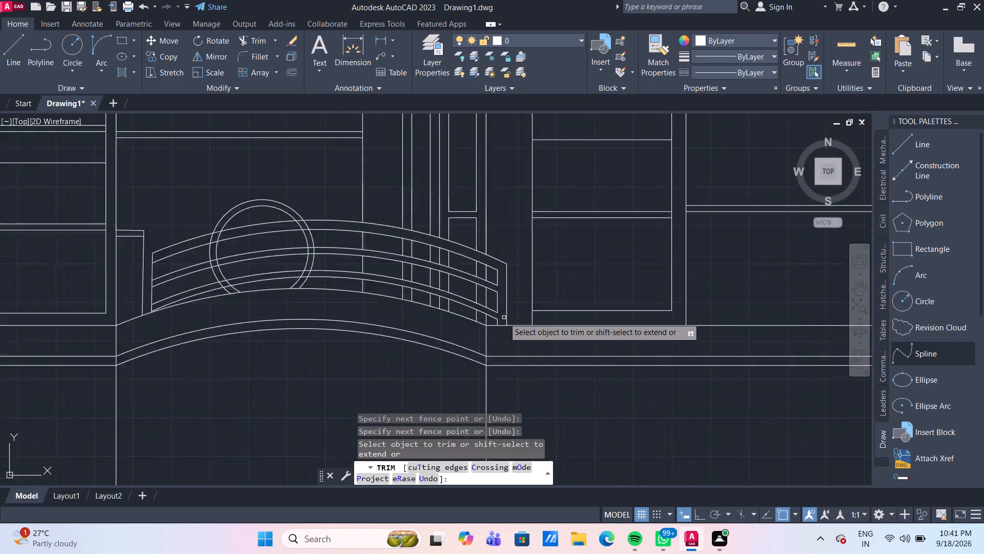
scroll(505, 317, "down", 2)
scroll(407, 317, "up", 2)
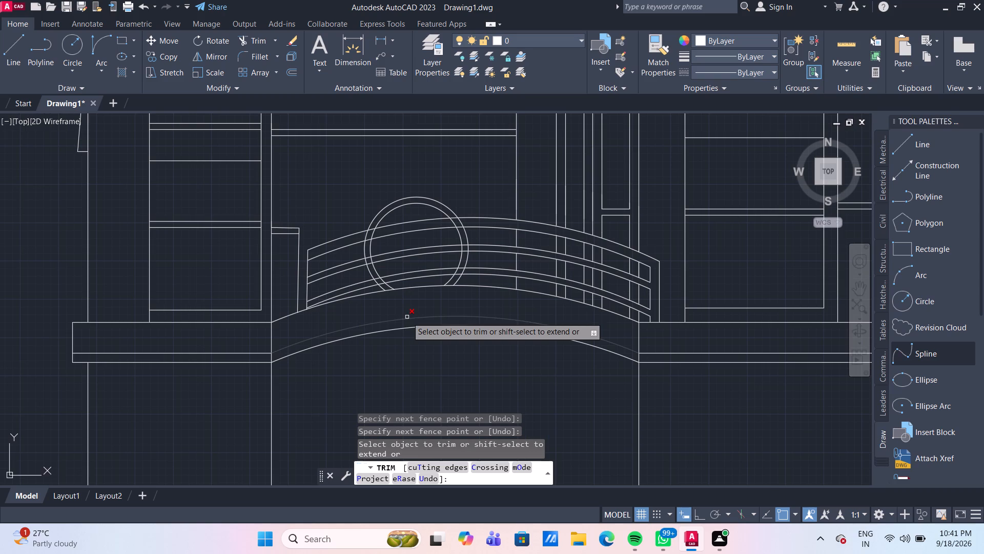
scroll(322, 286, "up", 1)
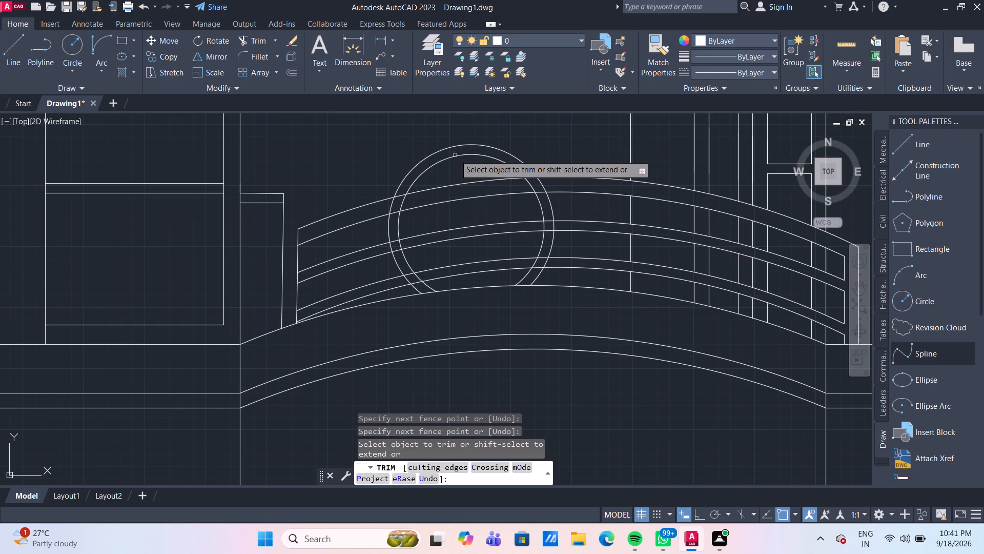
key("Escape")
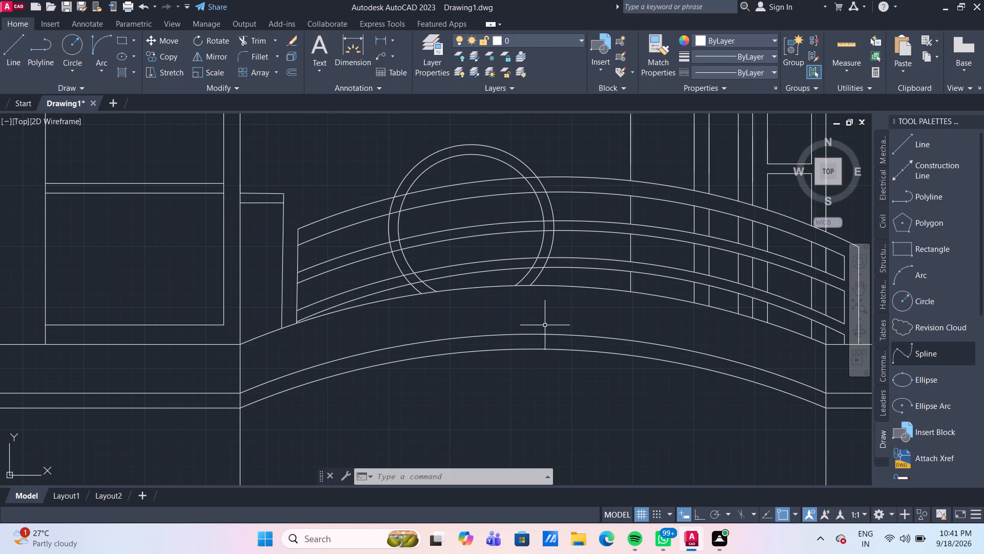
Delete the outer of the two concentric circular arcs overlapping the railing.
scroll(545, 325, "down", 3)
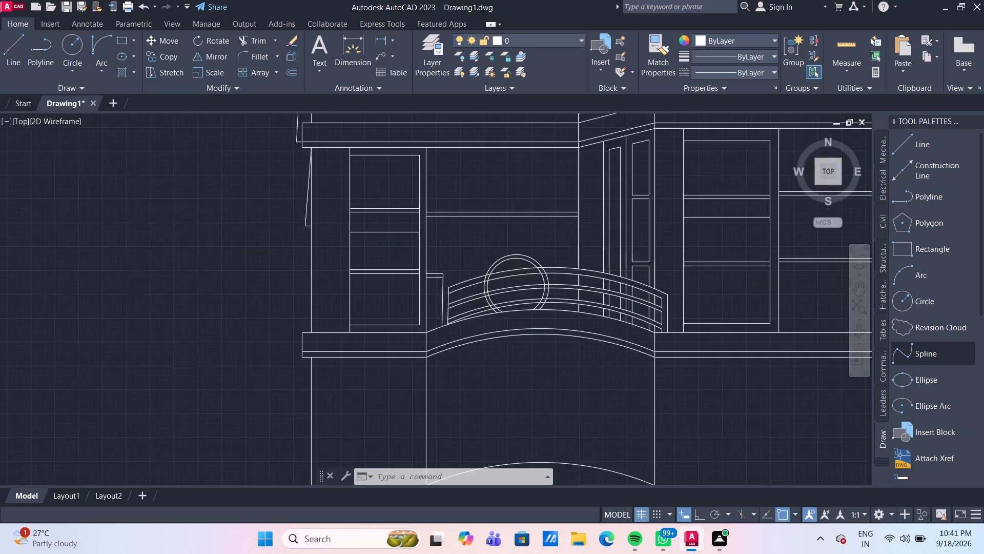
scroll(545, 325, "down", 1)
scroll(551, 320, "up", 3)
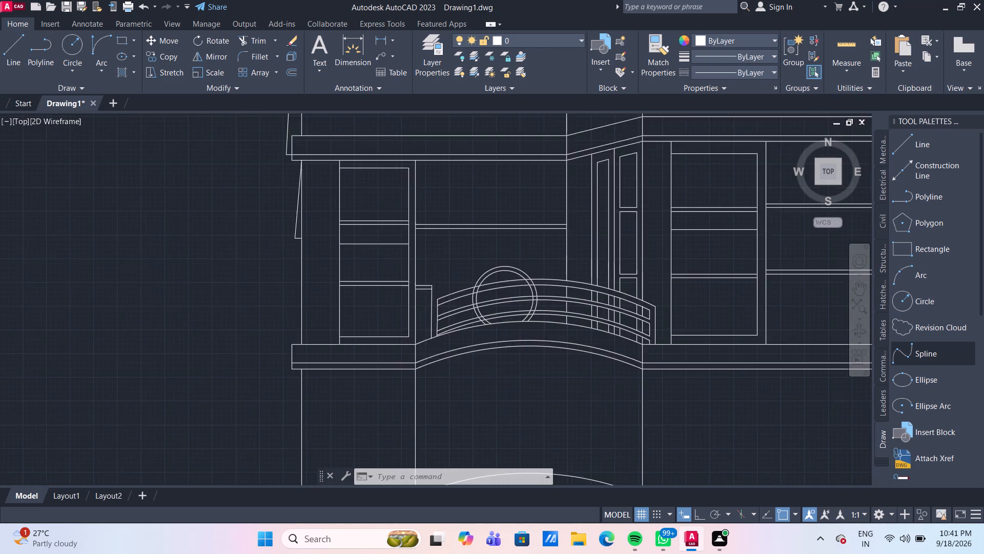
left_click(507, 246)
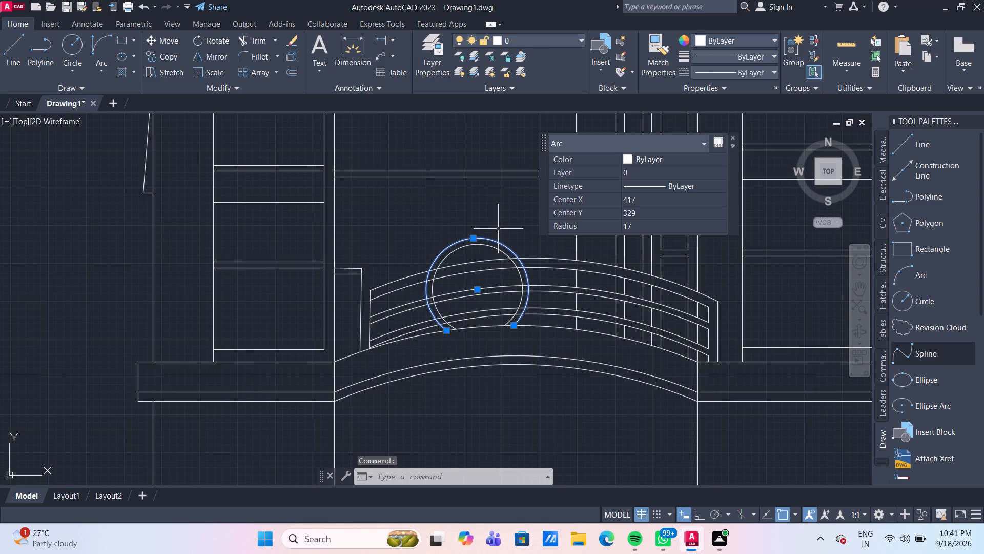
key("Delete")
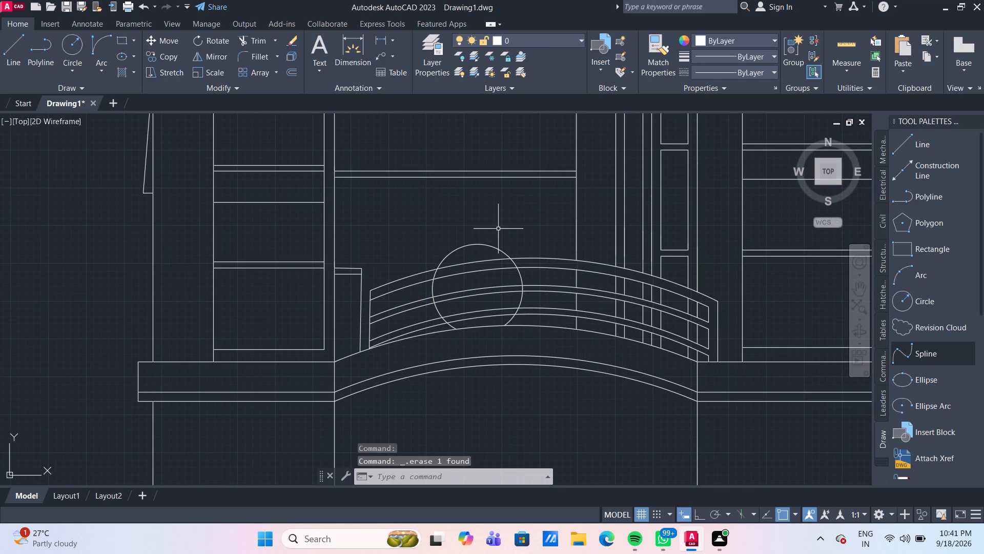
Offset the circular arc overlapping the railing inward by 1 to give the ring thickness.
scroll(480, 252, "up", 1)
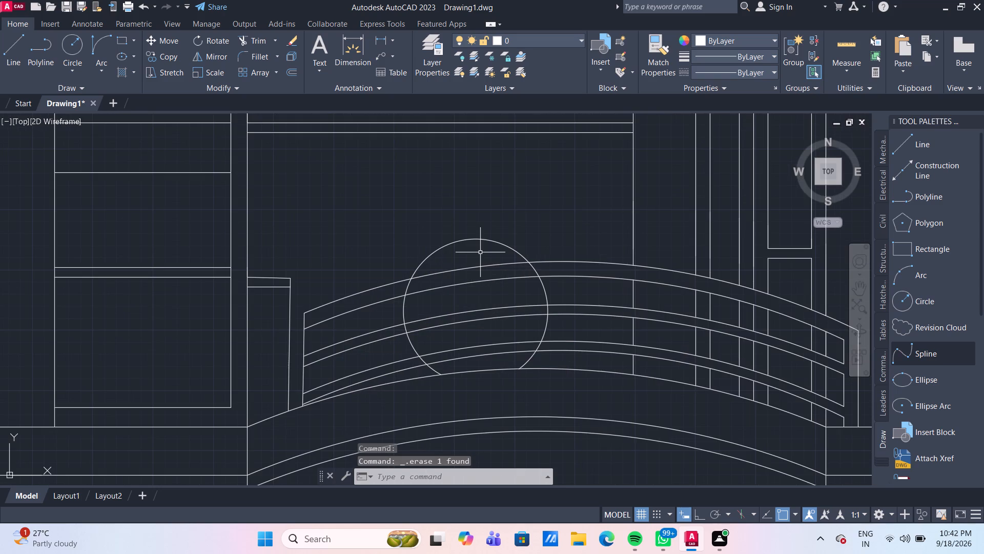
key("o")
key("Return")
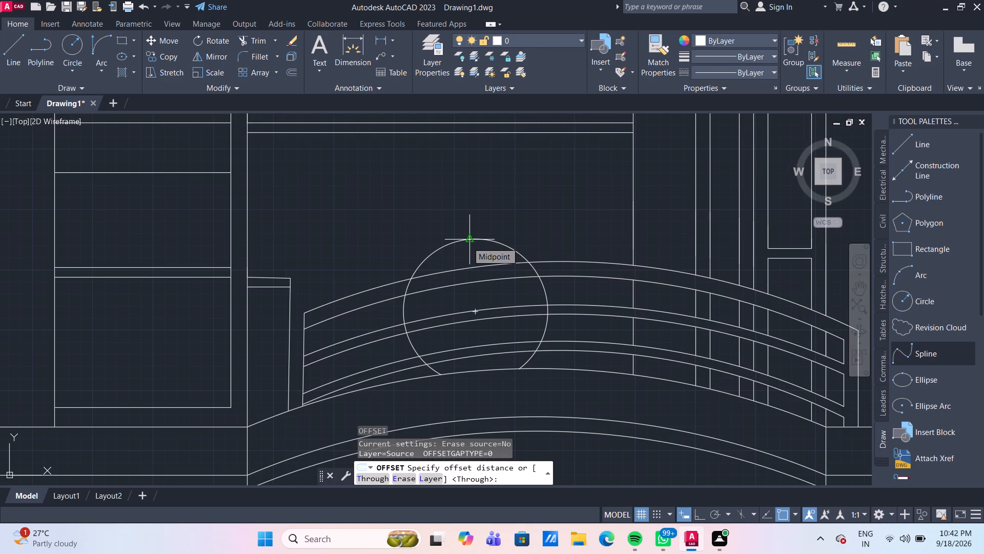
key("Return")
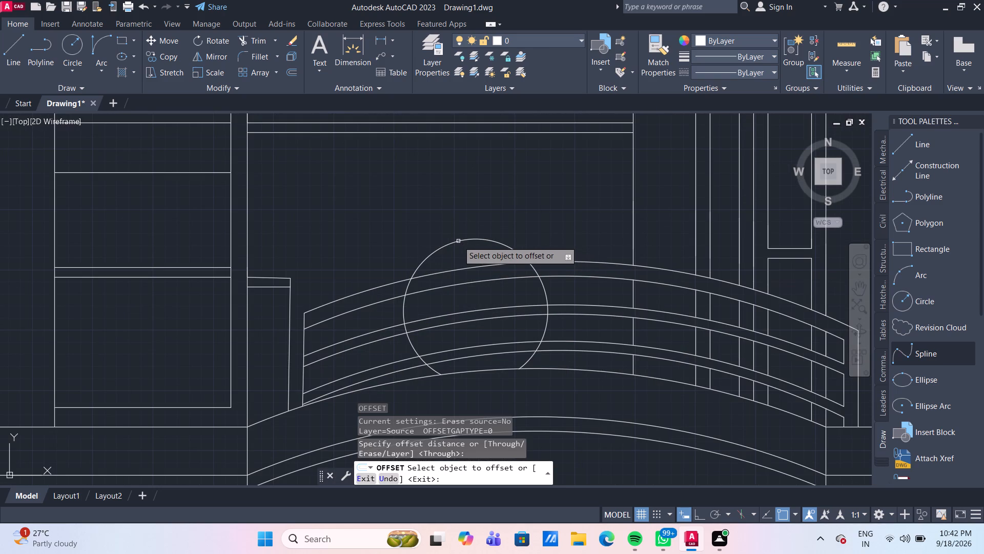
left_click(458, 241)
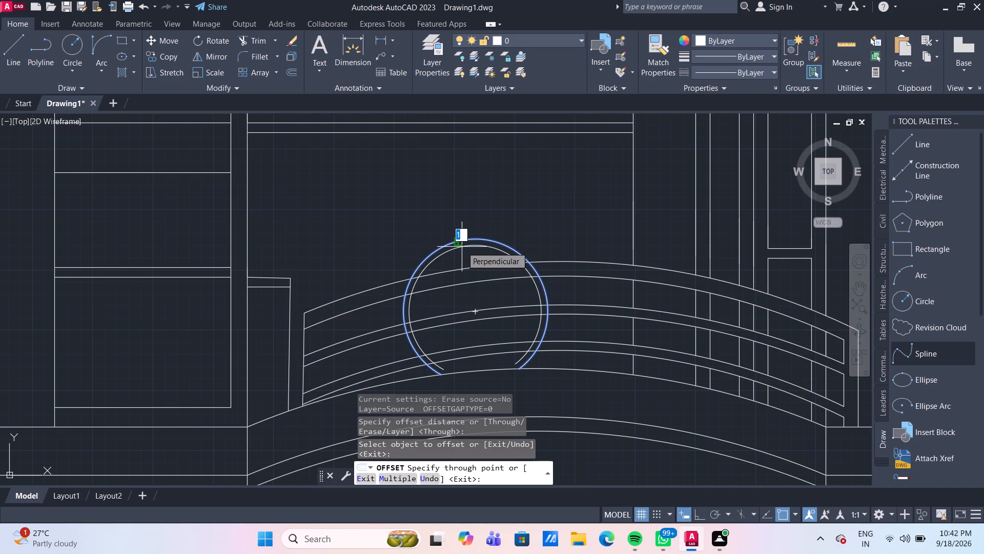
key("1")
key("Return")
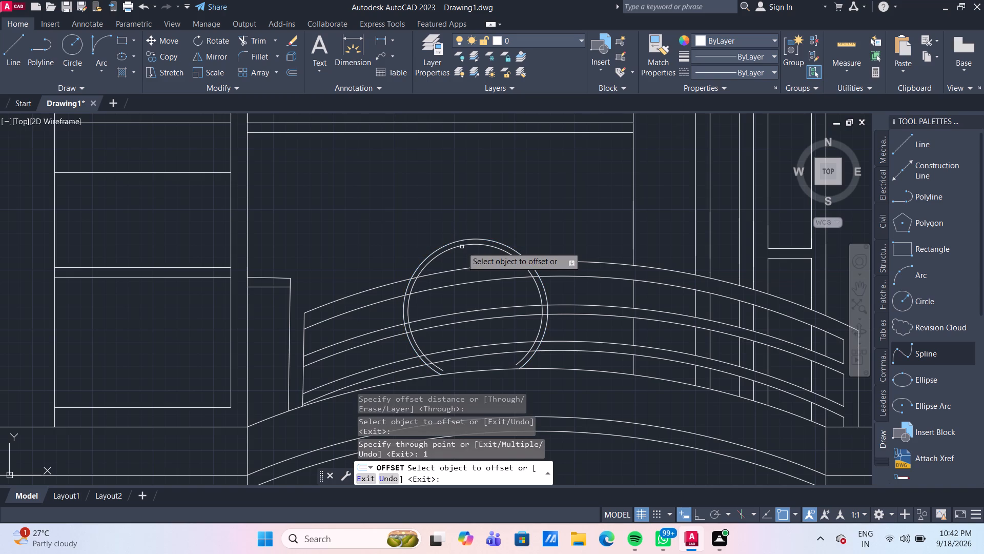
middle_click_drag(488, 321, 473, 253)
scroll(464, 303, "up", 1)
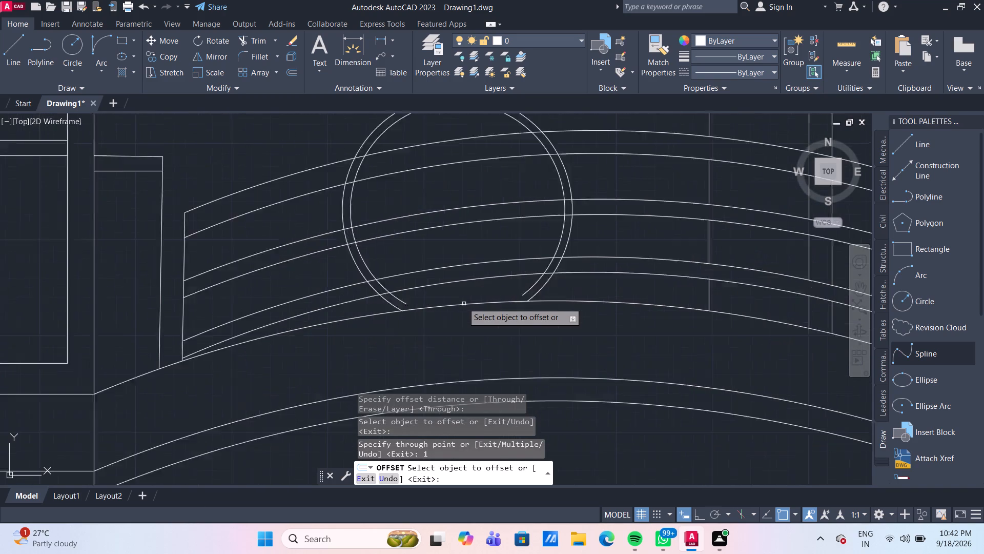
scroll(462, 303, "up", 1)
key("Escape")
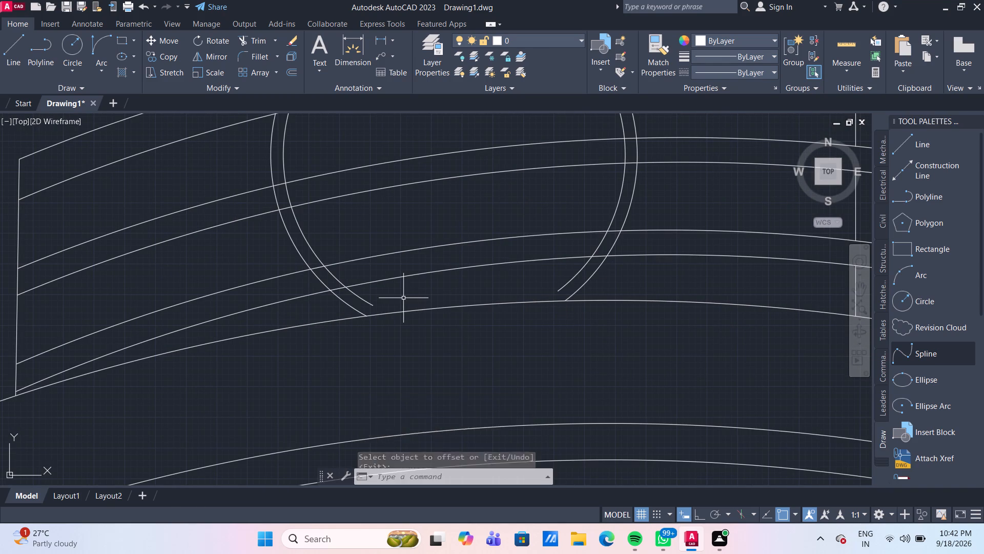
Extend both lower ends of the ring's inner arc down to the curved balcony edge below the railing.
type("ex")
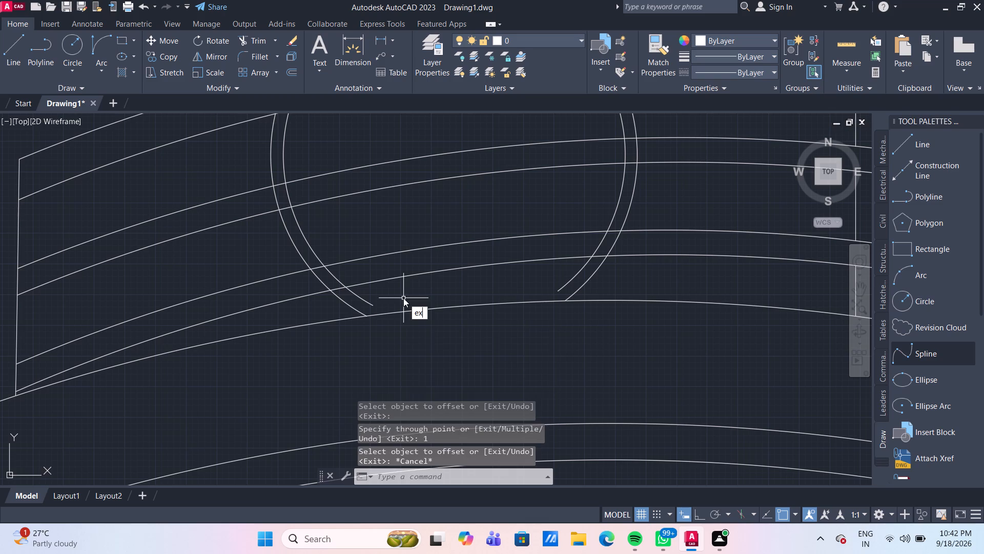
key("Return")
left_click(368, 302)
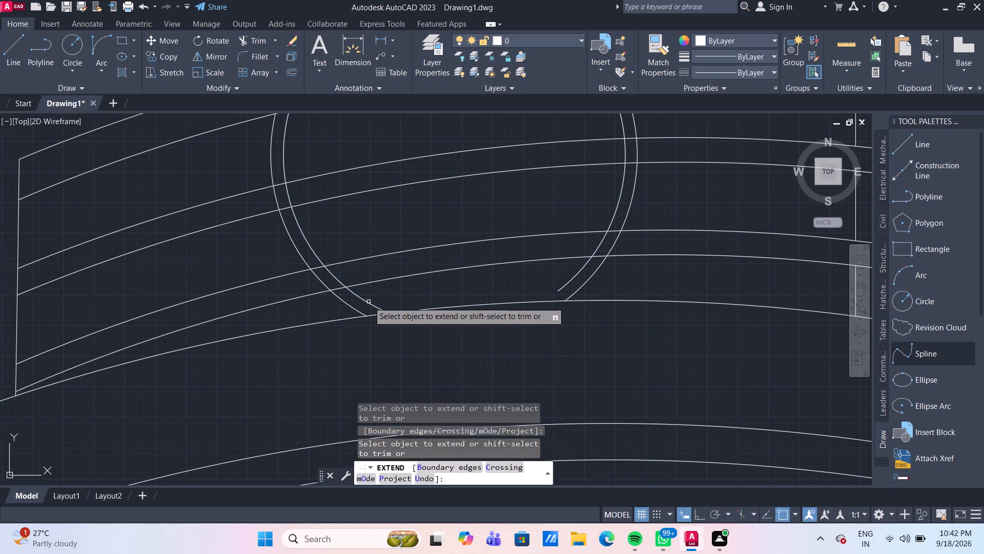
left_click(572, 279)
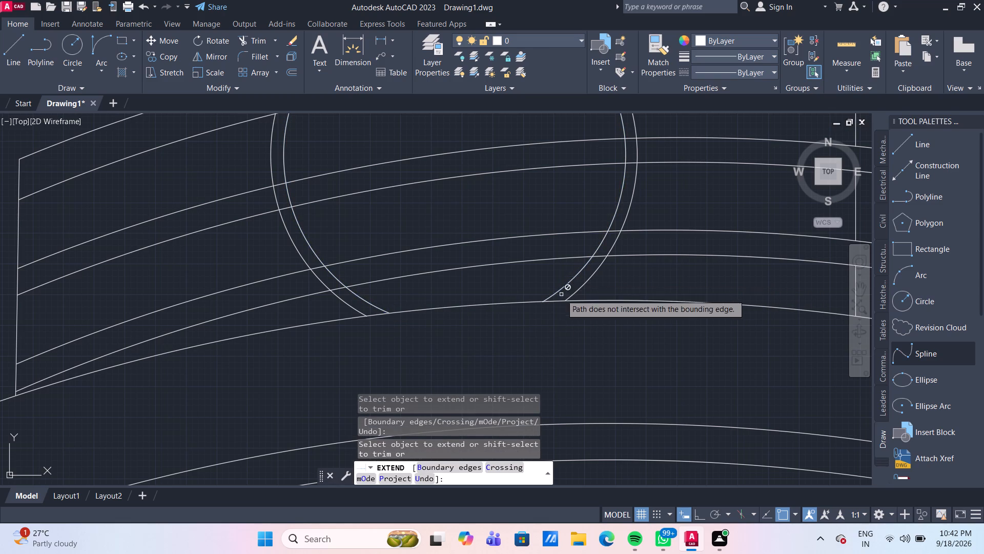
scroll(535, 305, "down", 3)
scroll(429, 313, "up", 1)
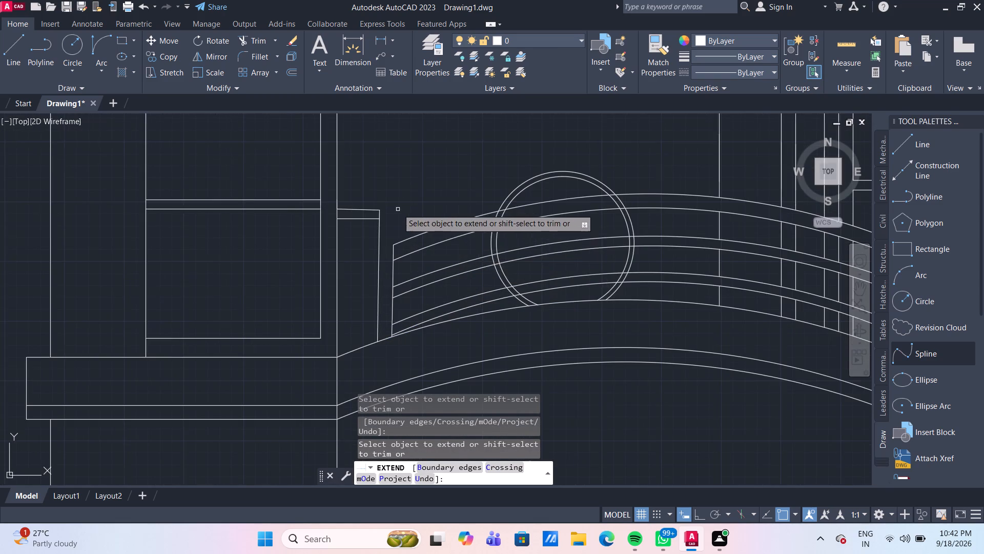
scroll(398, 209, "up", 1)
middle_click(398, 209)
key("Escape")
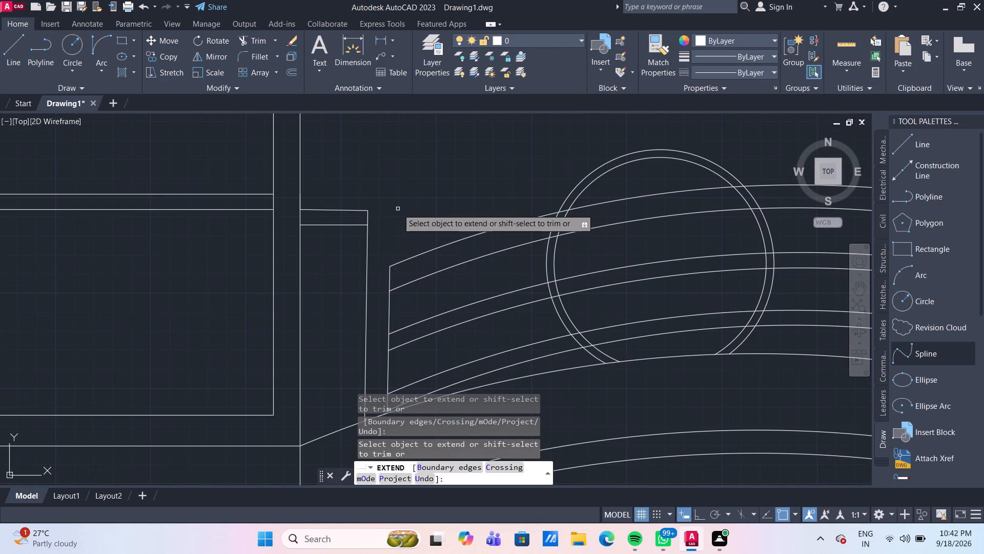
Extend the top rail's upper arc to the outer line of the railing's left end post.
type("ex")
key("Return")
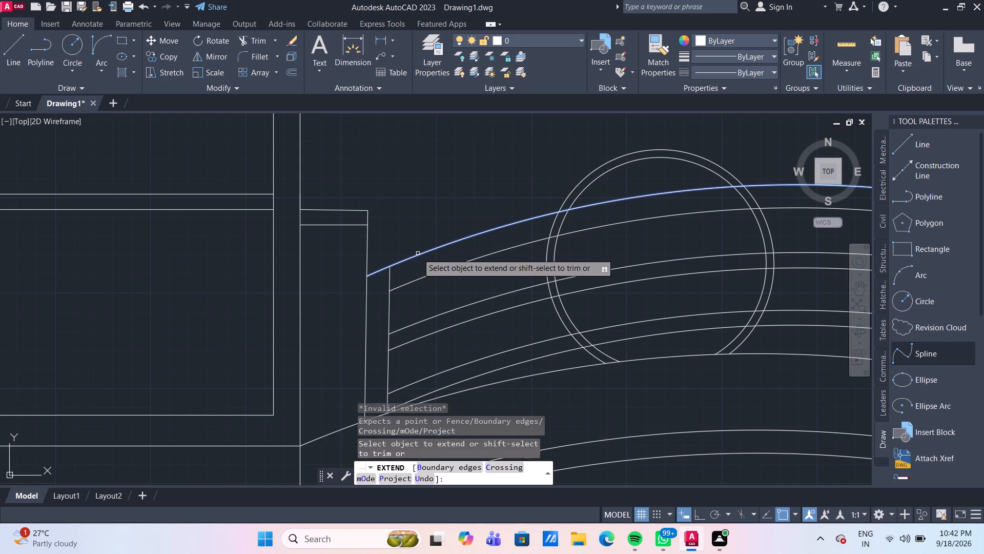
left_click(418, 253)
key("Escape")
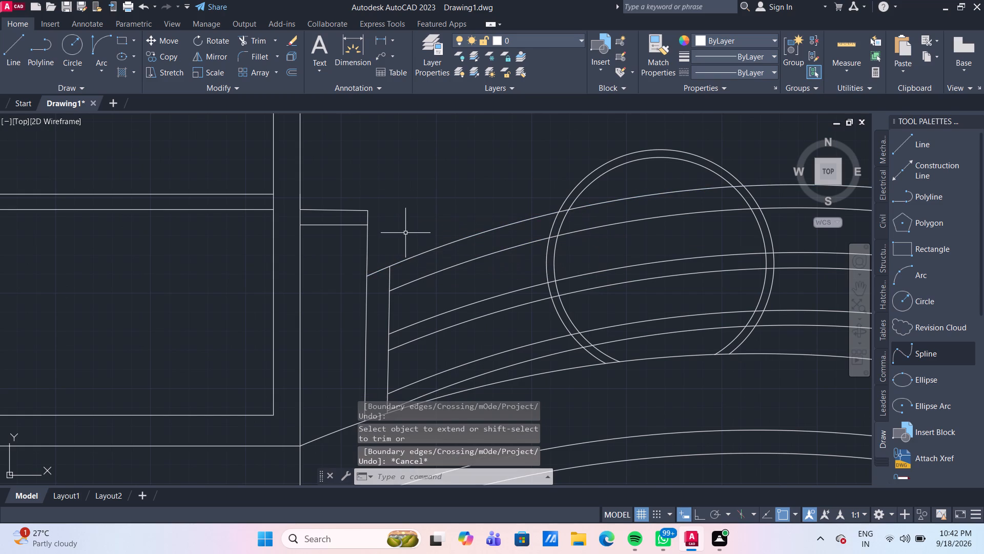
Trim the left post's inner line within the top rail and its outer line above the rail, including the piece closing the two short horizontals.
key("t")
key("r")
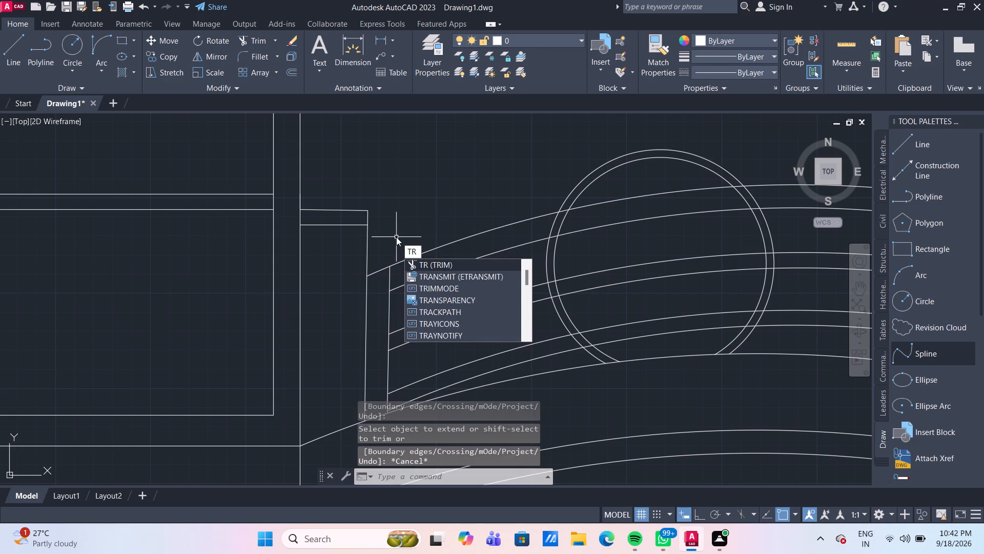
key("Return")
left_click(389, 279)
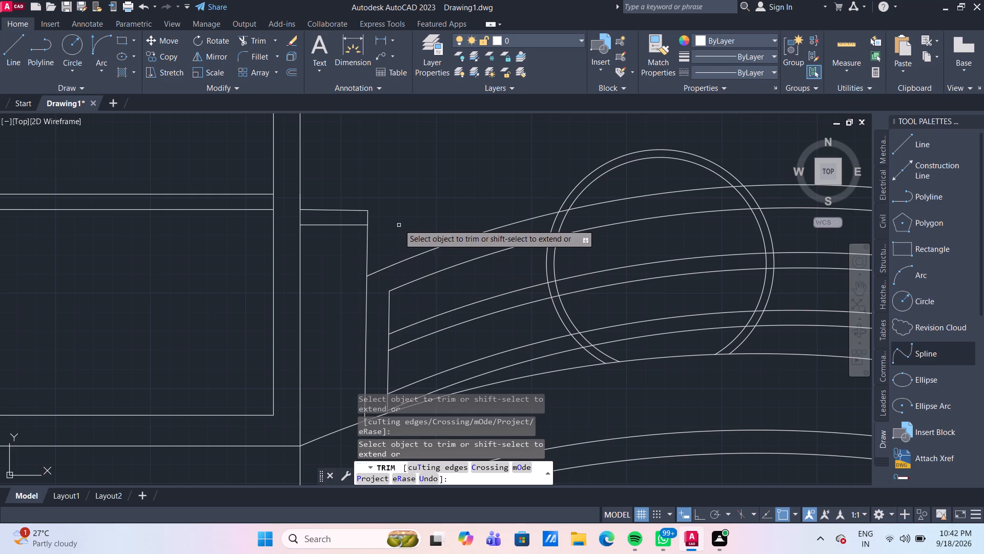
left_click(367, 244)
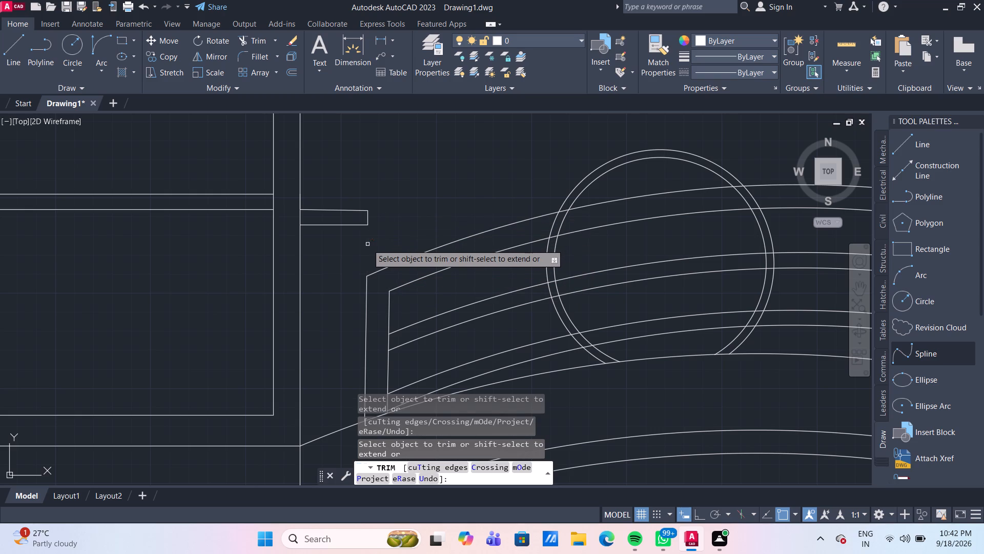
left_click(368, 217)
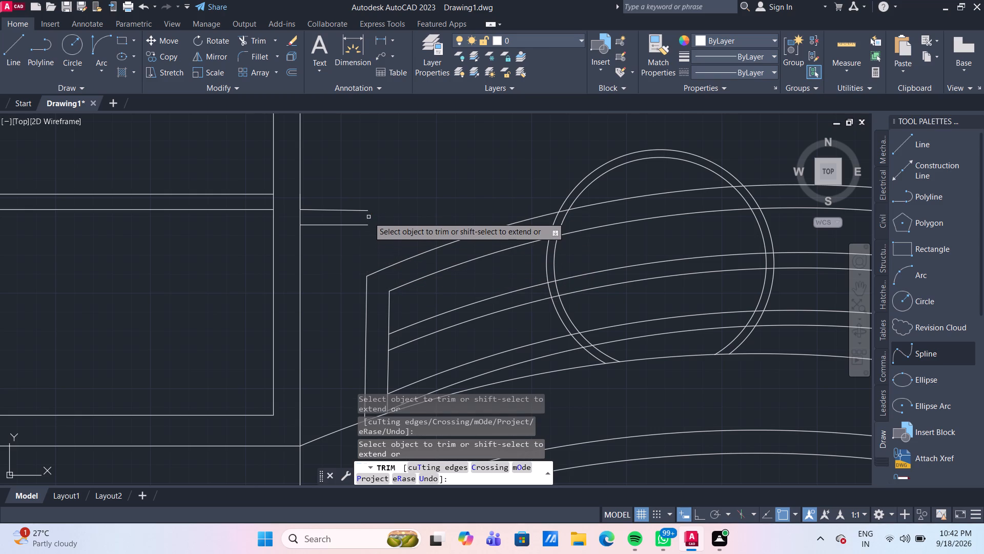
scroll(483, 171, "down", 2)
key("Escape")
Extend the two short horizontal facade lines beside the left post until they meet the curved railing's top rail.
scroll(483, 171, "down", 2)
middle_click_drag(483, 171, 480, 216)
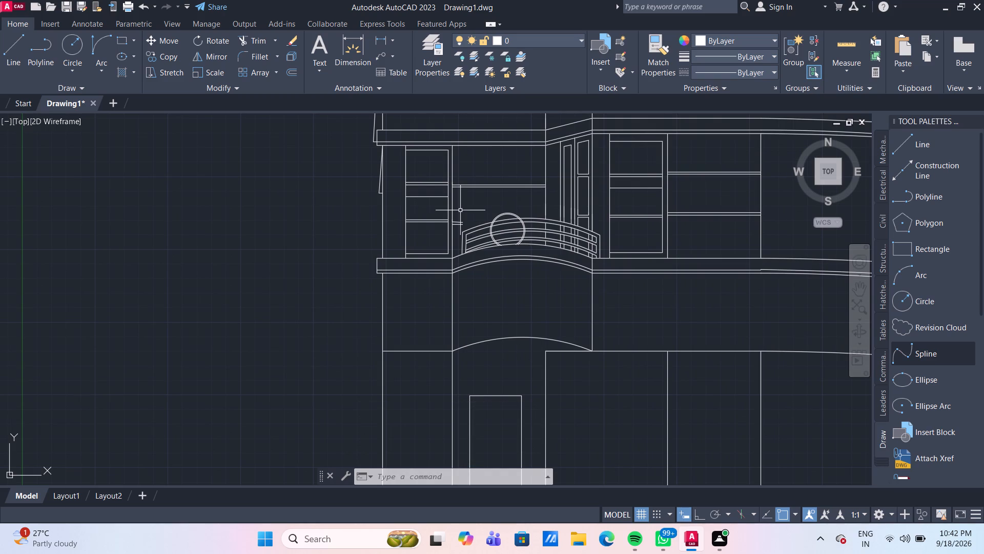
scroll(460, 210, "up", 2)
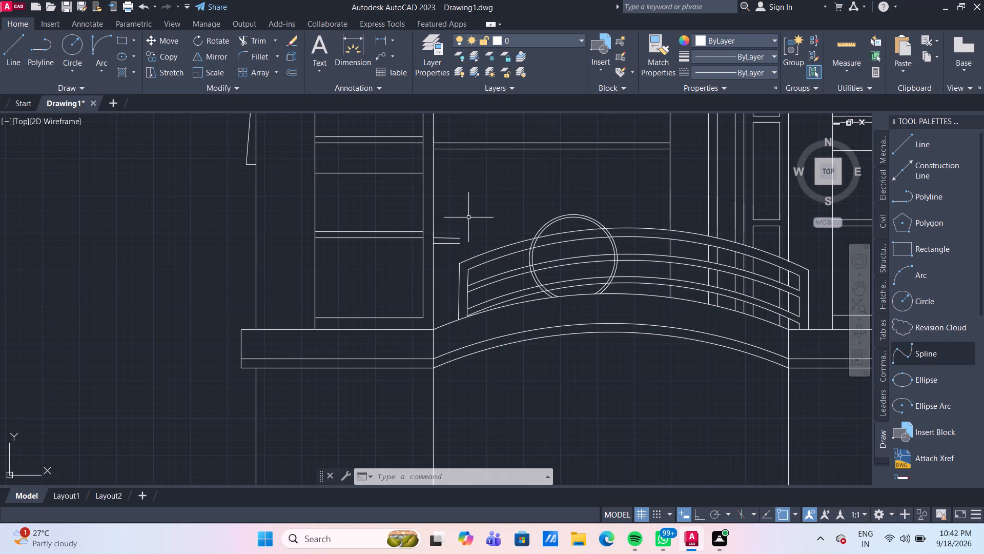
type("ex")
key("Return")
left_click(455, 218)
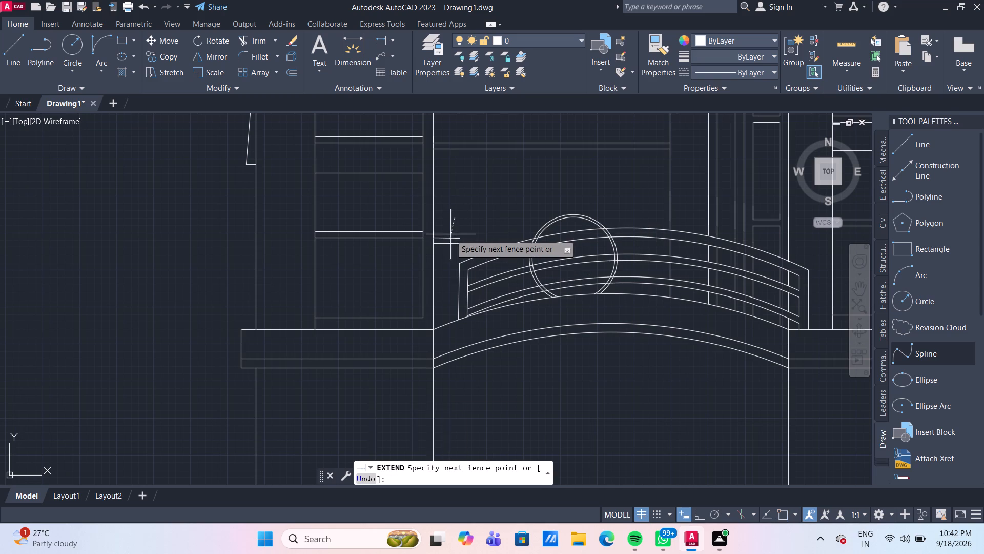
left_click(452, 255)
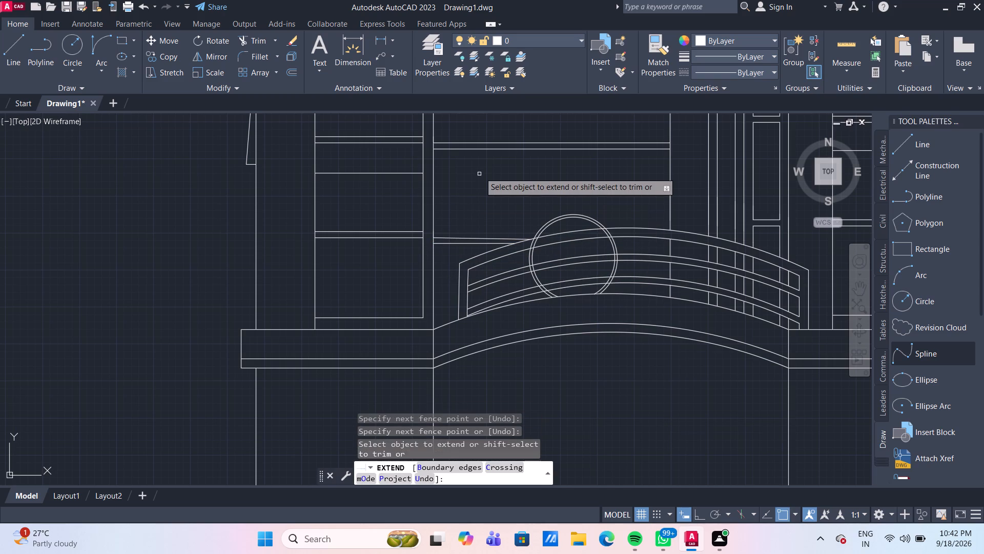
key("Escape")
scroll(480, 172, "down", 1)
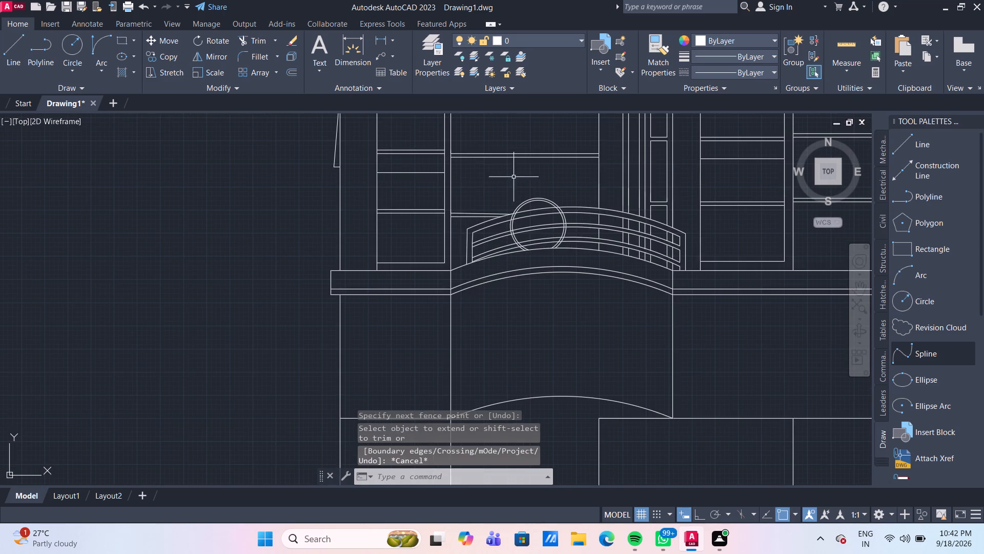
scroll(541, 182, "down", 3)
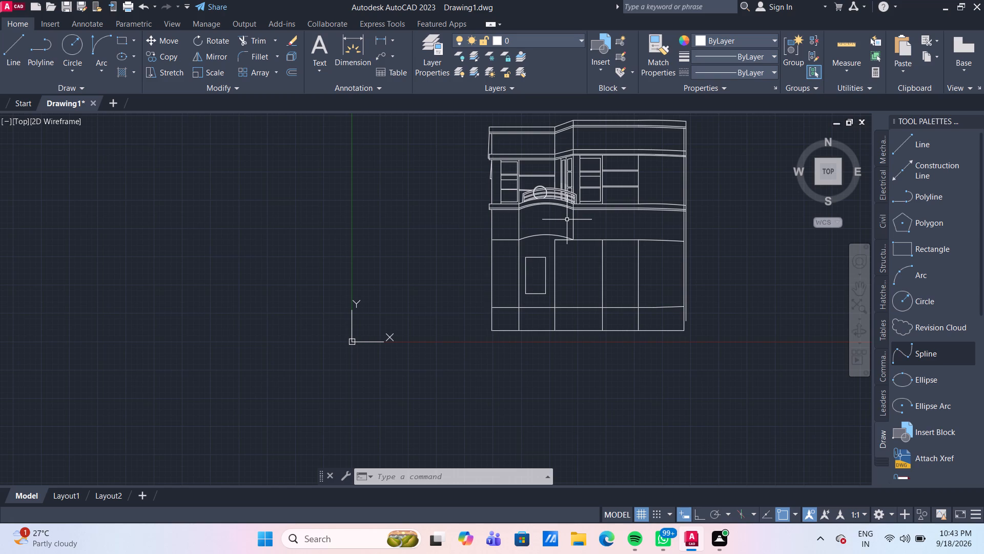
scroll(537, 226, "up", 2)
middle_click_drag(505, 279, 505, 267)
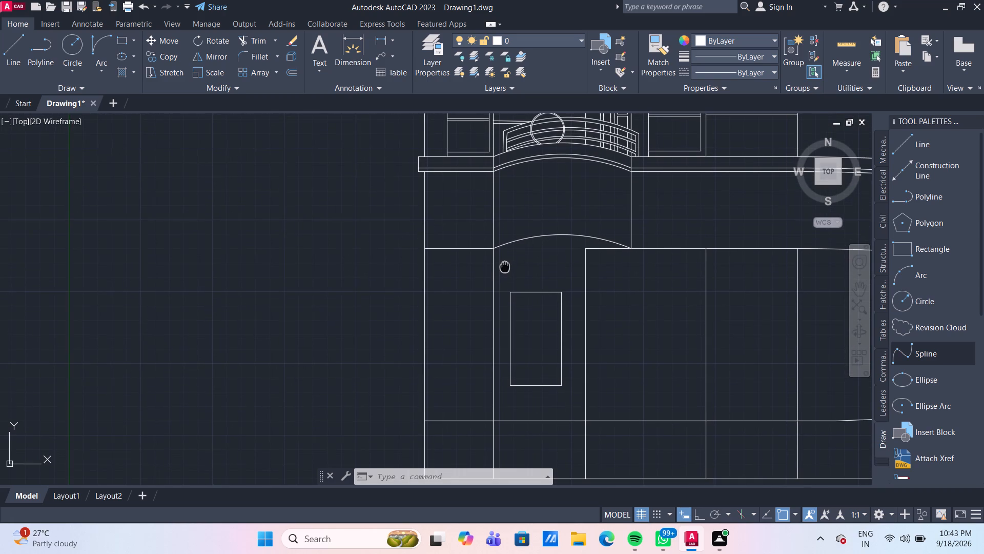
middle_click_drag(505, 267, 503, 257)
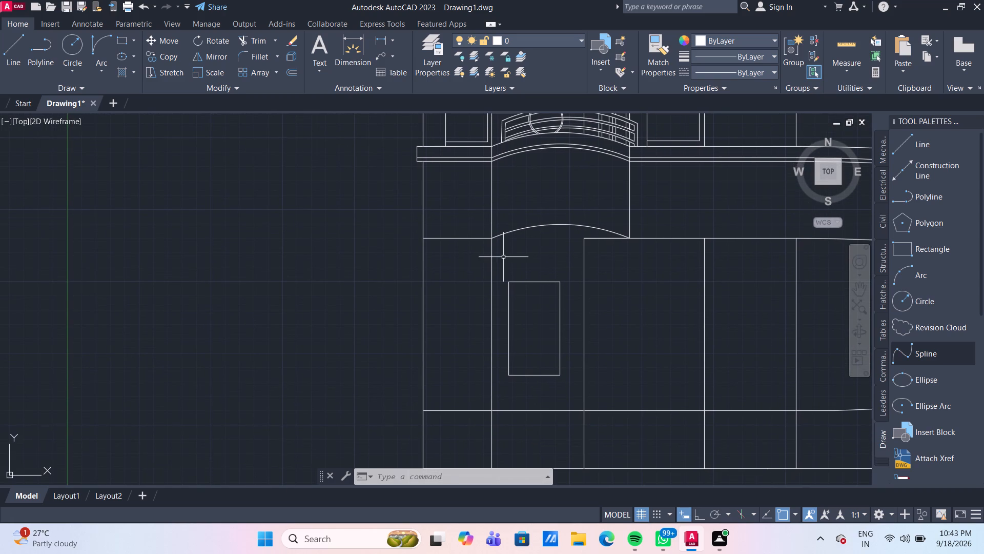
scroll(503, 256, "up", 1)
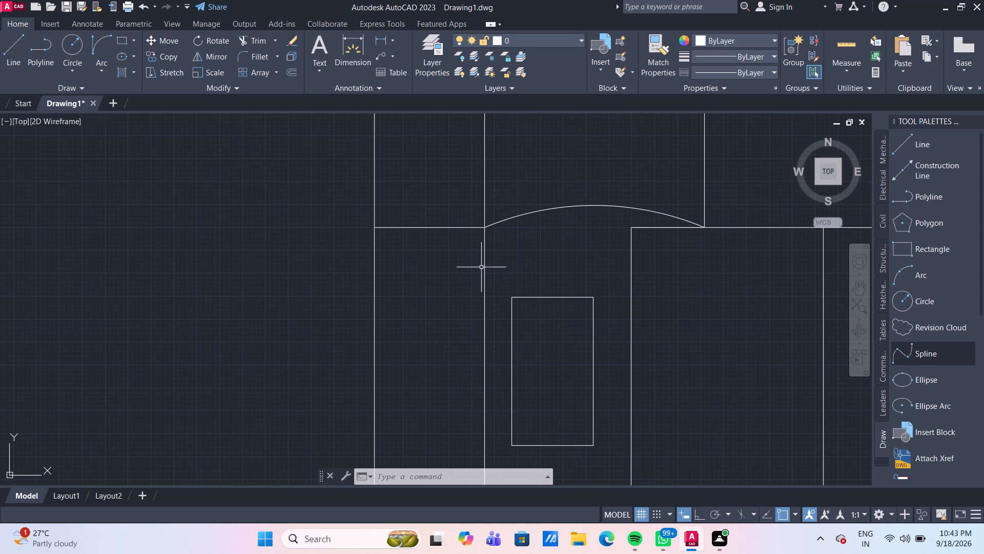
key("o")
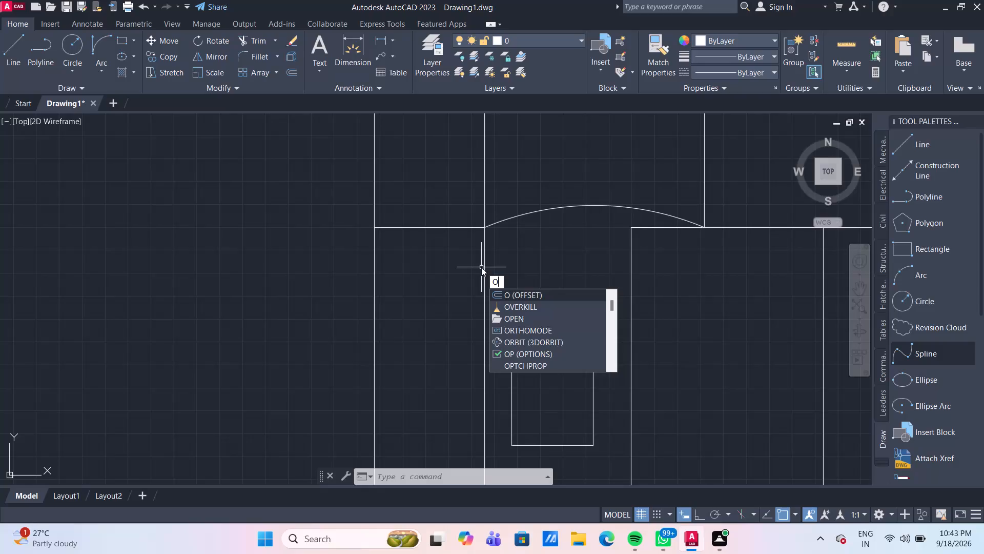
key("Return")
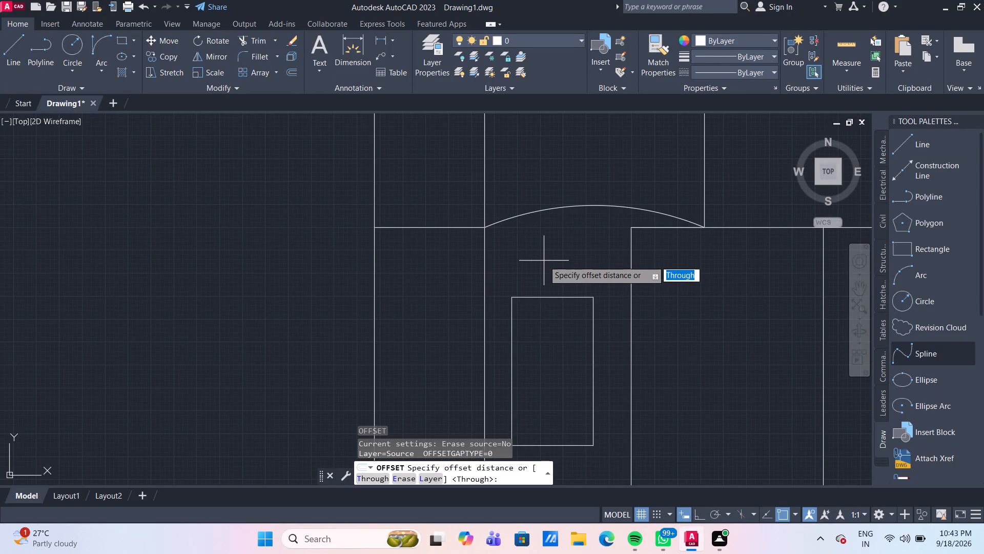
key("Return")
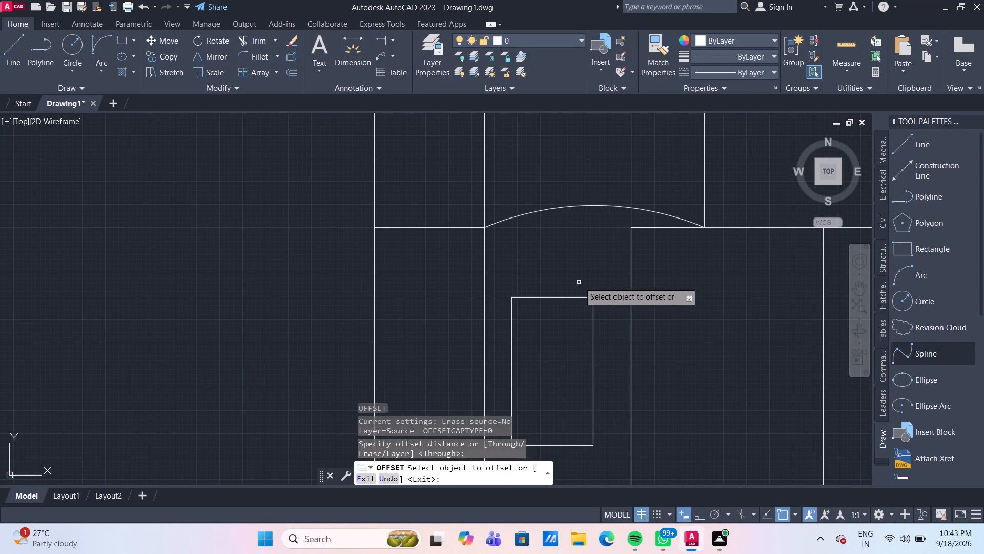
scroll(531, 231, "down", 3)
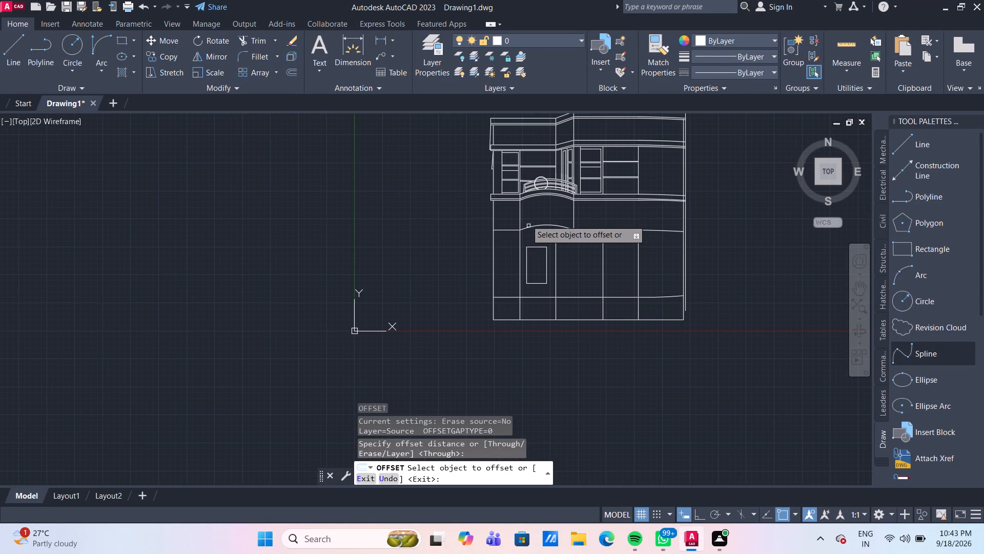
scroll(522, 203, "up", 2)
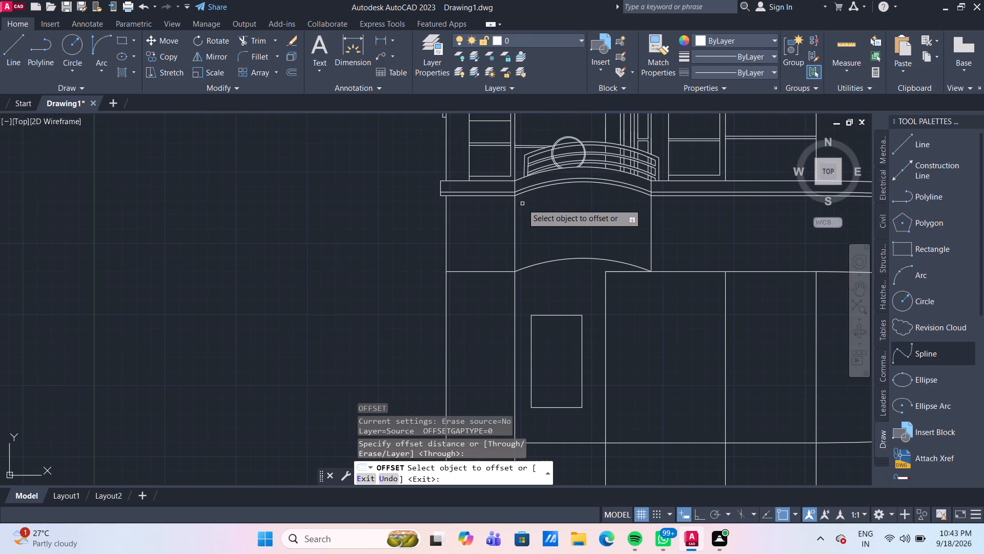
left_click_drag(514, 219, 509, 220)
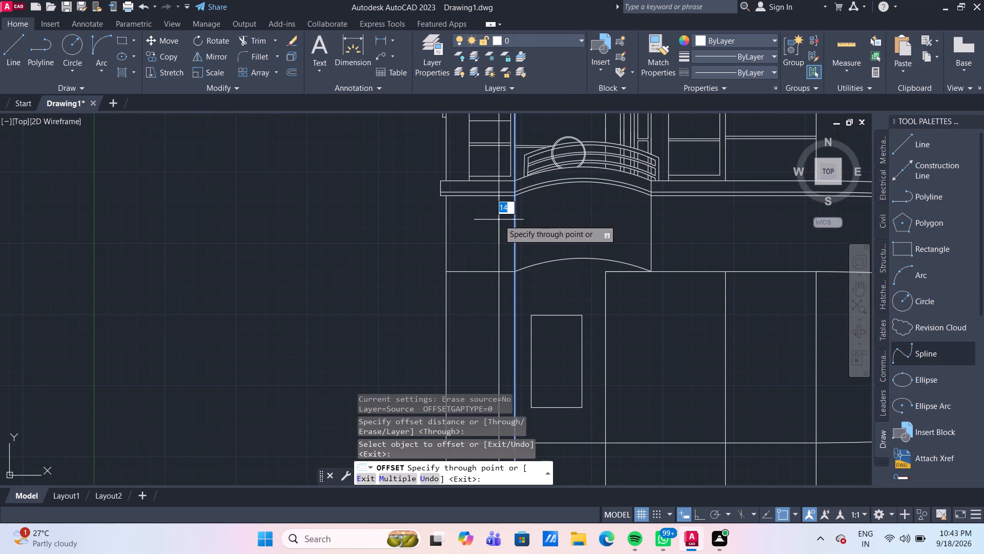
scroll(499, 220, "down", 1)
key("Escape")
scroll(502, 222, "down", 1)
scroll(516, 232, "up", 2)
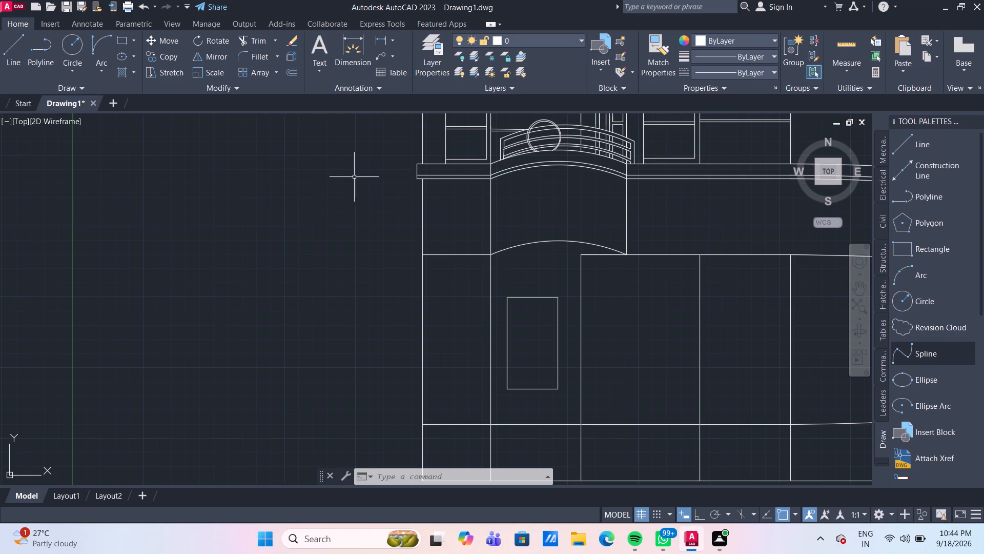
Draw a line from the curved band's left corner, 10 units left along the straight band, and about 70 units down to the horizontal facade line.
left_click(23, 46)
scroll(479, 179, "up", 1)
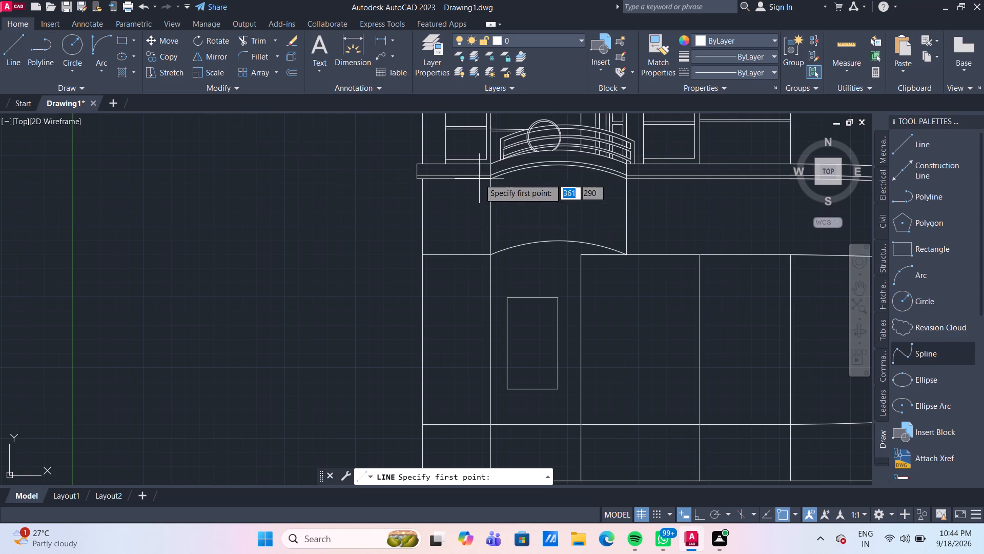
scroll(479, 179, "up", 1)
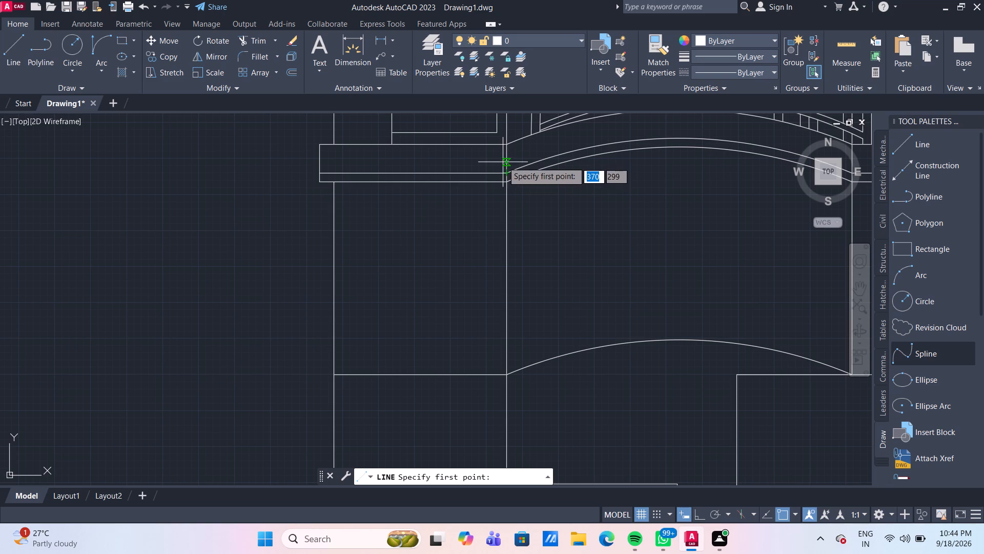
left_click_drag(507, 174, 499, 174)
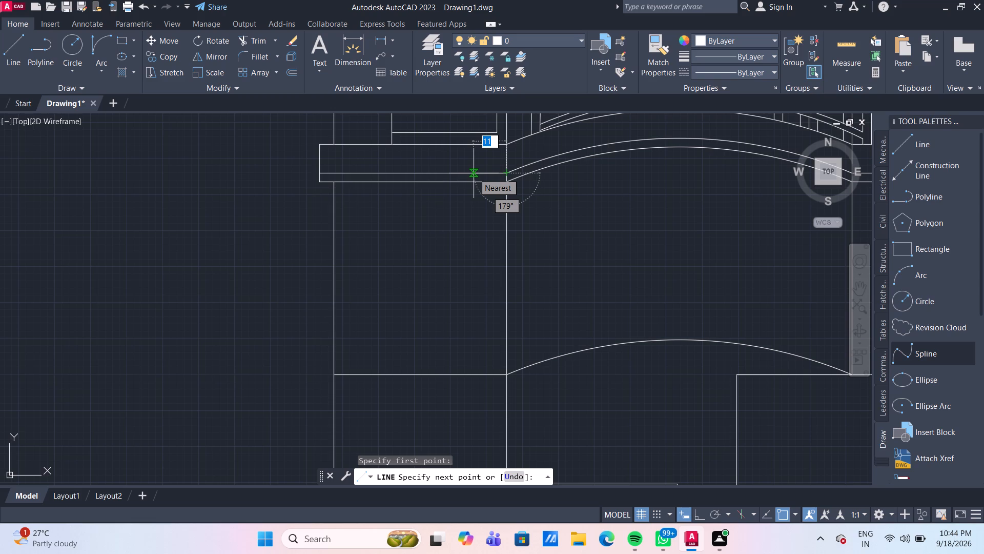
type("10")
key("Return")
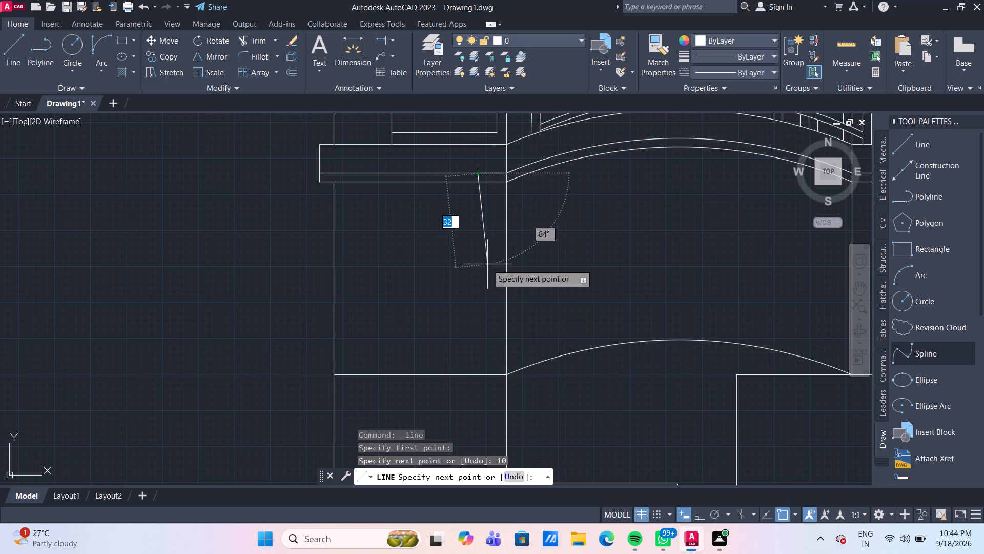
left_click(483, 378)
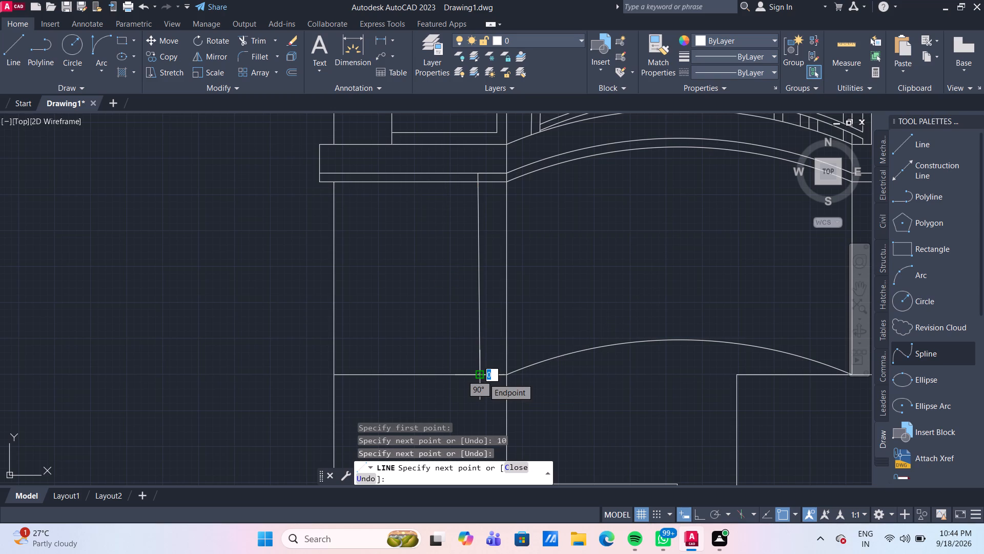
key("Escape")
Stretch the new vertical line's lower end about 49 units down past the horizontal facade line.
scroll(483, 378, "down", 2)
middle_click_drag(500, 395, 473, 316)
left_click(454, 279)
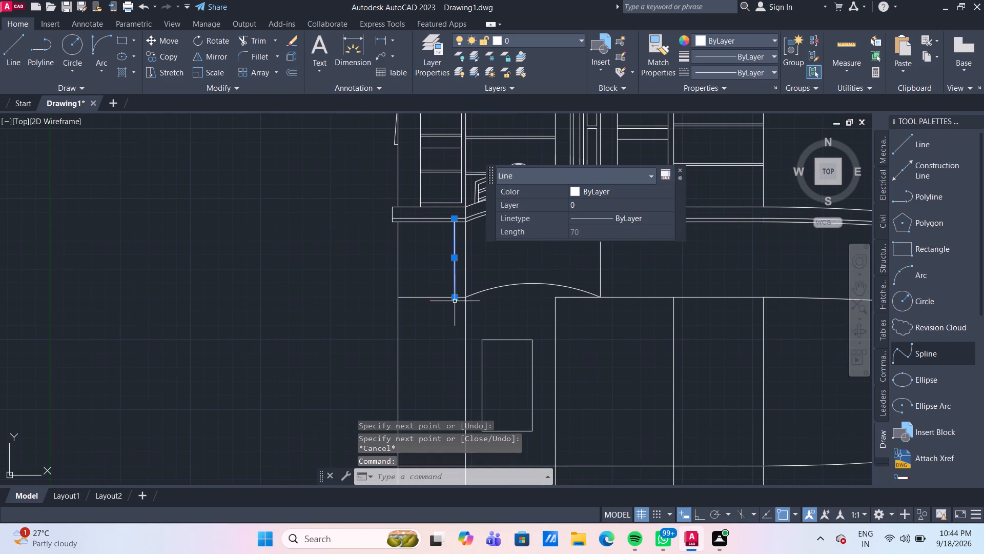
left_click(455, 298)
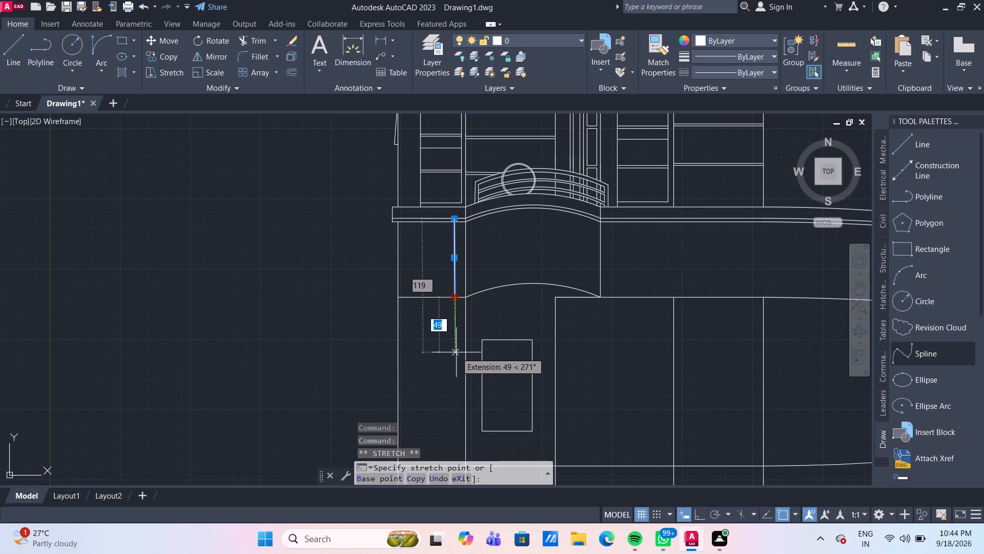
left_click(456, 352)
key("Escape")
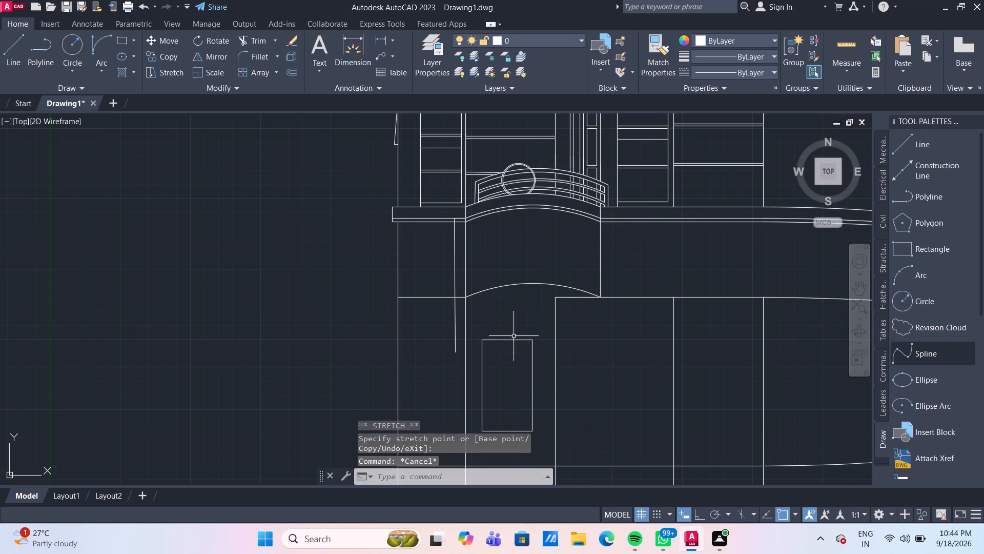
Trim the short piece of horizontal line between the new vertical line and the lower arch's left end.
middle_click_drag(534, 318, 520, 337)
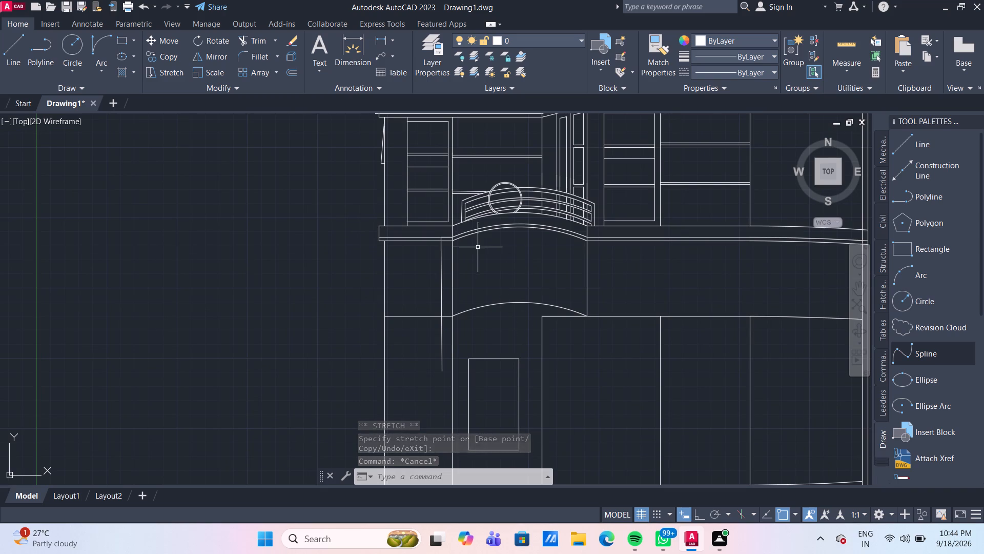
scroll(474, 245, "up", 2)
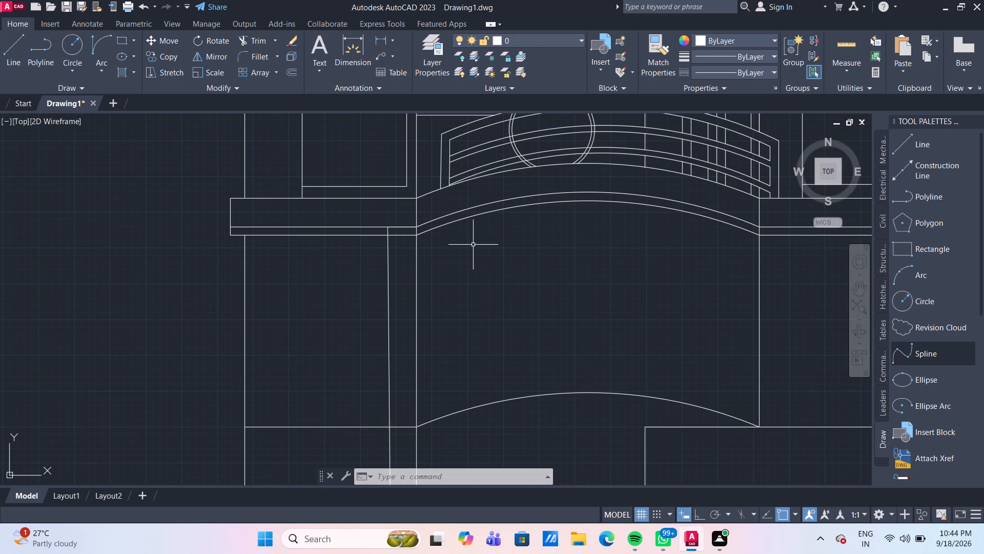
scroll(473, 245, "down", 2)
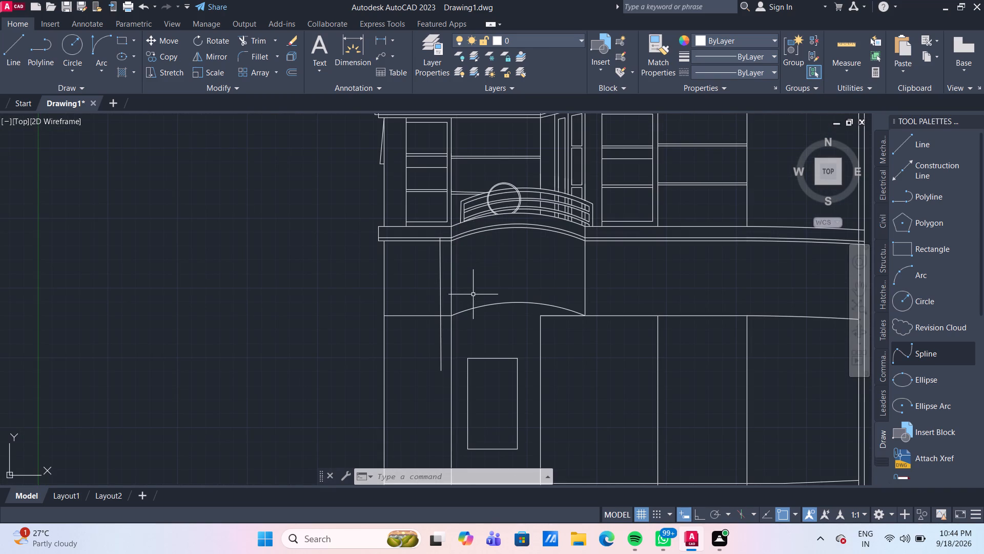
scroll(467, 316, "up", 1)
middle_click_drag(461, 337, 454, 298)
scroll(454, 298, "up", 1)
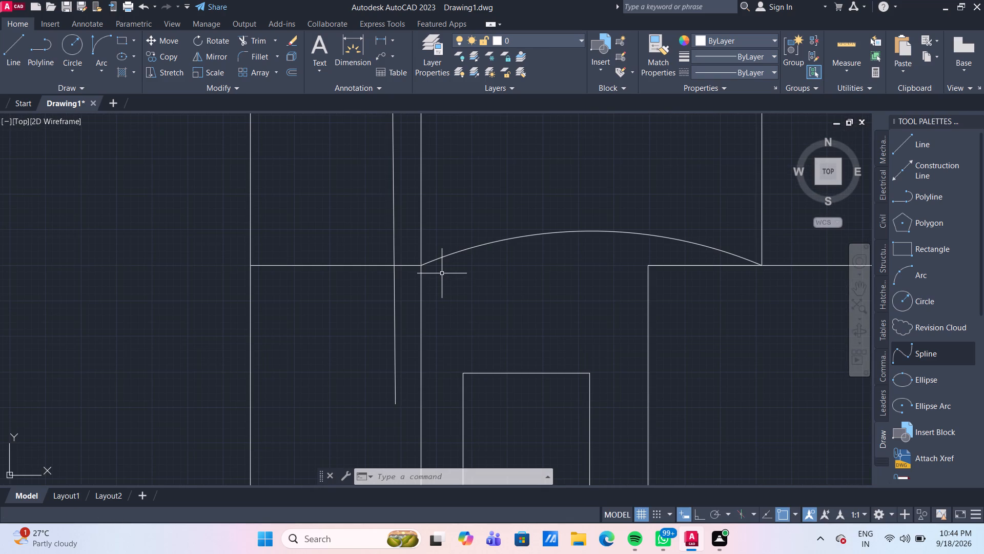
scroll(442, 273, "up", 1)
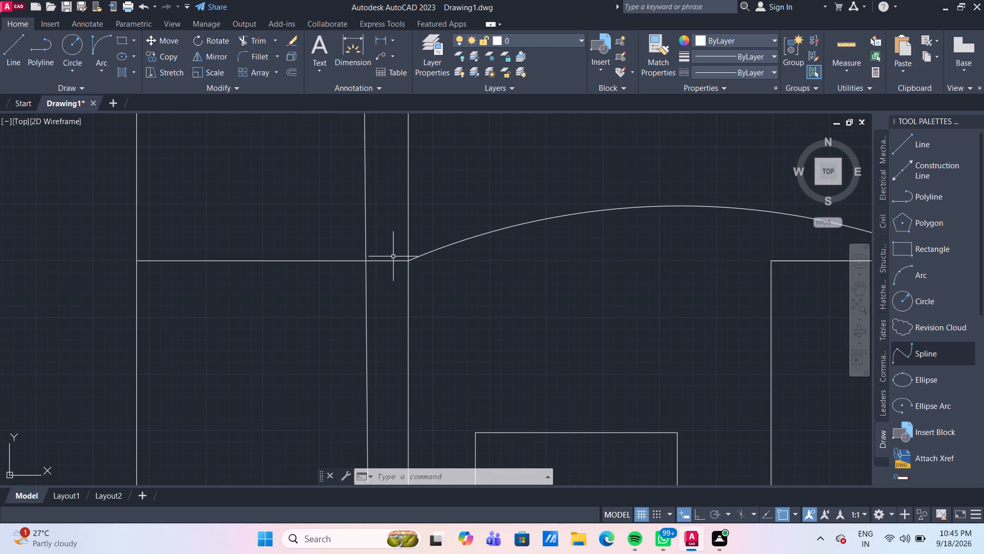
type("tr")
key("Return")
left_click(387, 261)
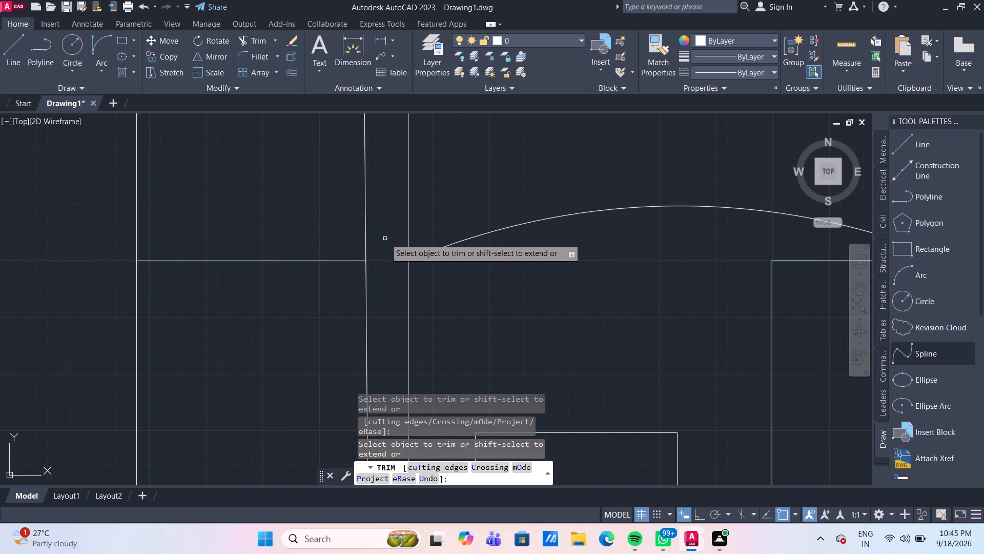
key("Escape")
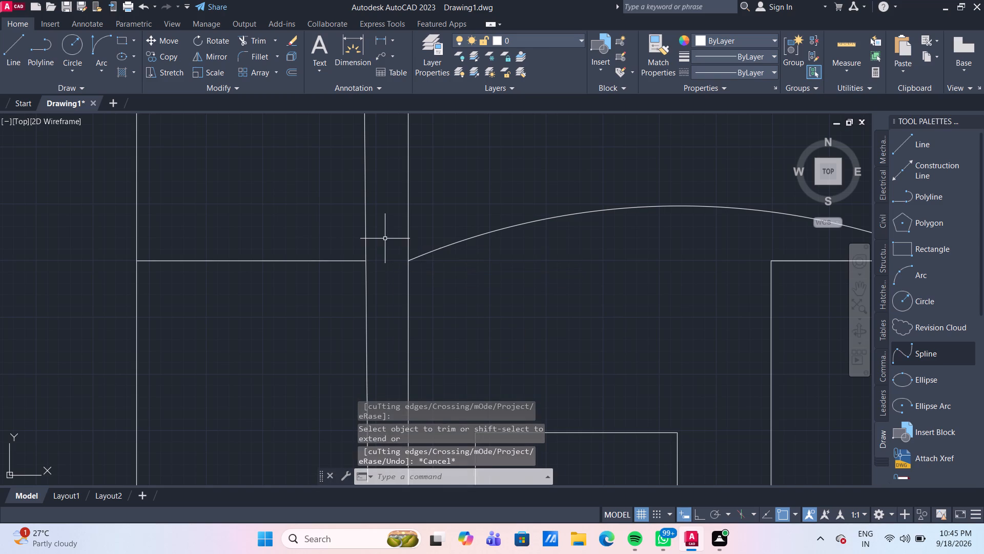
Offset the trimmed horizontal line 5 units downward and erase the original line.
scroll(385, 239, "down", 3)
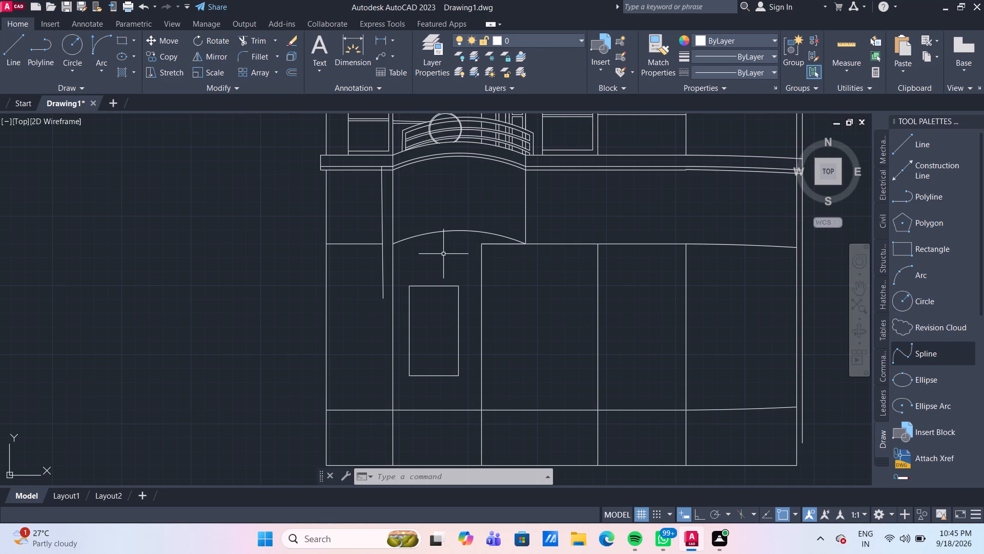
key("o")
key("Return")
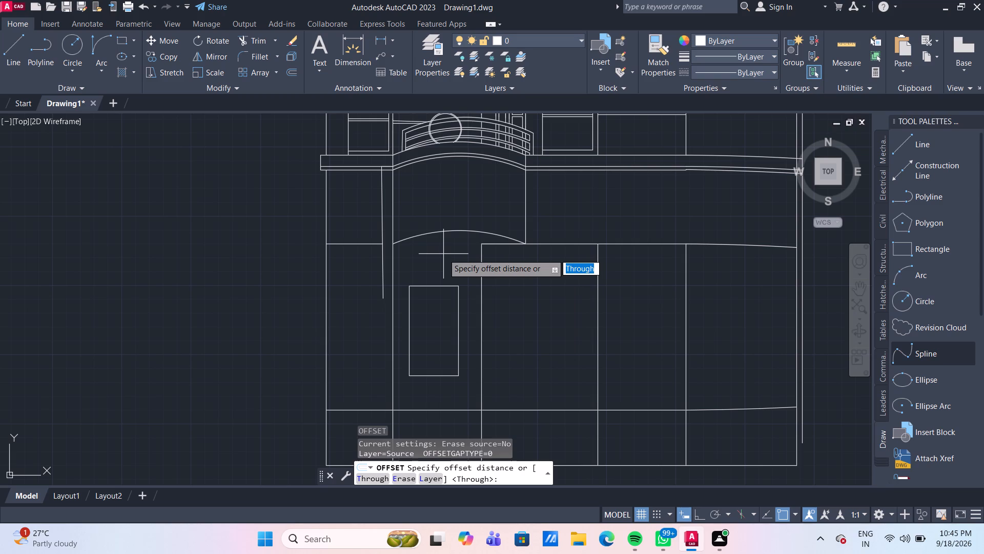
key("Return")
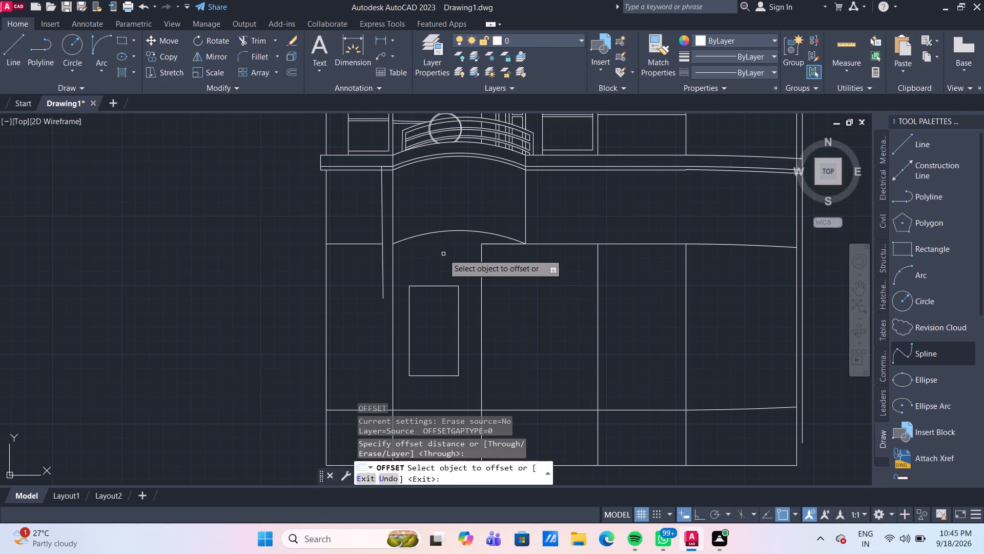
left_click(364, 244)
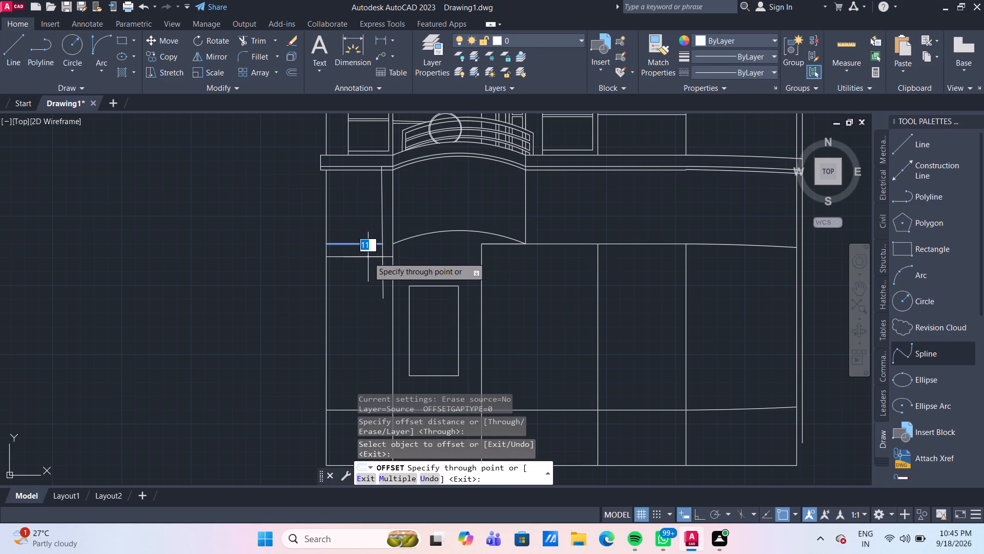
key("5")
key("Return")
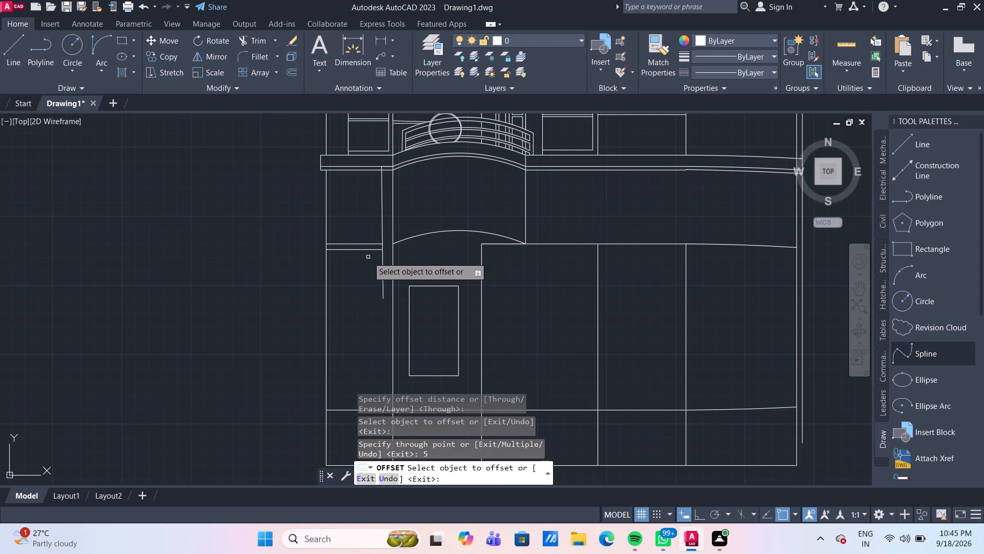
key("Escape")
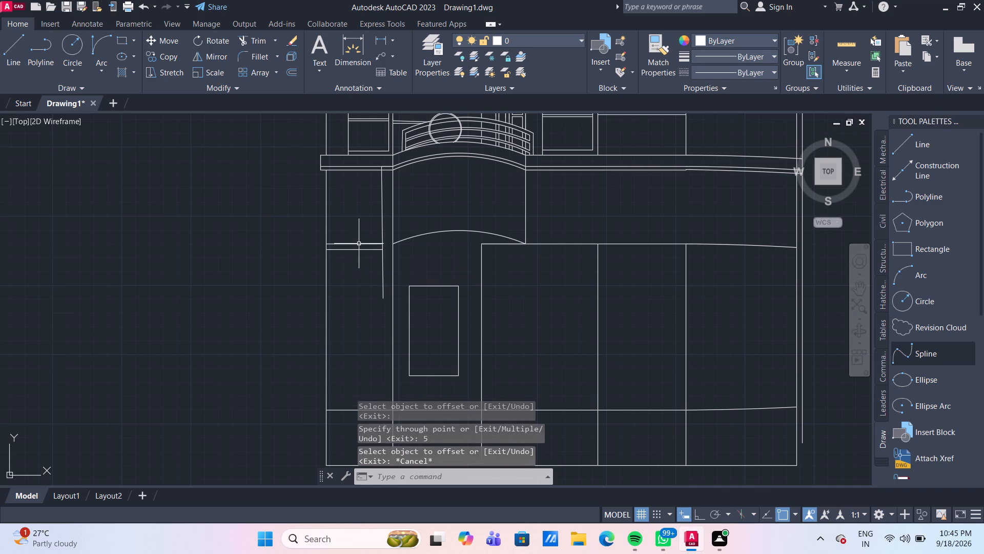
left_click(359, 244)
key("Delete")
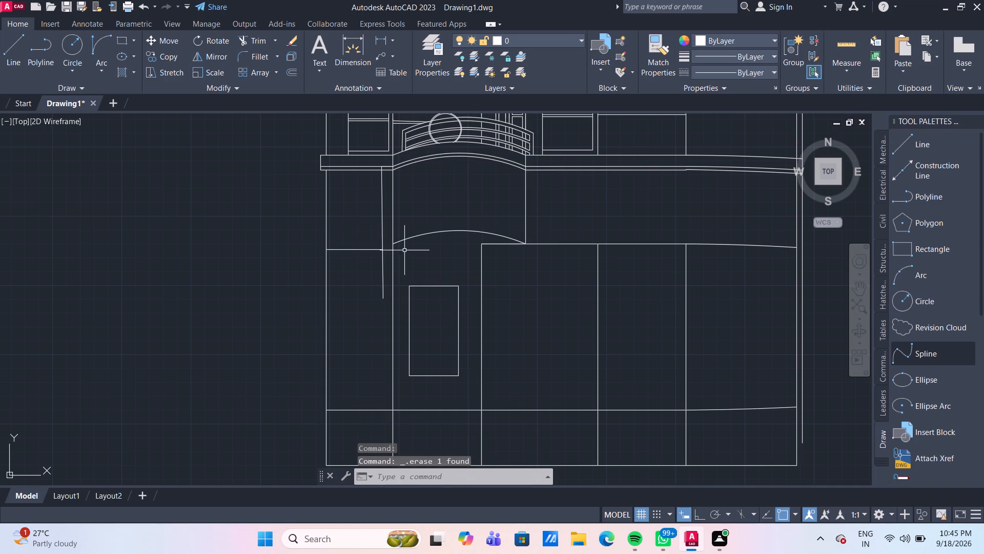
Draw a short slanted line joining the lowered horizontal line's right end to the left end of the lower arch.
scroll(404, 251, "up", 2)
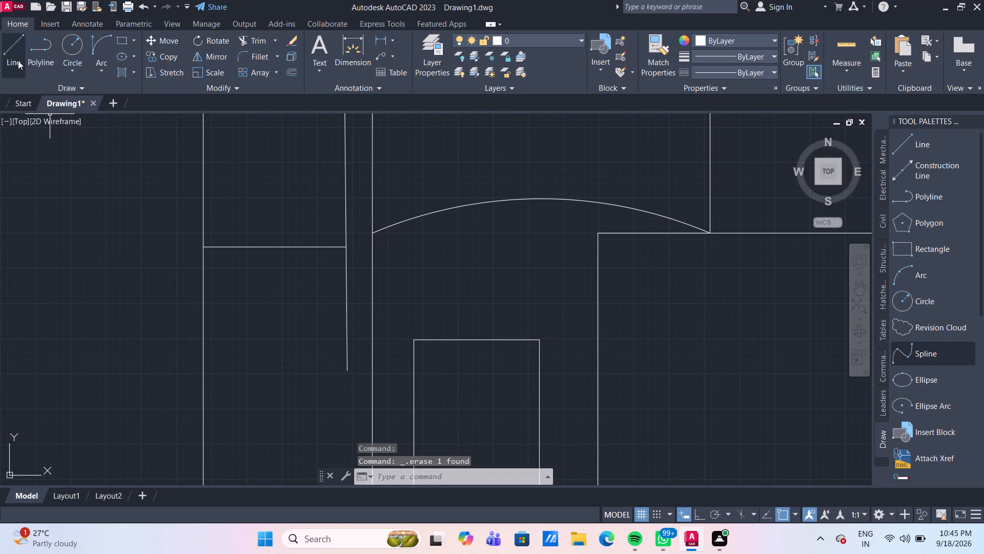
left_click(18, 61)
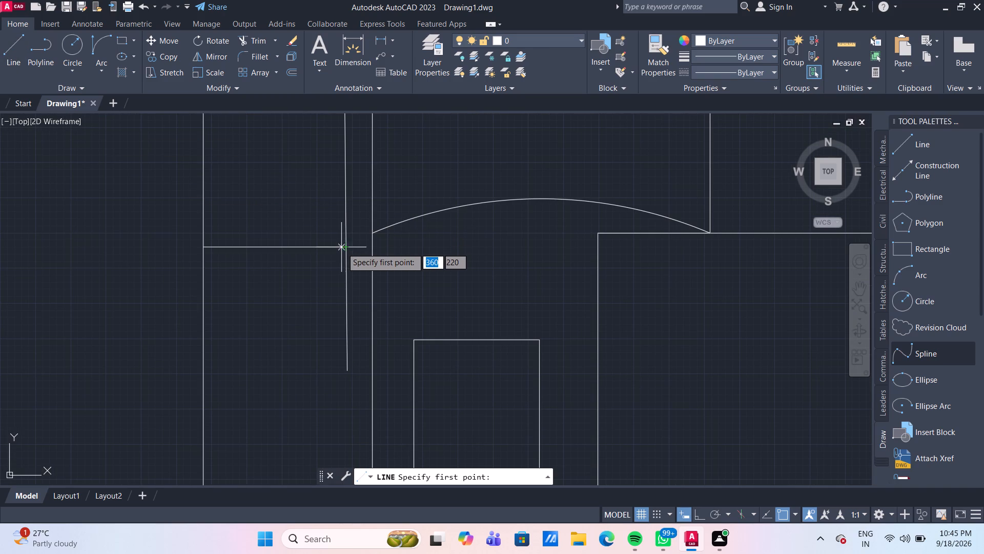
left_click(345, 248)
left_click(374, 232)
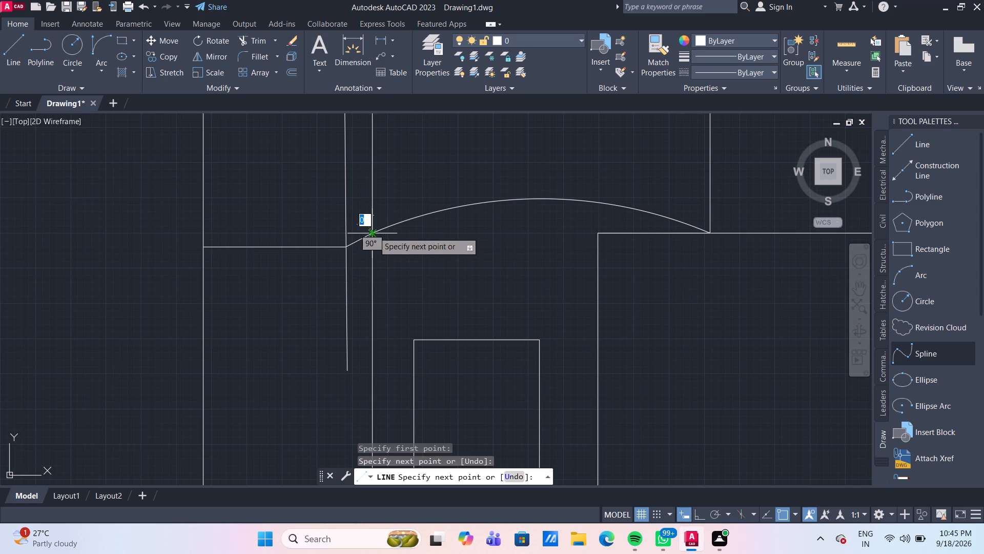
key("Escape")
Offset the short horizontal line, the slanted connector and the lower arch each 3 units downward to form a double line.
scroll(409, 275, "down", 2)
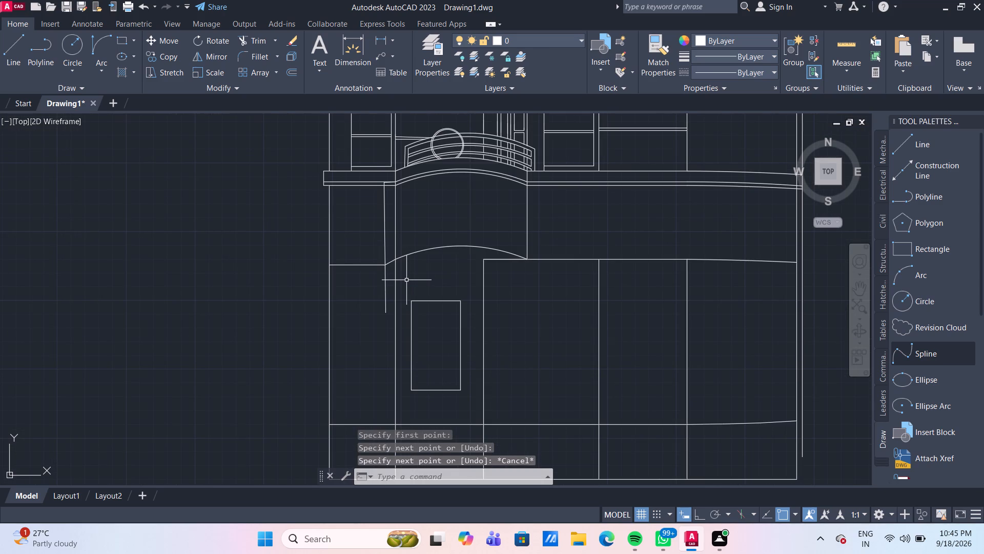
scroll(399, 265, "up", 2)
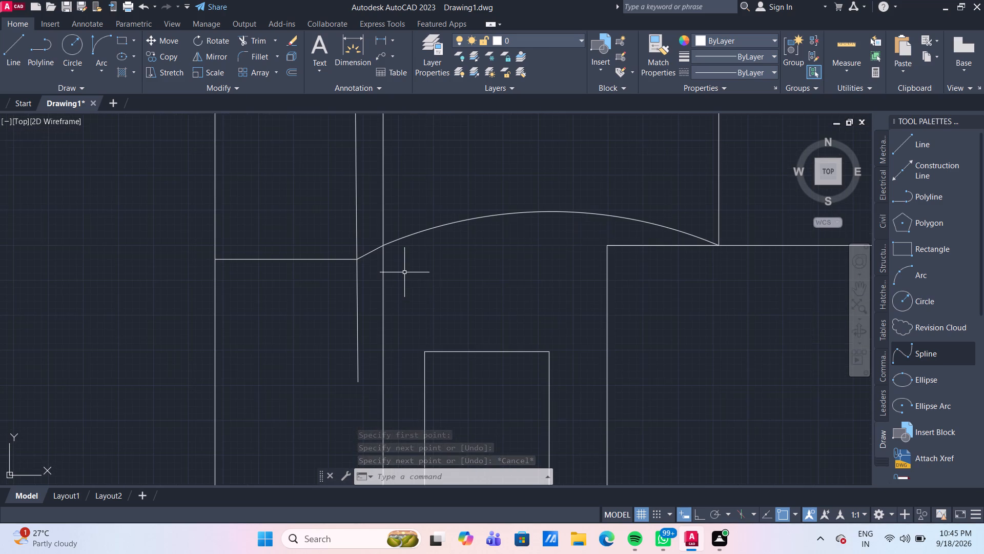
key("o")
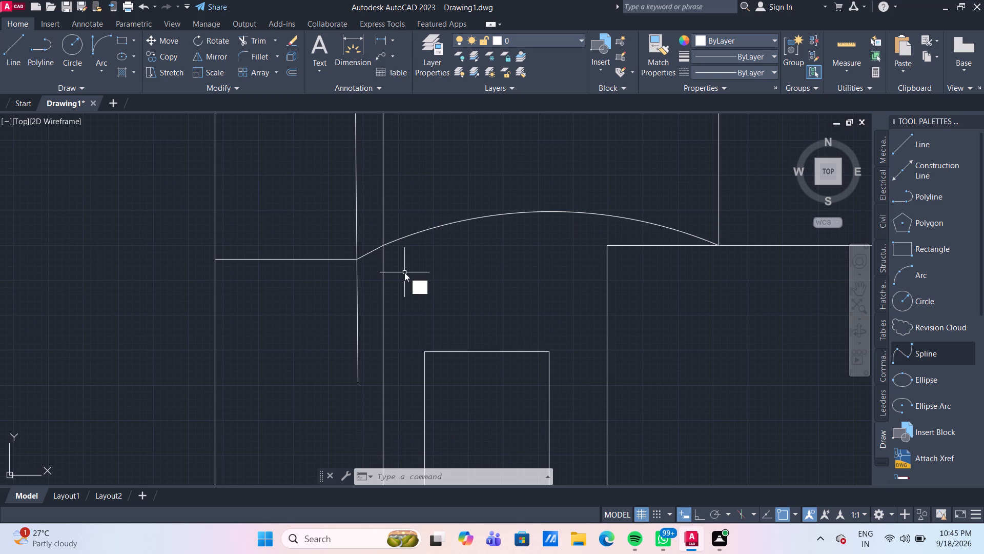
key("Return")
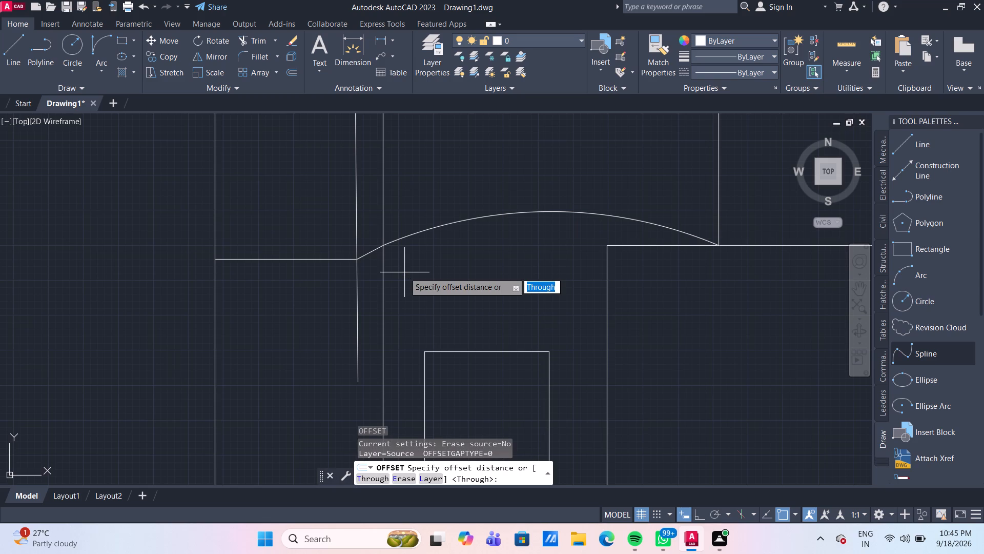
key("Return")
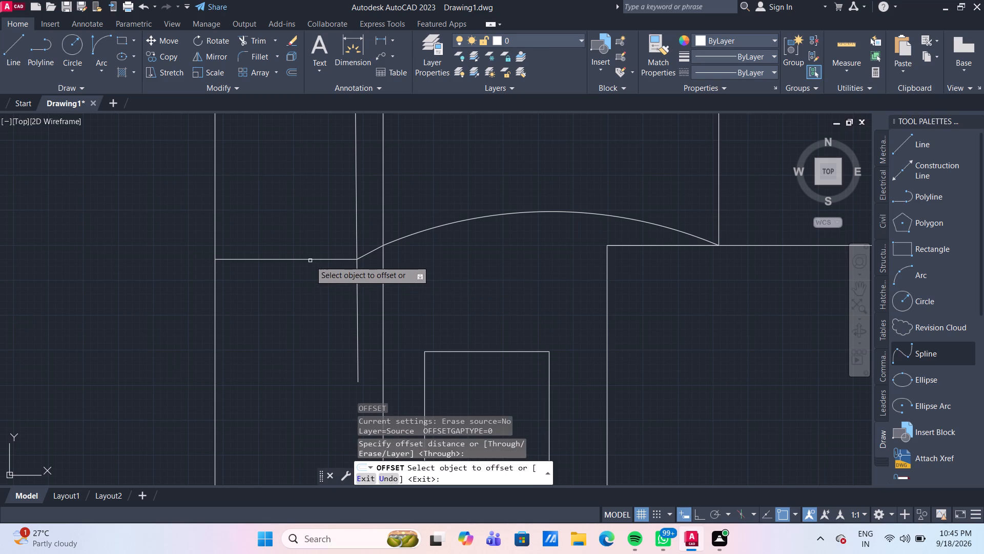
left_click(310, 261)
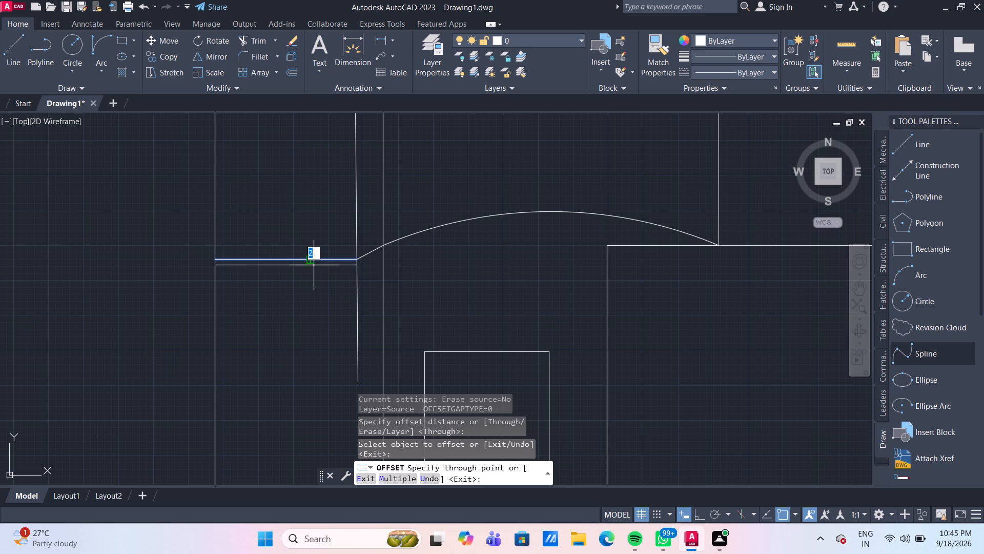
key("3")
key("Return")
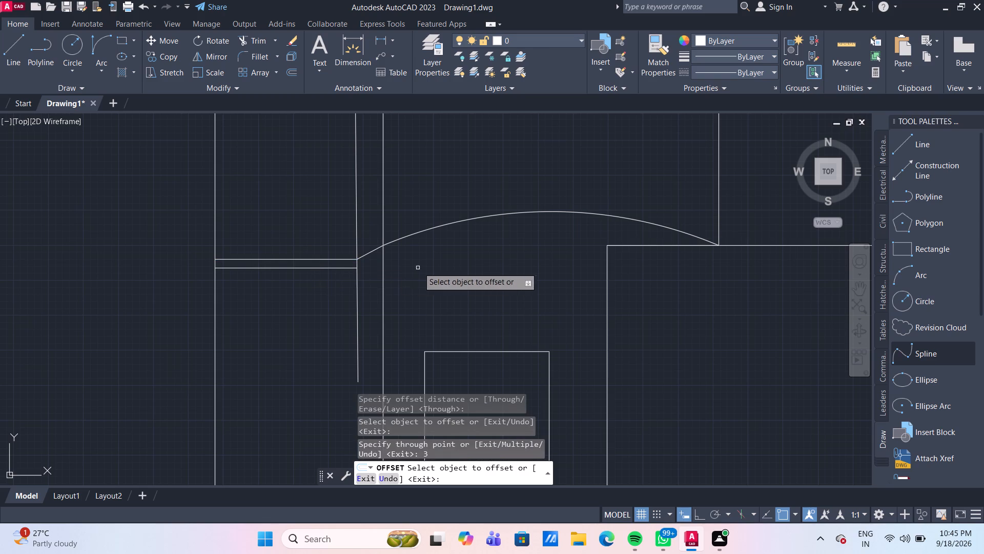
left_click(375, 250)
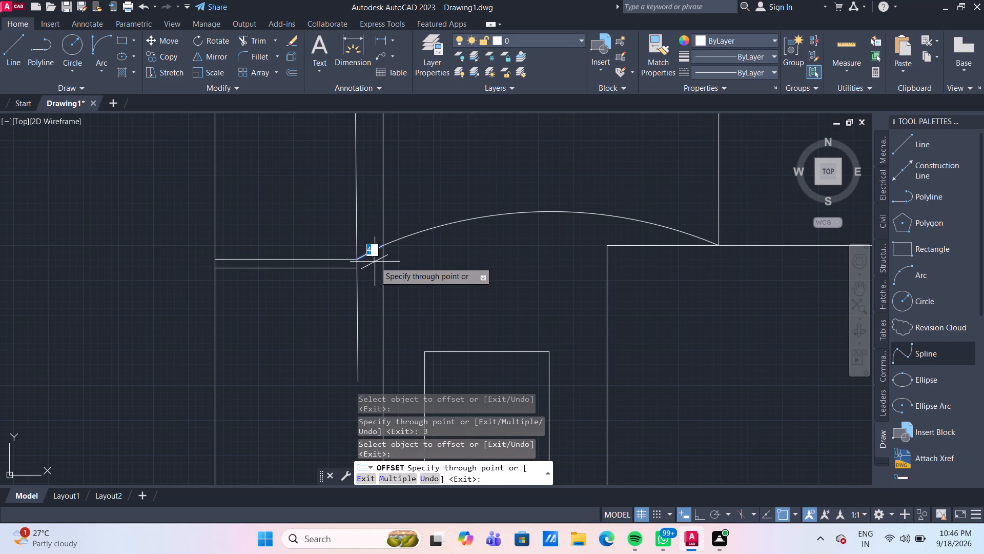
key("3")
key("Return")
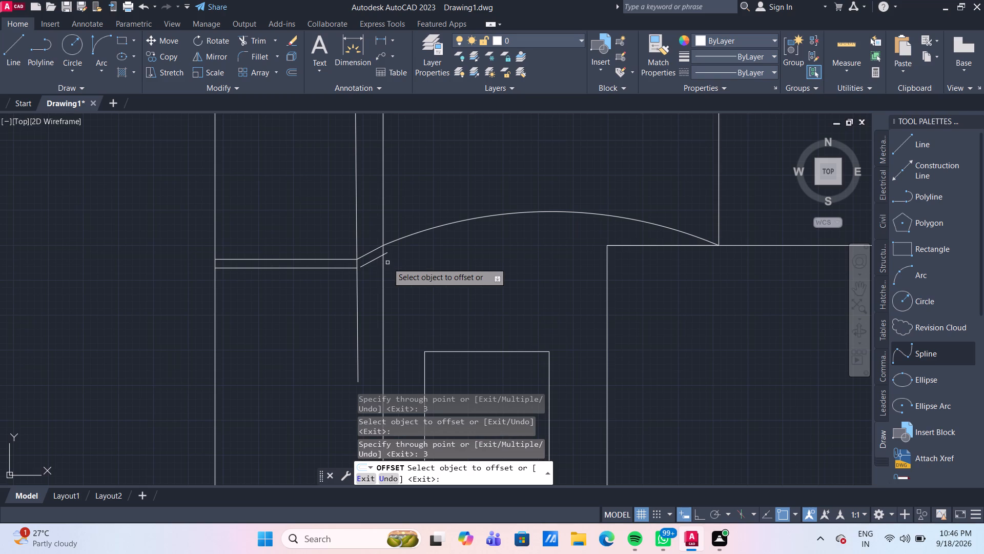
left_click(463, 223)
key("3")
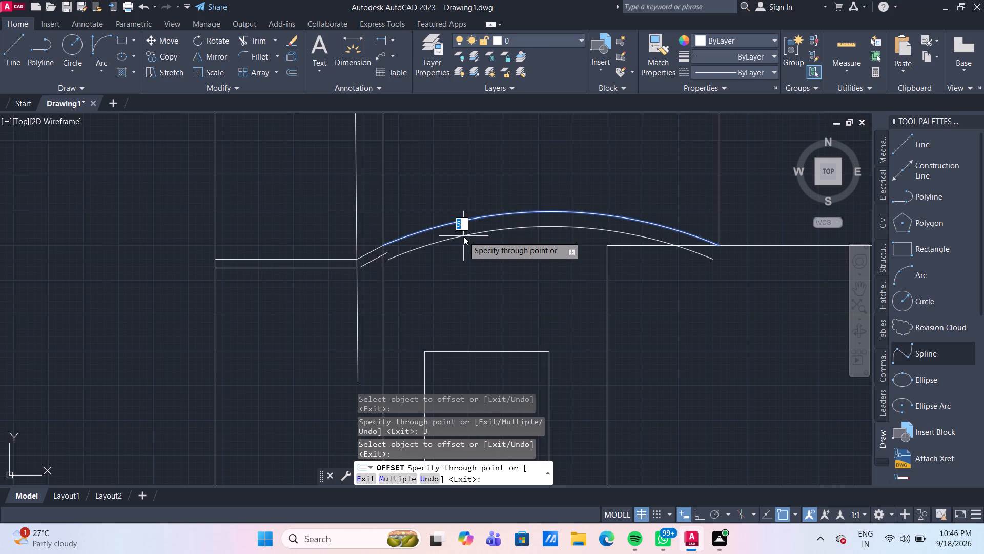
key("Return")
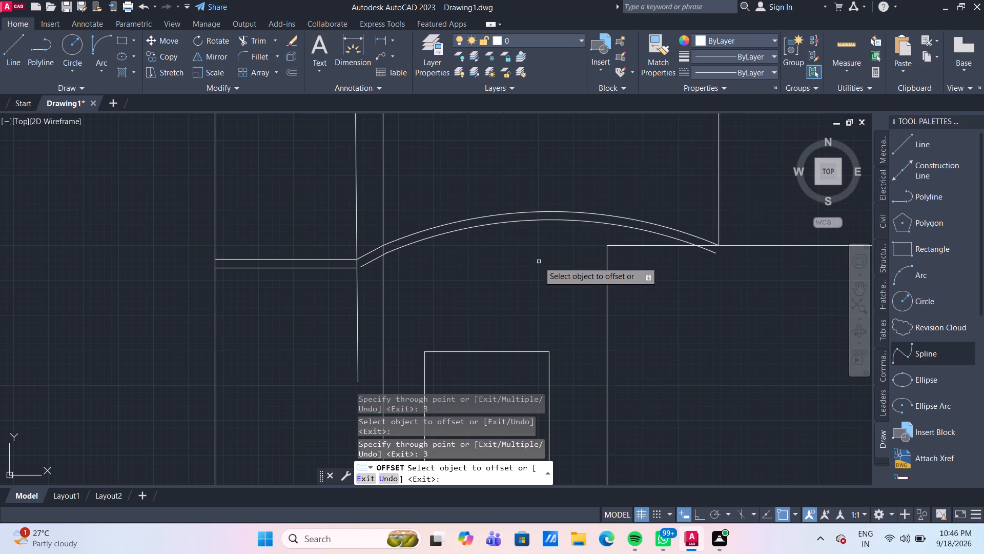
Offset the horizontal line beyond the arch and the gently curved line continuing it each 3 units downward.
scroll(560, 259, "down", 1)
scroll(659, 260, "down", 1)
middle_click_drag(660, 261, 486, 250)
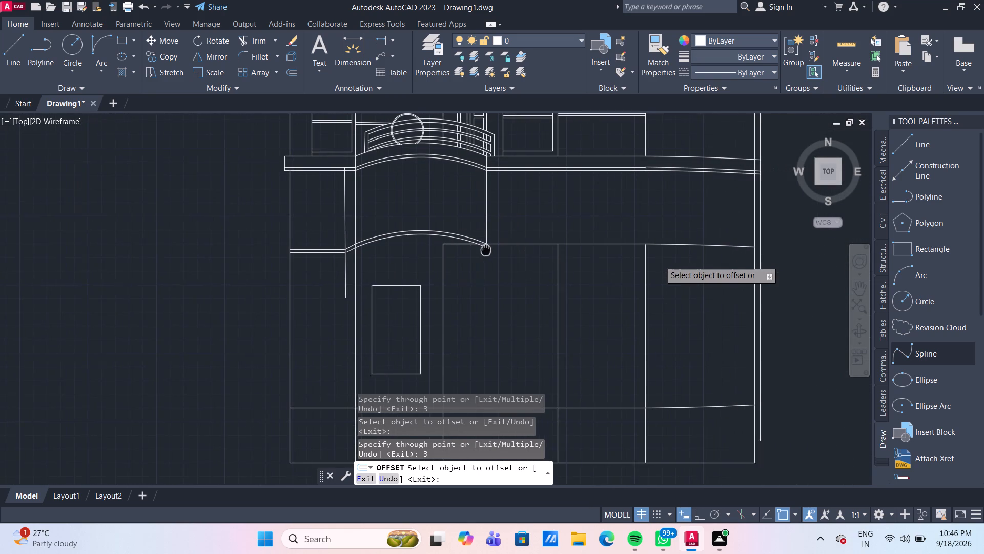
middle_click_drag(486, 250, 468, 248)
scroll(482, 252, "up", 1)
middle_click_drag(481, 249, 478, 248)
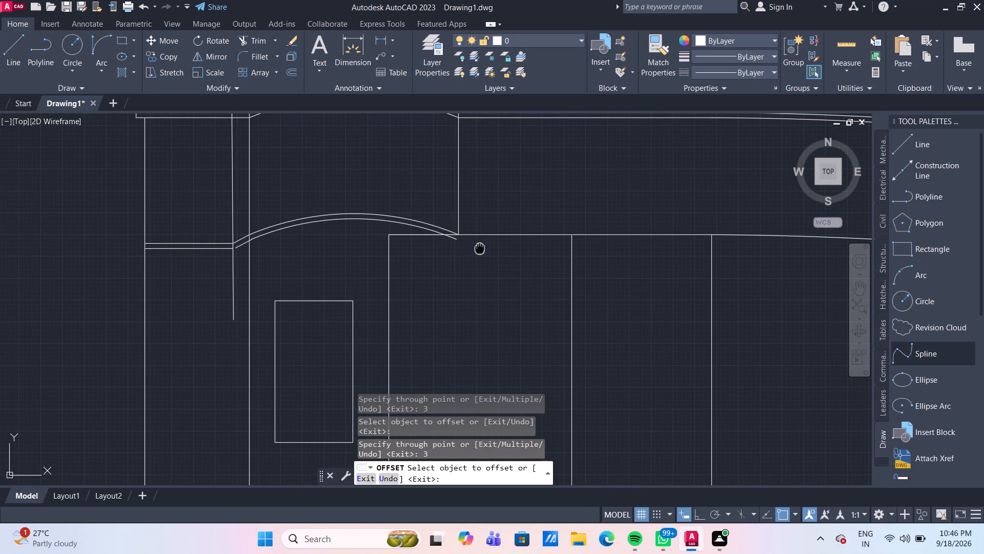
middle_click_drag(478, 248, 424, 243)
scroll(424, 243, "down", 2)
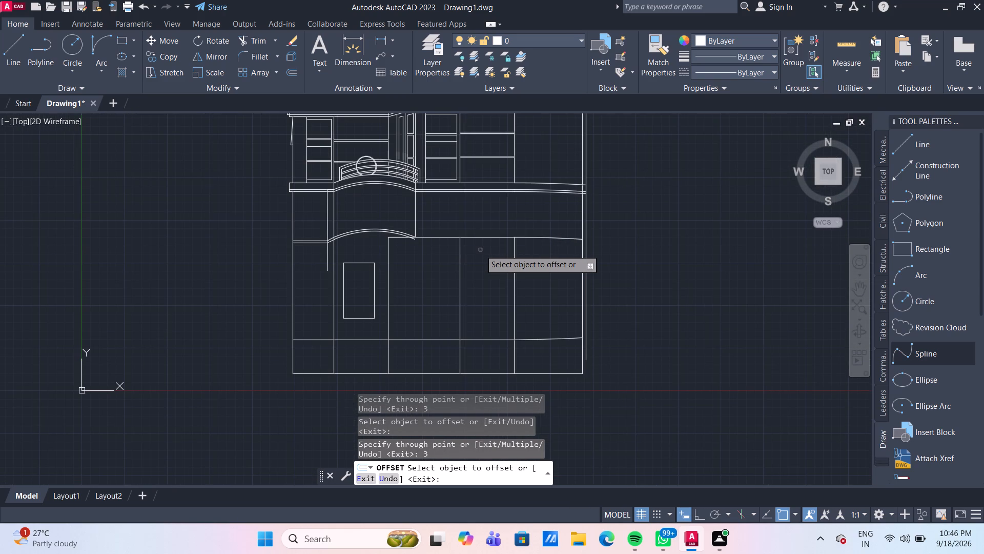
middle_click_drag(481, 250, 461, 241)
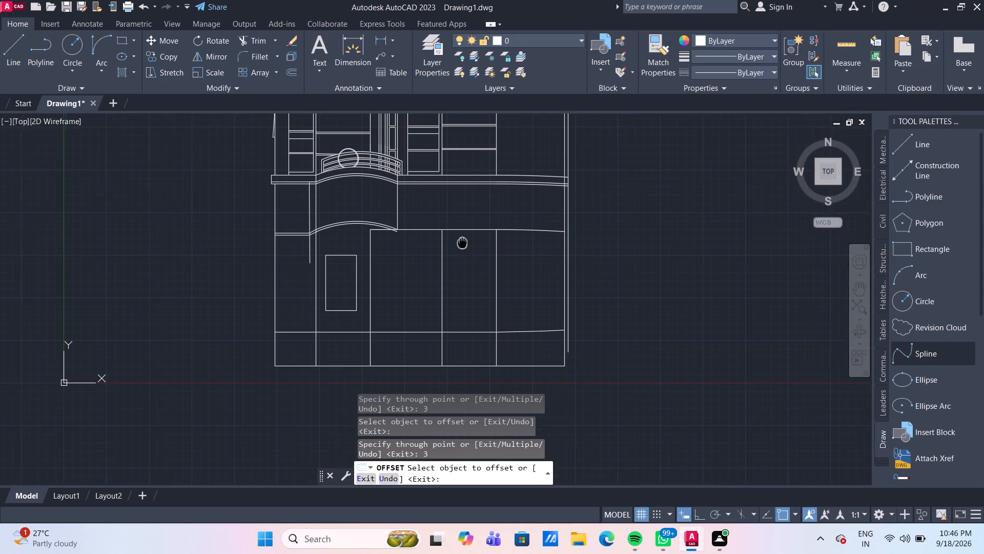
middle_click_drag(461, 241, 447, 233)
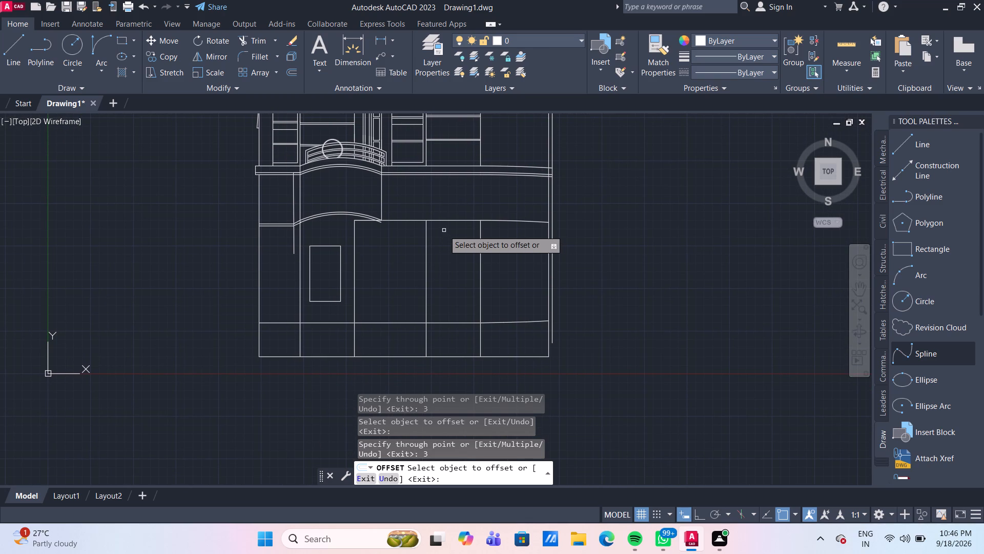
scroll(439, 229, "up", 2)
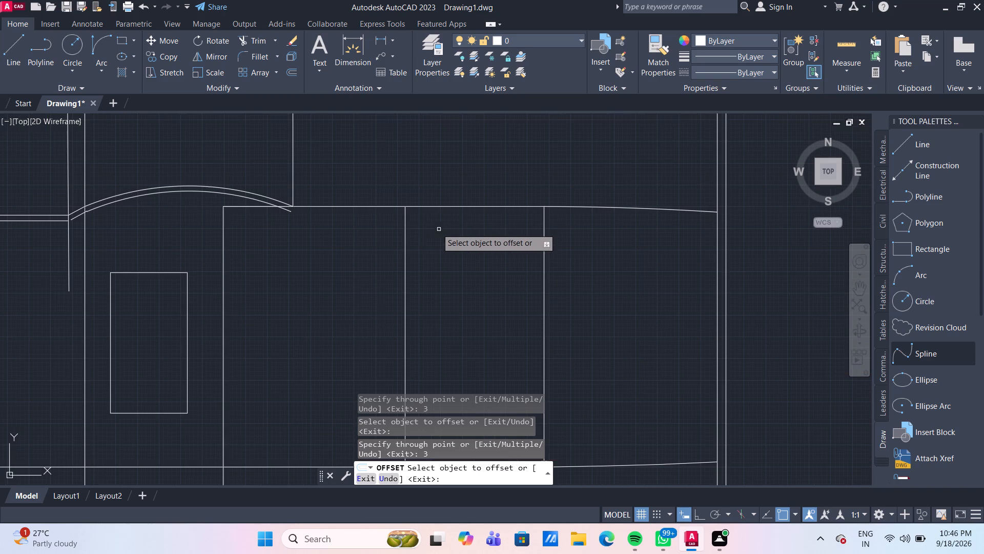
left_click(358, 208)
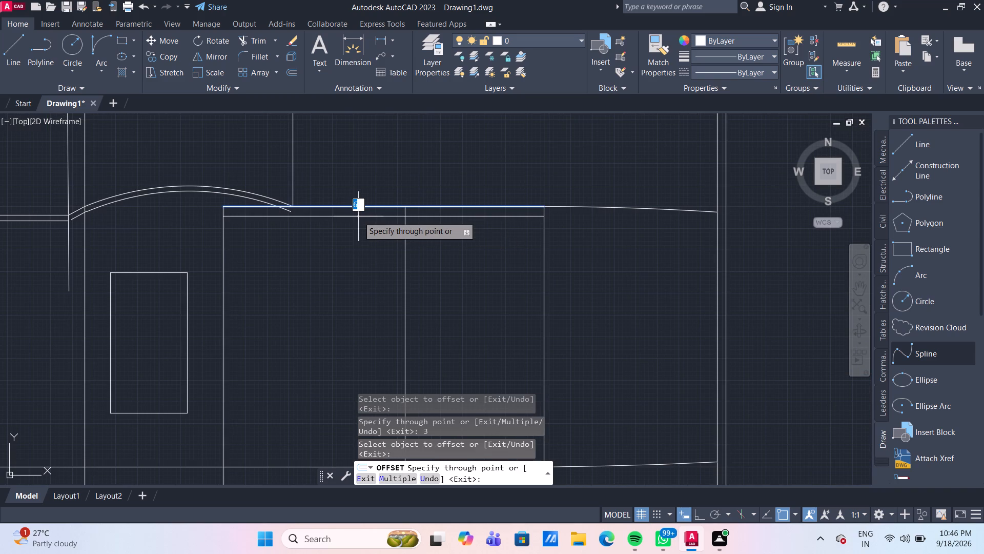
key("3")
key("Return")
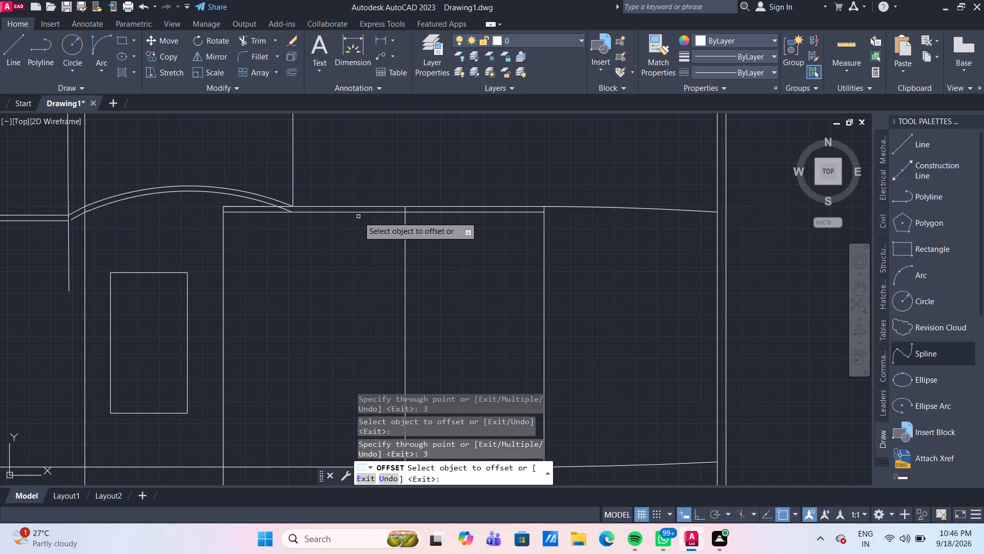
left_click(629, 209)
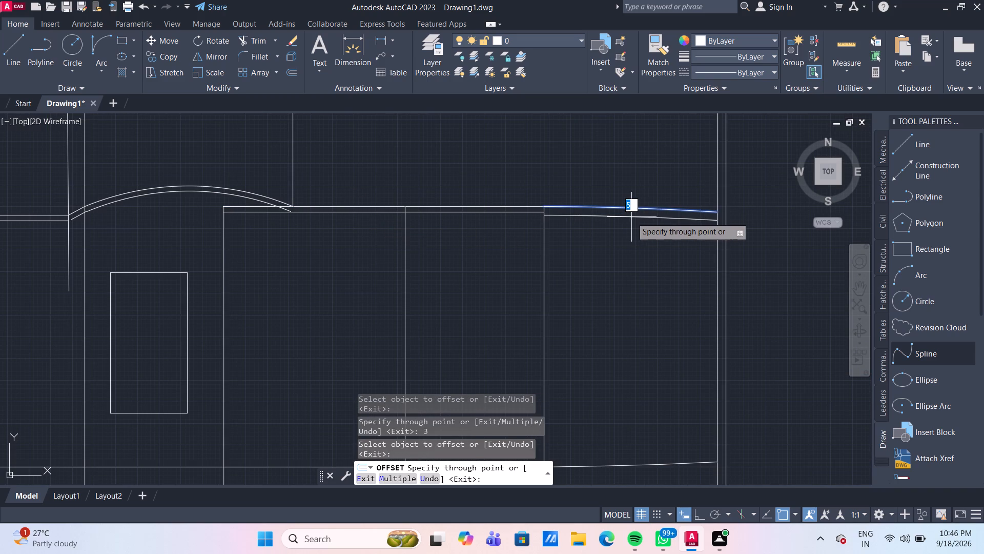
key("3")
key("Return")
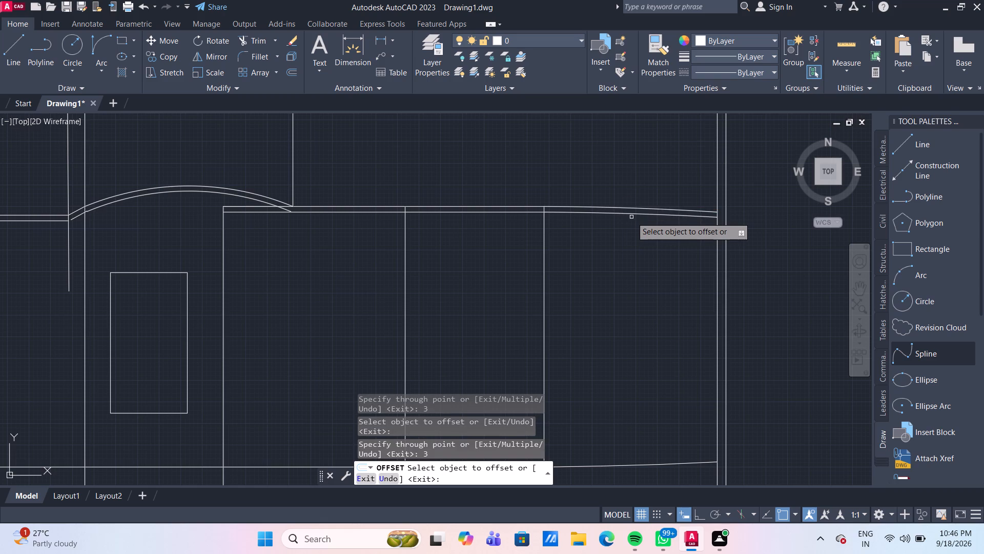
key("Escape")
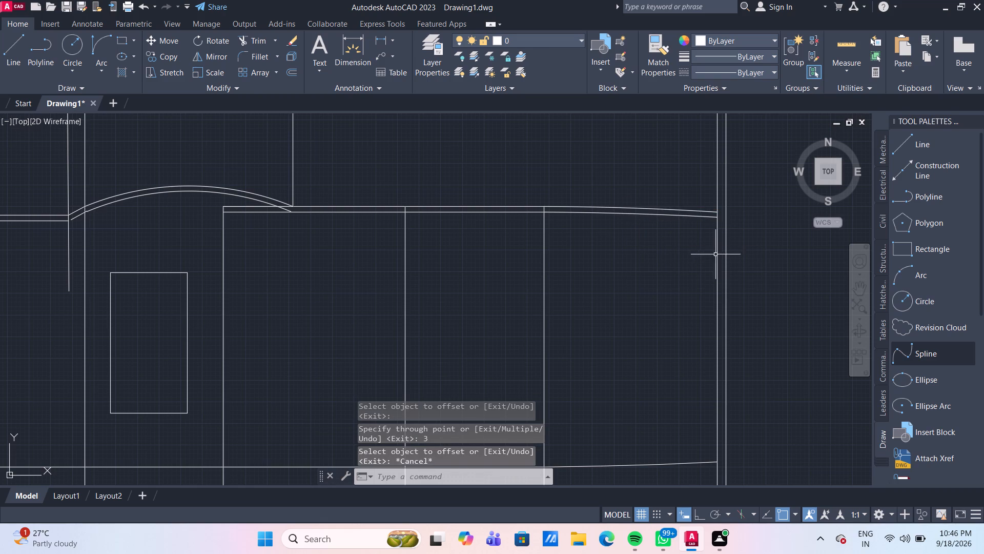
Extend both gently curved lines to the outermost vertical line at the facade's right edge.
middle_click_drag(705, 243, 621, 242)
scroll(618, 234, "up", 2)
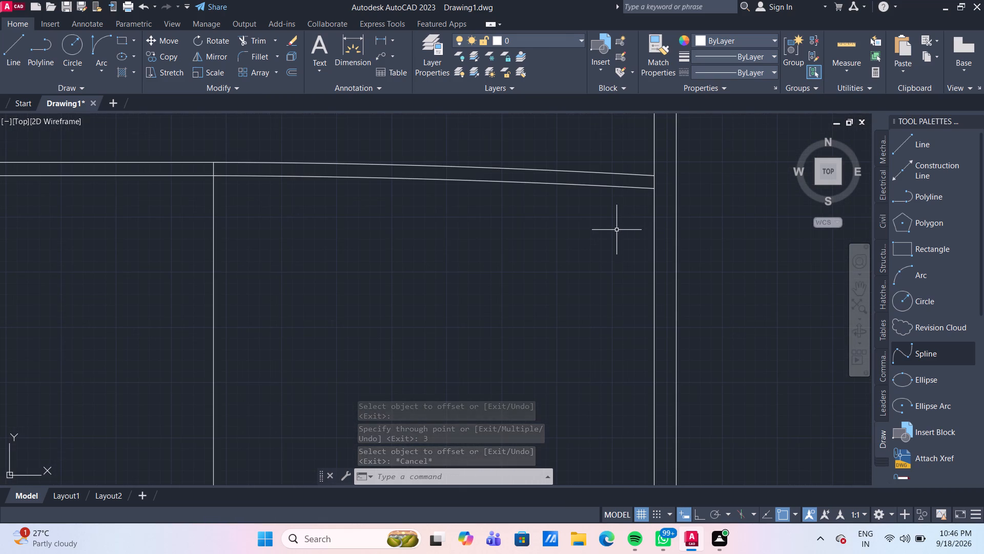
type("ex")
key("Return")
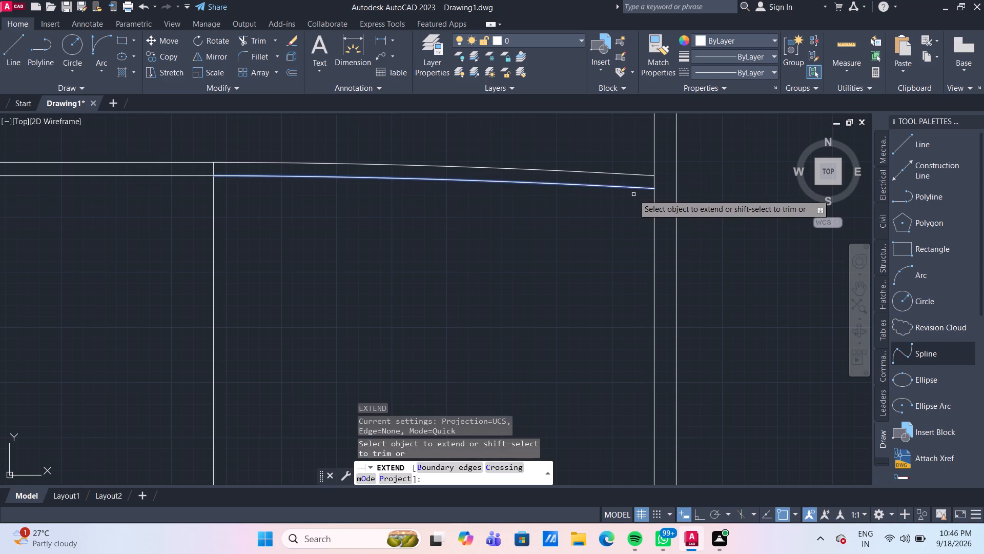
left_click(633, 194)
left_click(627, 166)
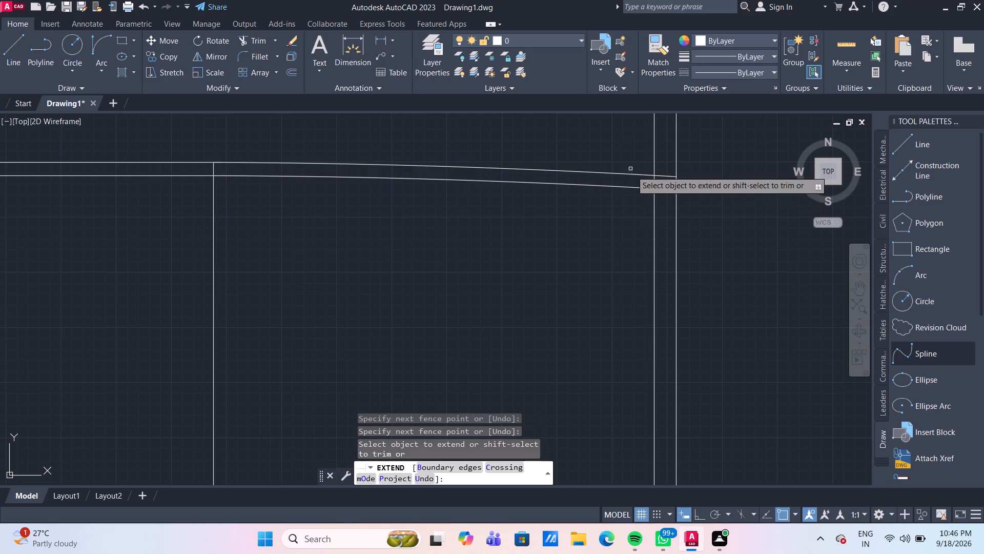
left_click(641, 188)
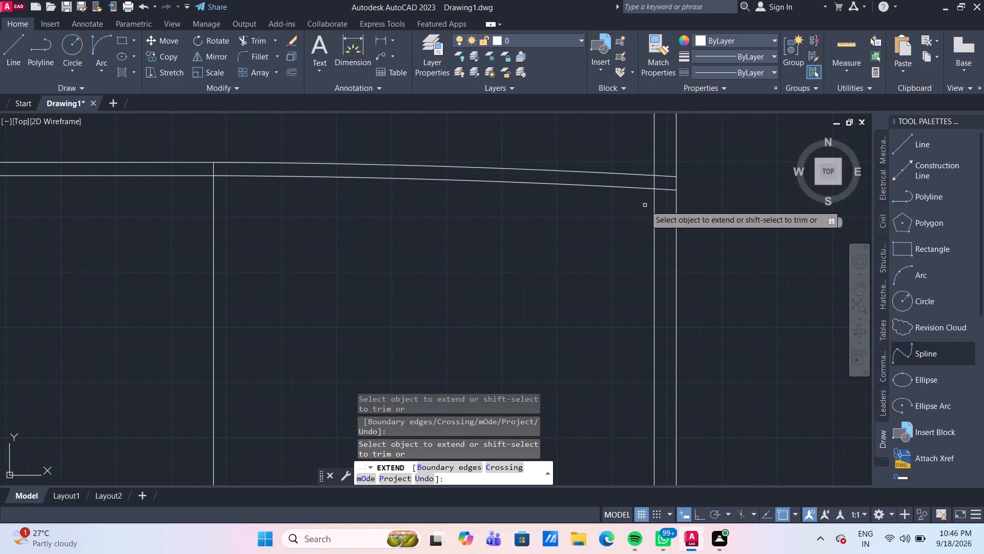
key("Escape")
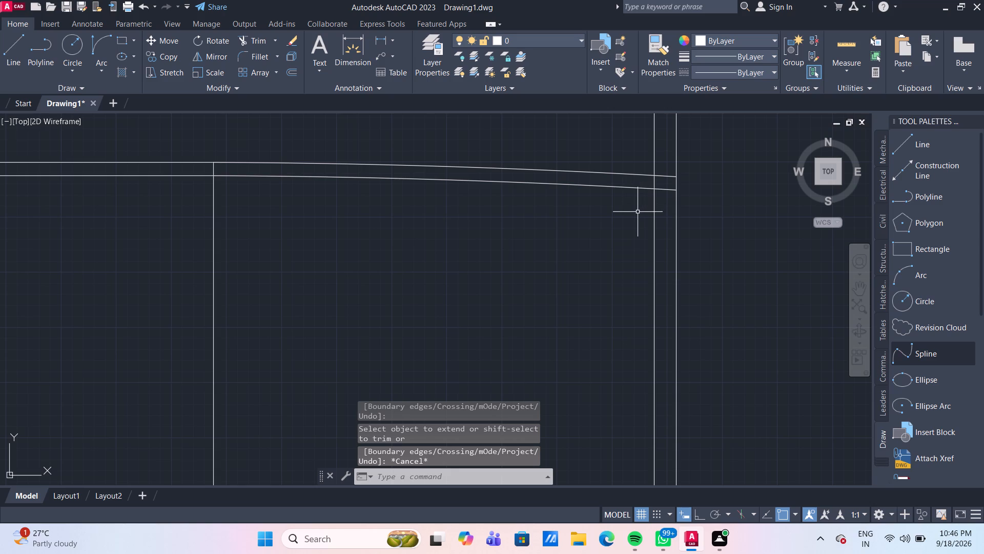
Offset the upper gently curved line at the facade's right end 10 units upward.
scroll(638, 213, "down", 1)
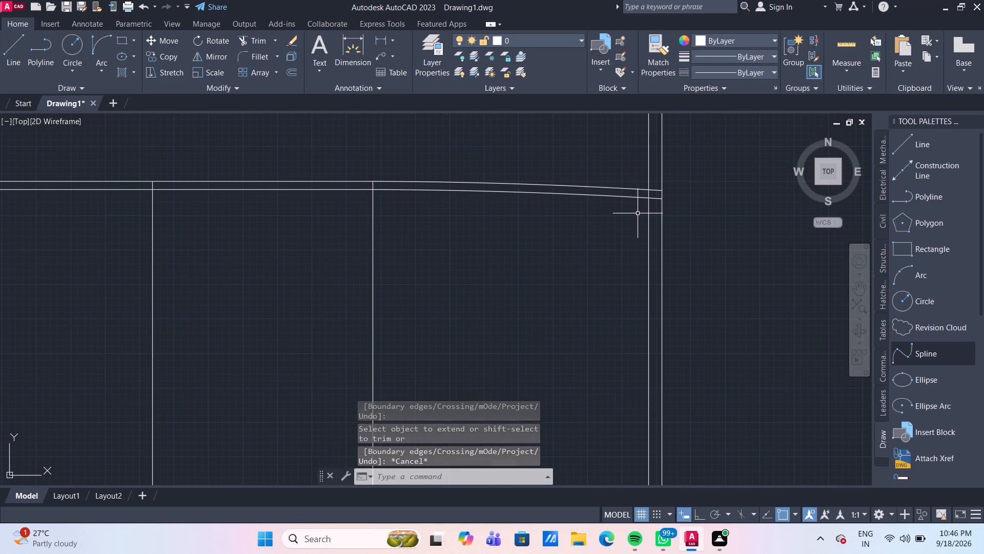
middle_click_drag(626, 219, 628, 237)
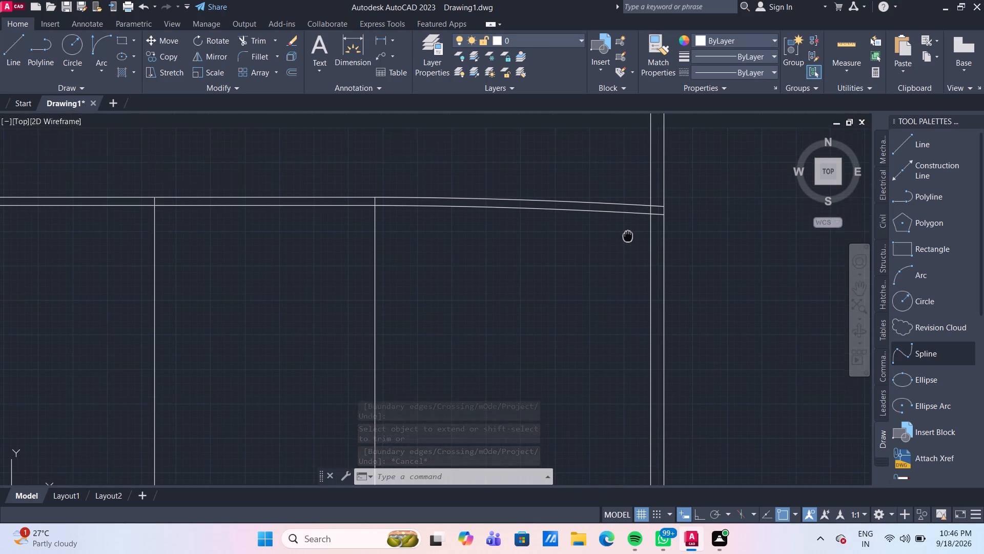
middle_click_drag(628, 237, 629, 251)
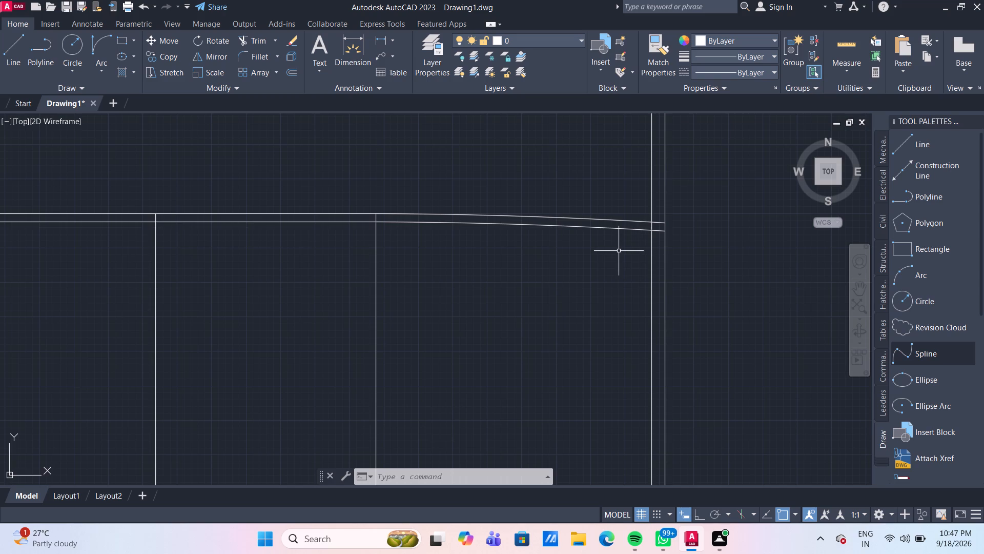
key("o")
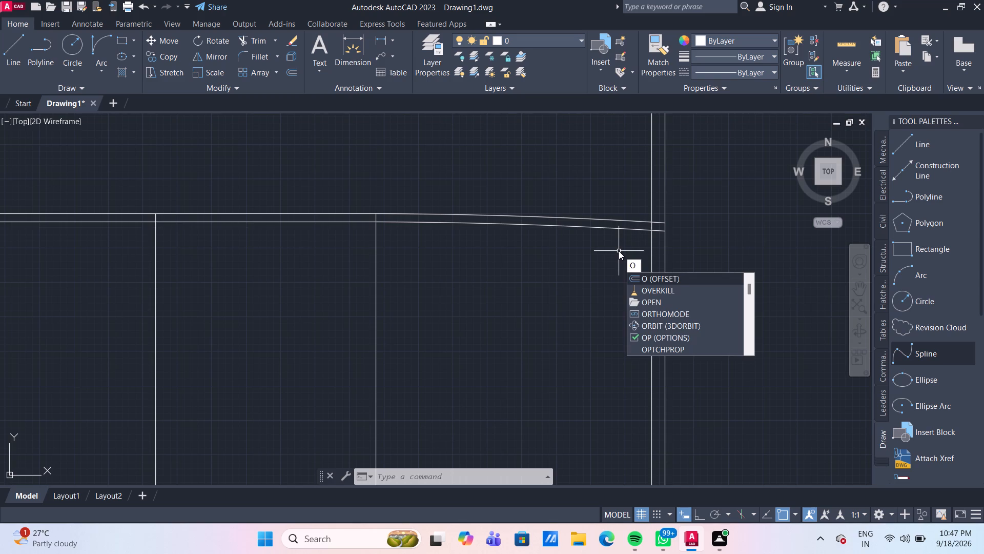
key("Return")
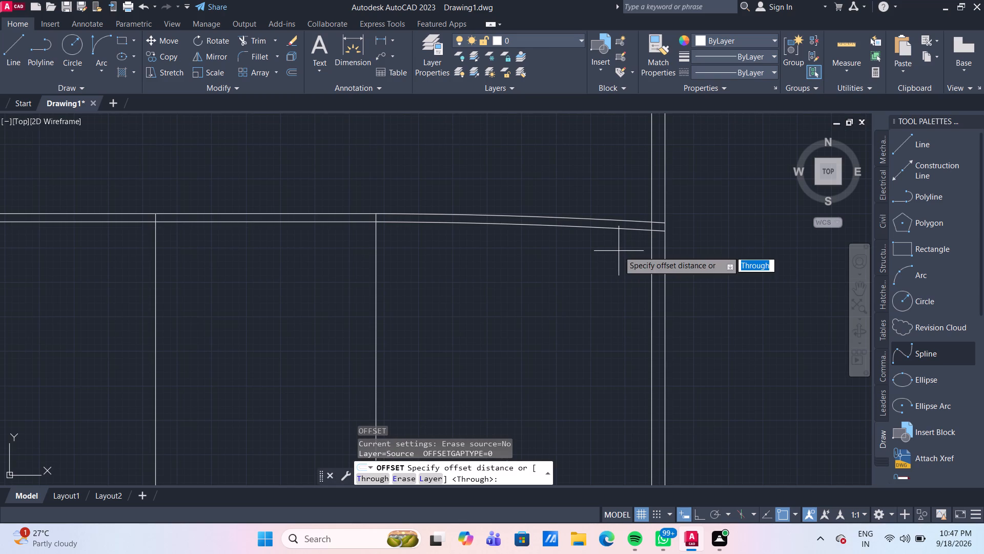
key("Return")
left_click(610, 220)
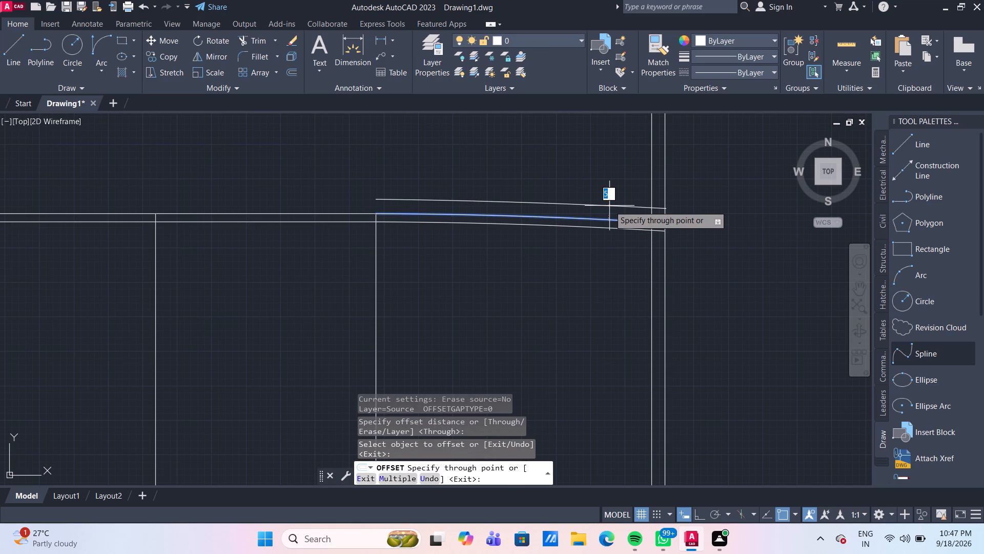
type("10")
key("Return")
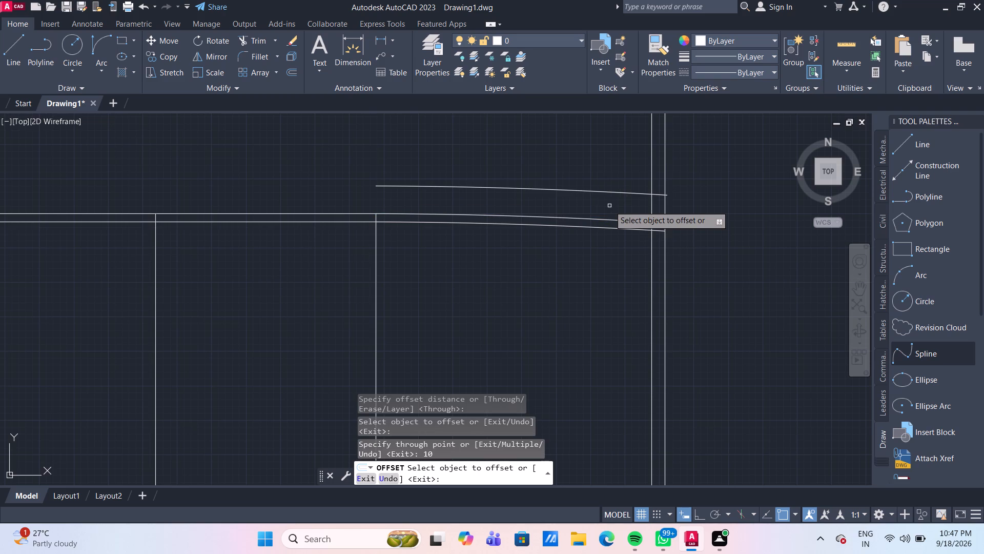
Offset the upper horizontal line between the lower arch and the gently curved line 10 units upward.
scroll(600, 206, "down", 3)
scroll(465, 221, "up", 2)
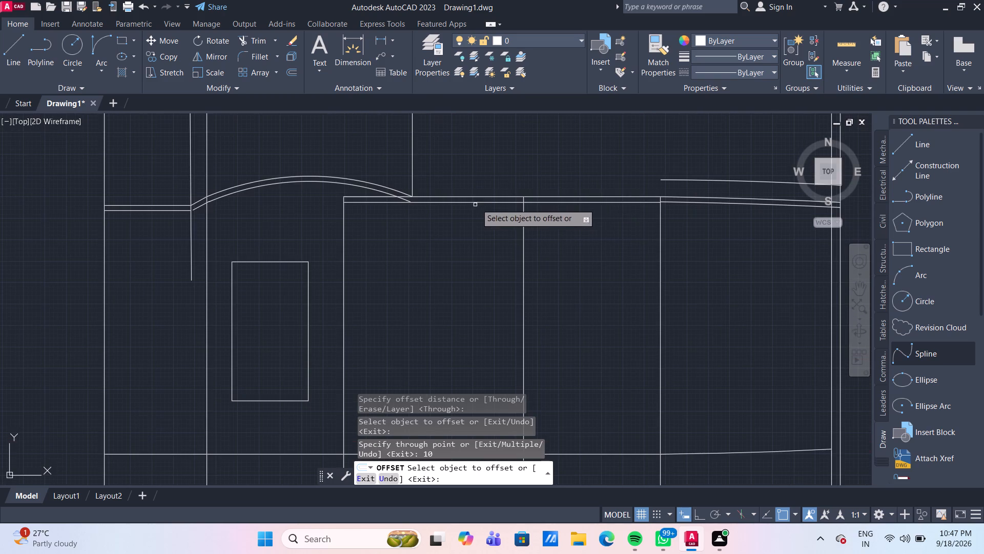
scroll(542, 191, "down", 2)
middle_click_drag(536, 222, 424, 266)
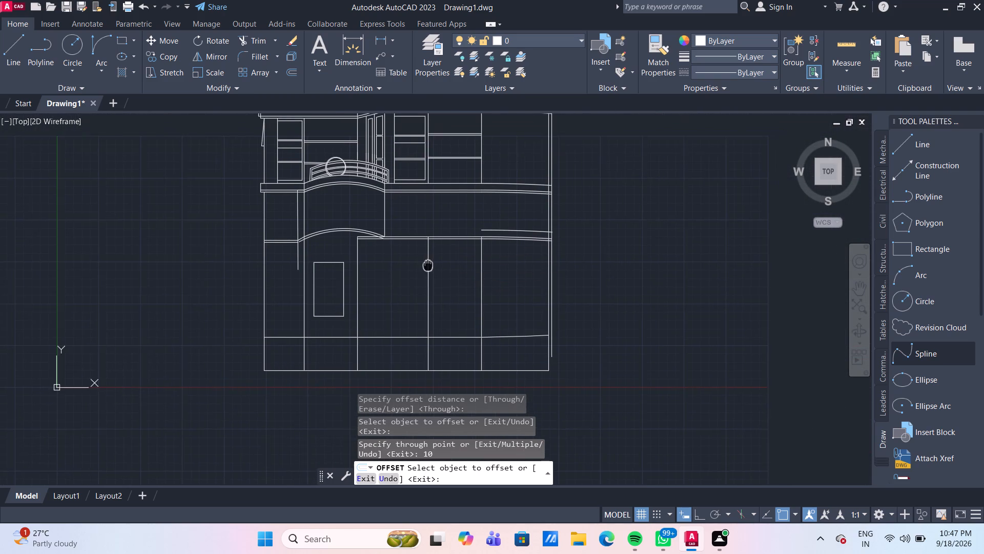
middle_click_drag(424, 266, 392, 272)
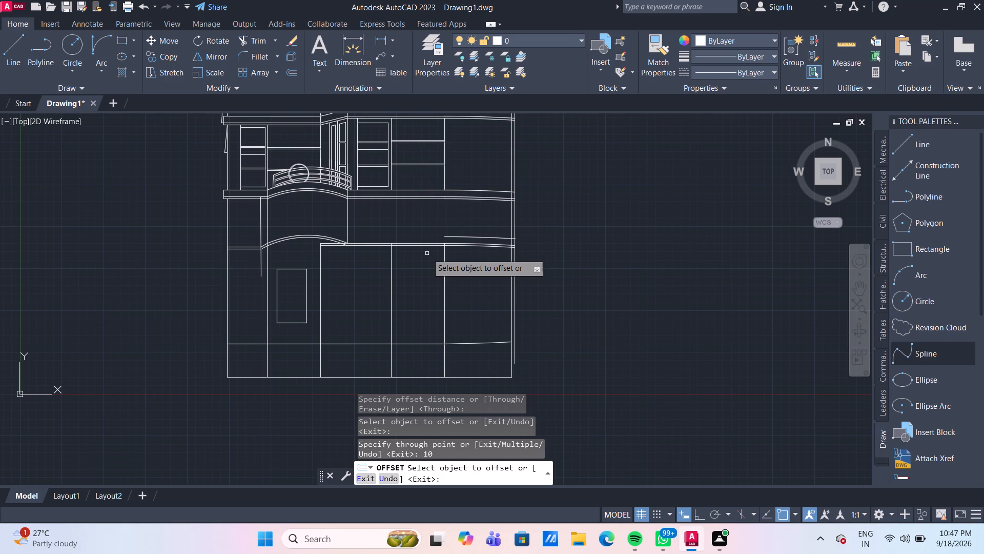
scroll(408, 235, "up", 1)
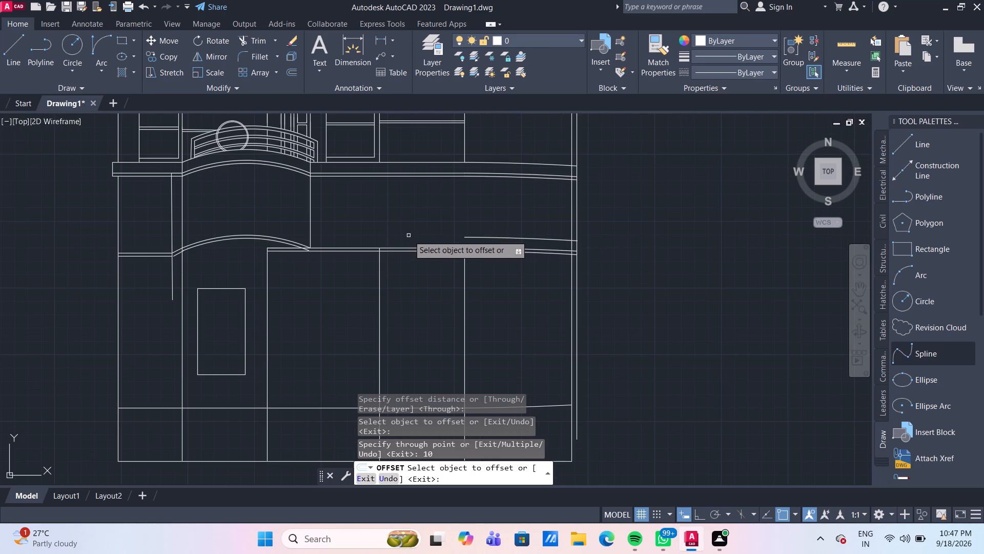
left_click(420, 247)
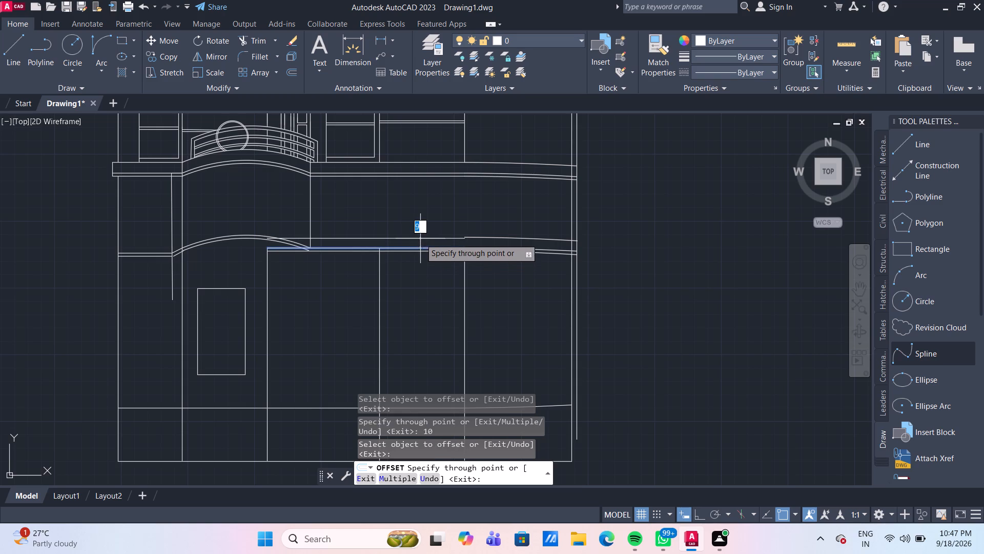
type("10")
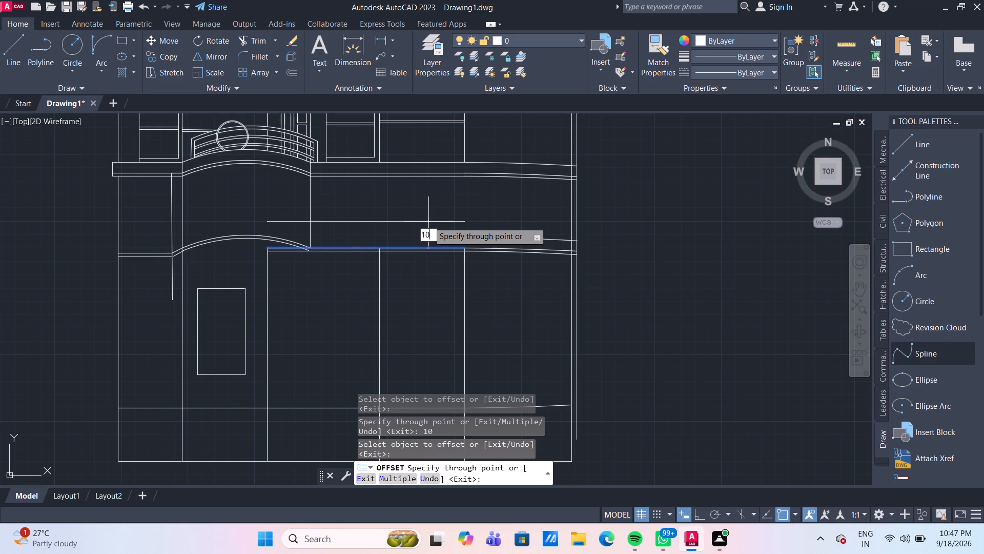
key("Return")
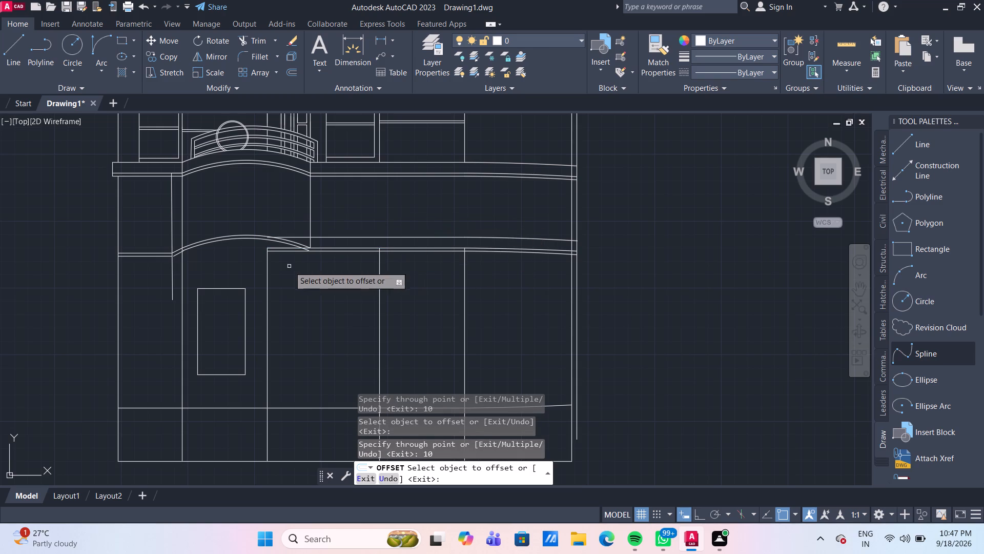
Offset the lower storey's upper arch line and the short horizontal line at its left each 10 units upward.
scroll(269, 241, "up", 2)
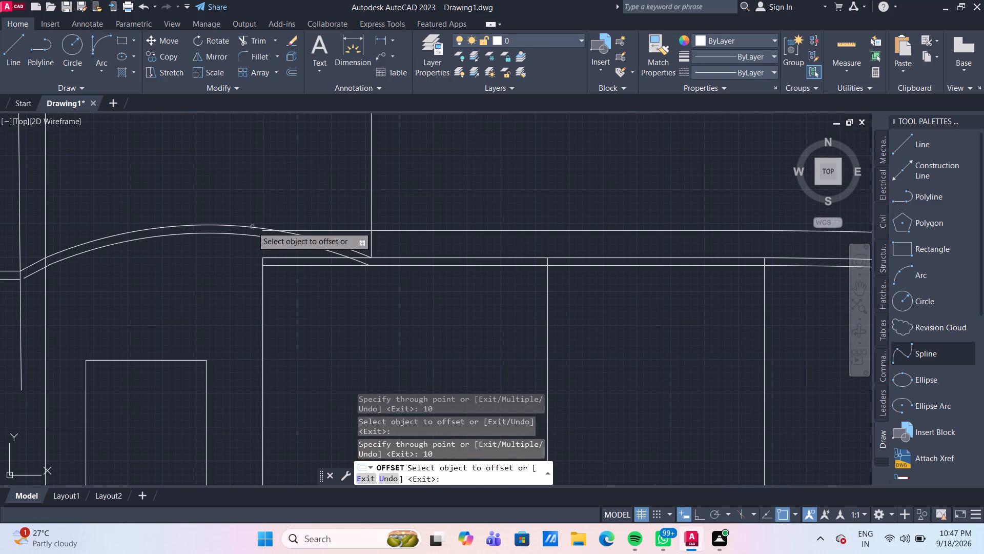
left_click(252, 227)
type("10")
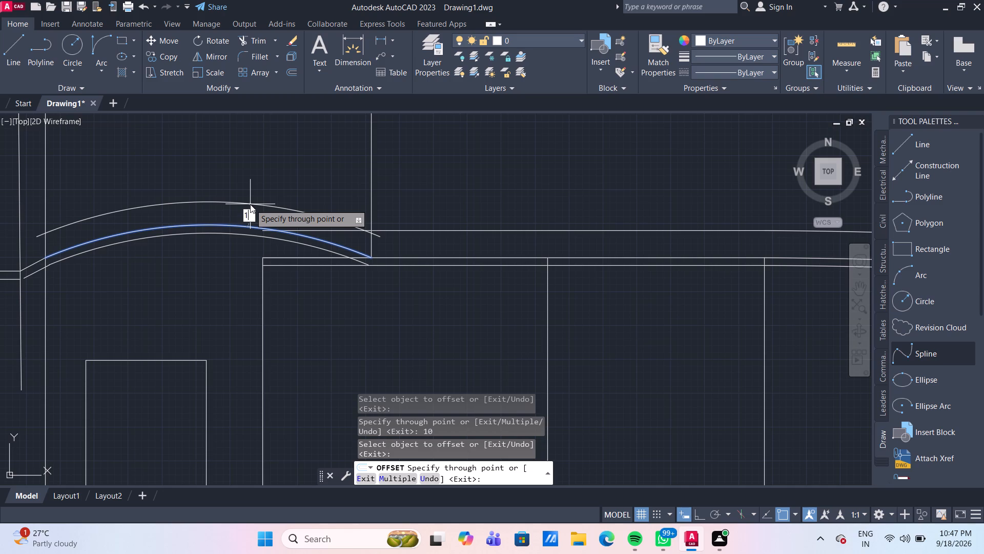
key("Return")
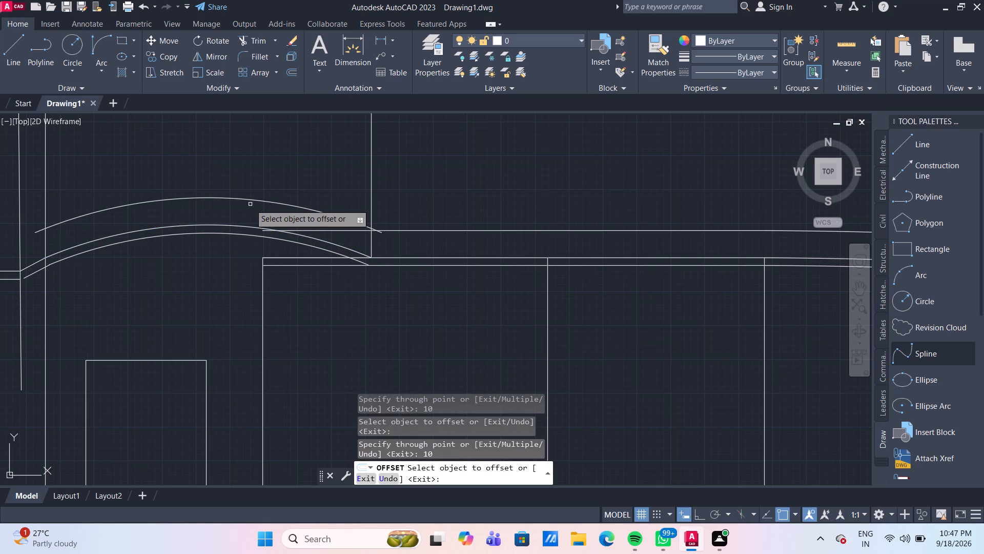
scroll(215, 220, "down", 1)
middle_click_drag(154, 257, 249, 272)
left_click(157, 268)
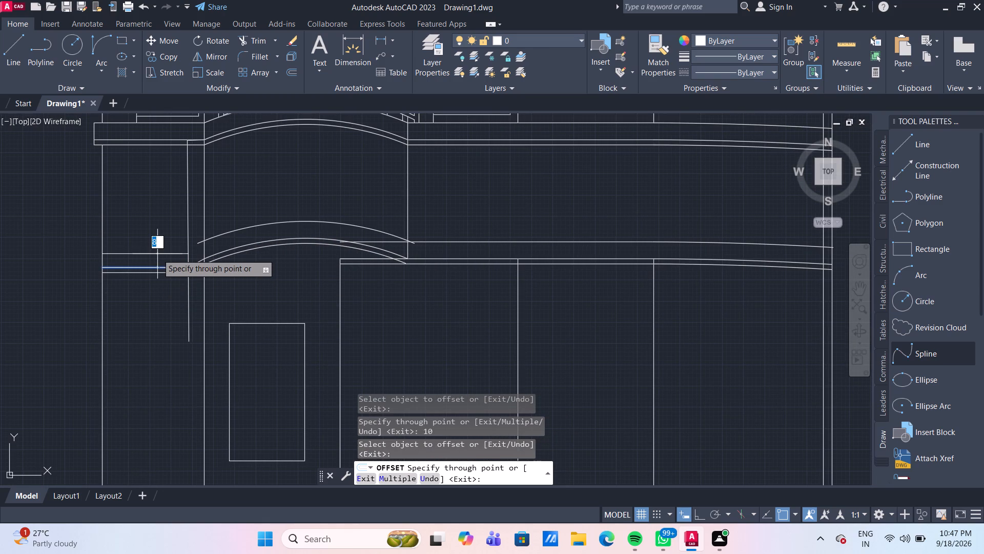
type("10")
key("Return")
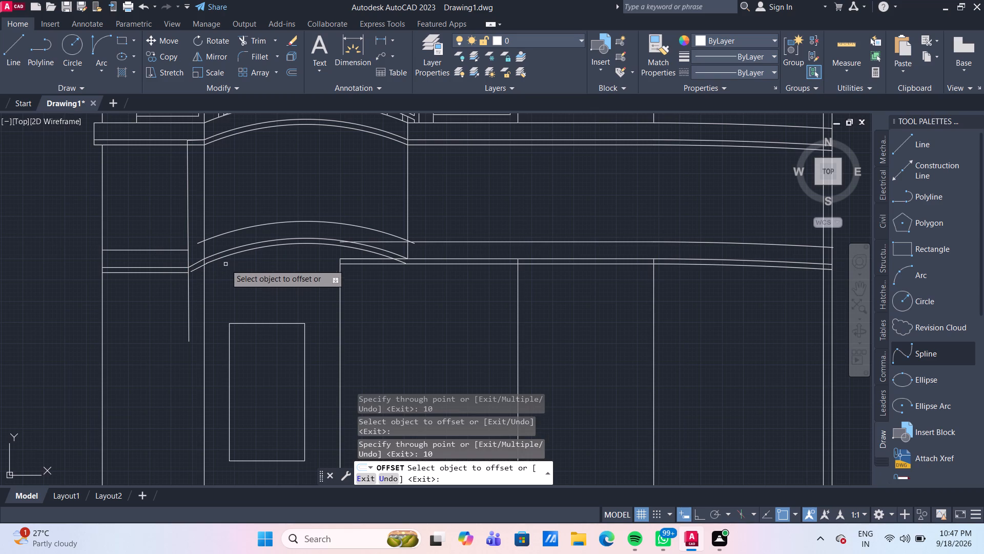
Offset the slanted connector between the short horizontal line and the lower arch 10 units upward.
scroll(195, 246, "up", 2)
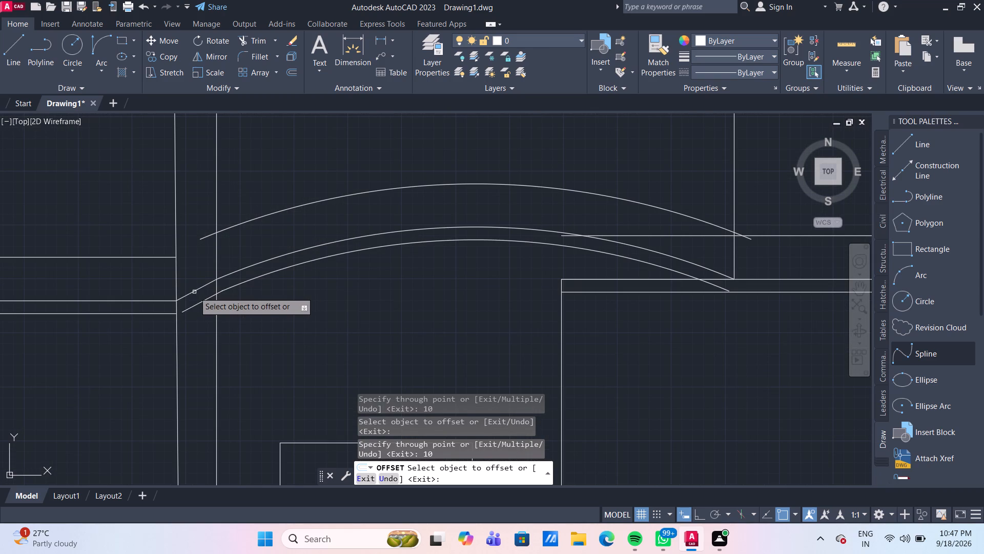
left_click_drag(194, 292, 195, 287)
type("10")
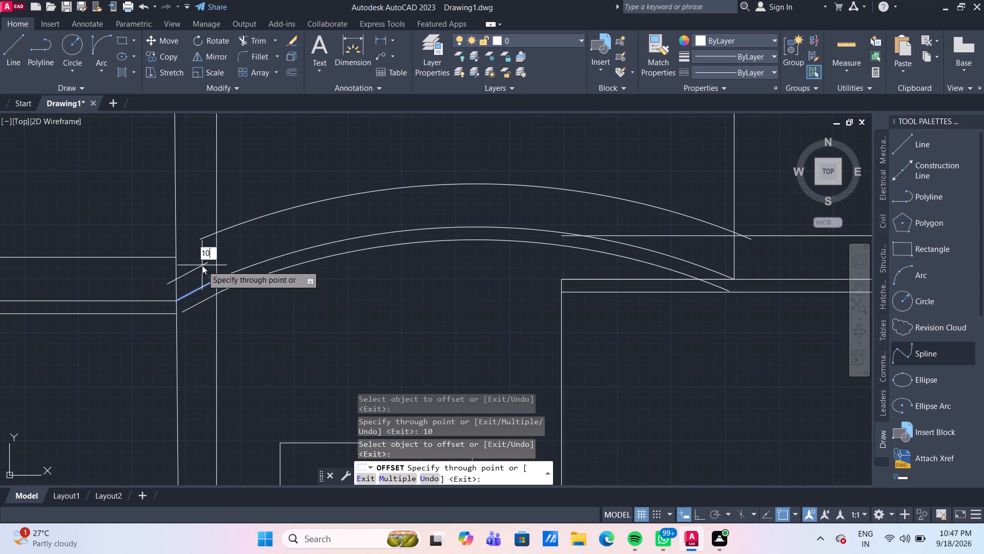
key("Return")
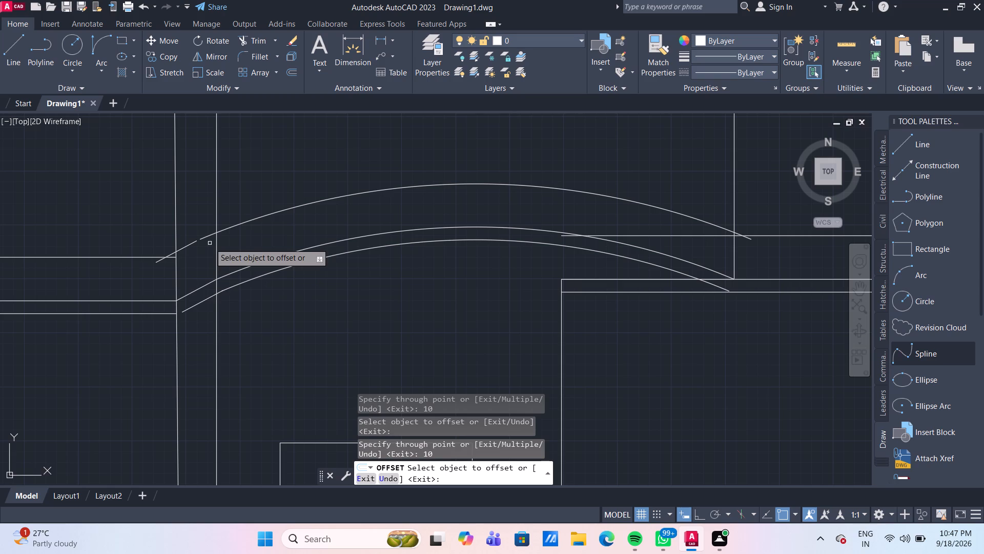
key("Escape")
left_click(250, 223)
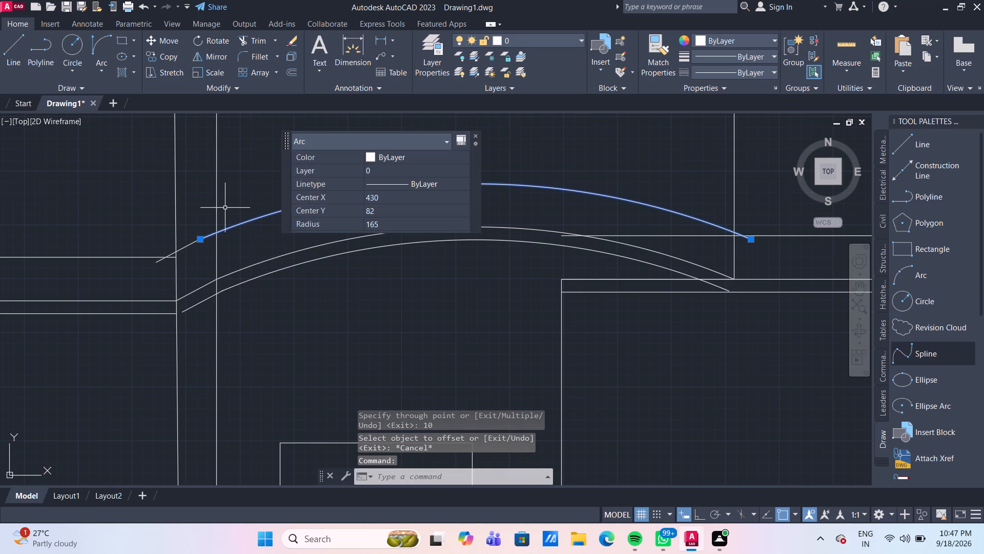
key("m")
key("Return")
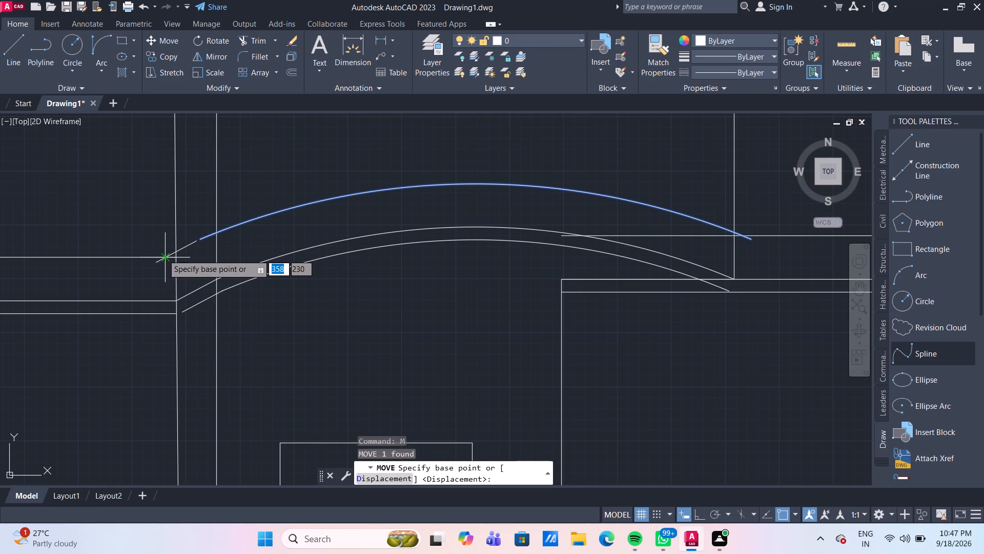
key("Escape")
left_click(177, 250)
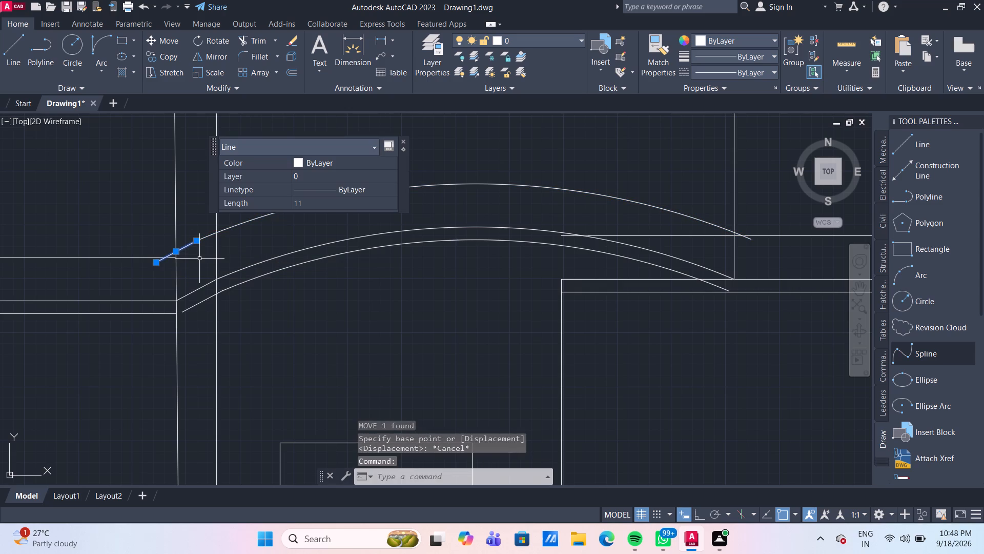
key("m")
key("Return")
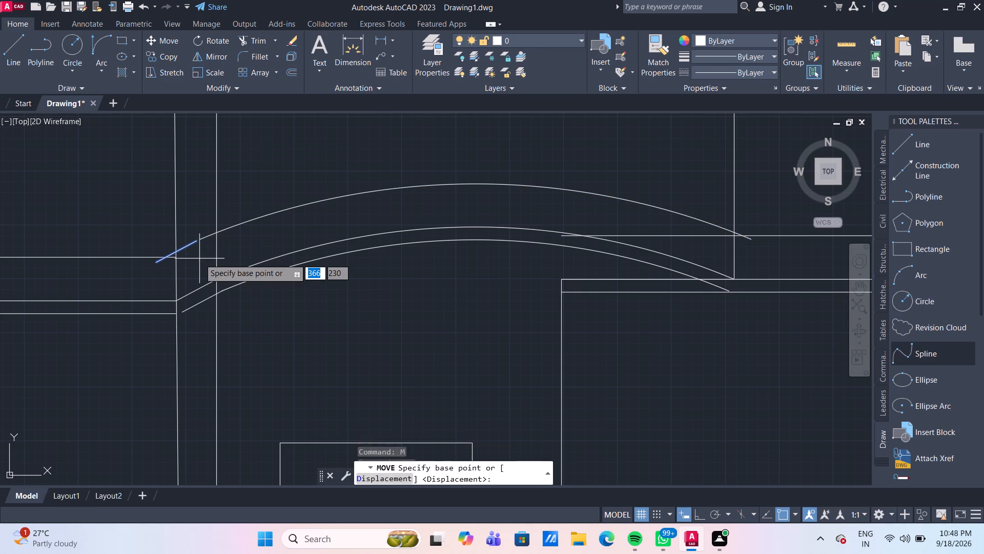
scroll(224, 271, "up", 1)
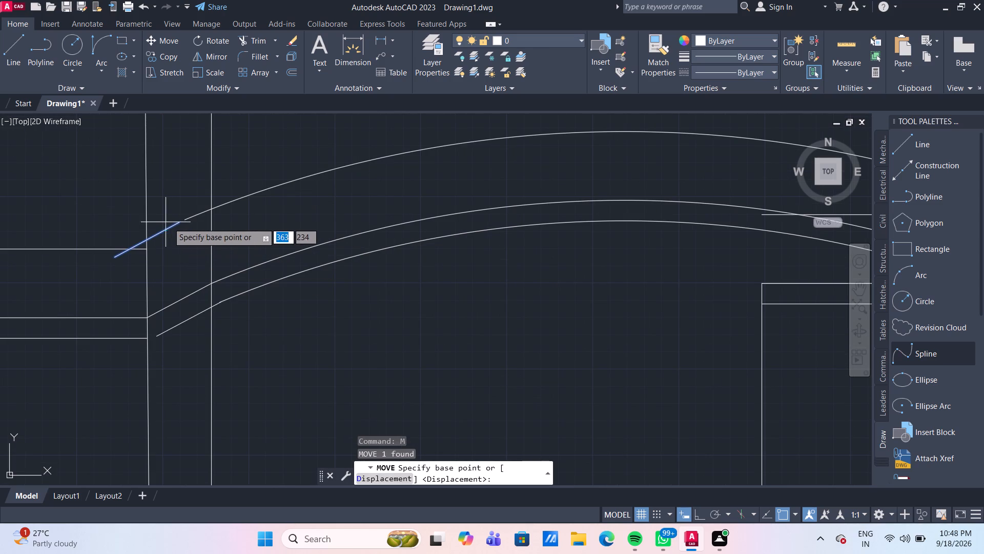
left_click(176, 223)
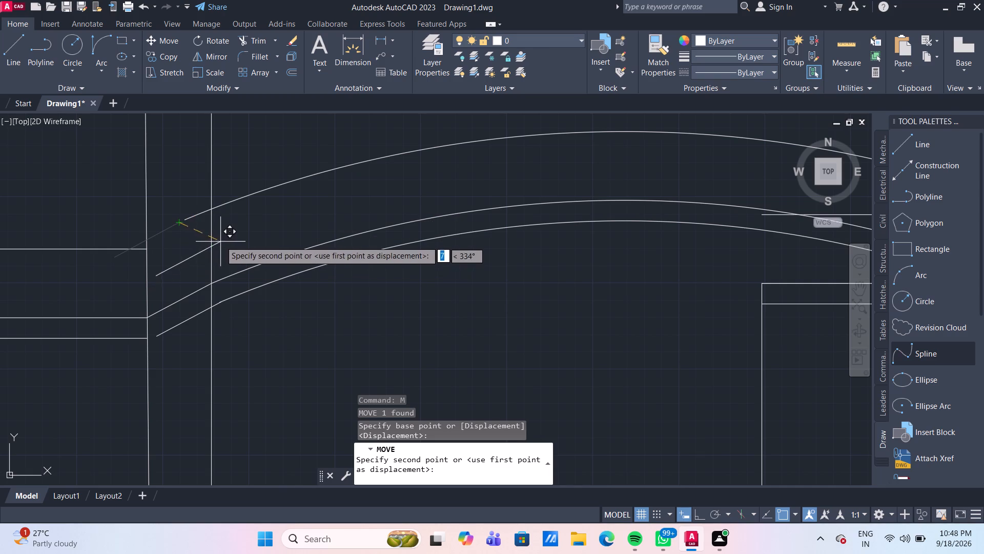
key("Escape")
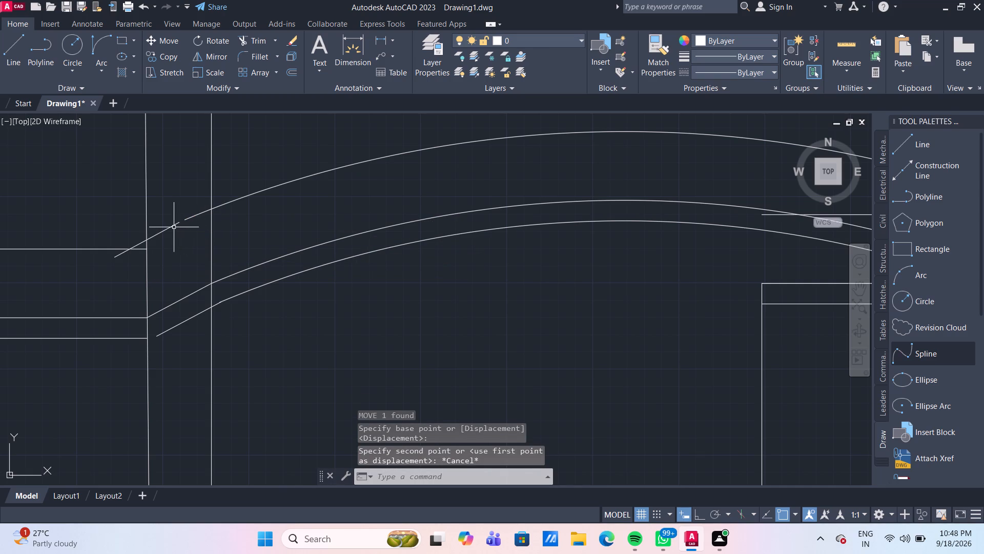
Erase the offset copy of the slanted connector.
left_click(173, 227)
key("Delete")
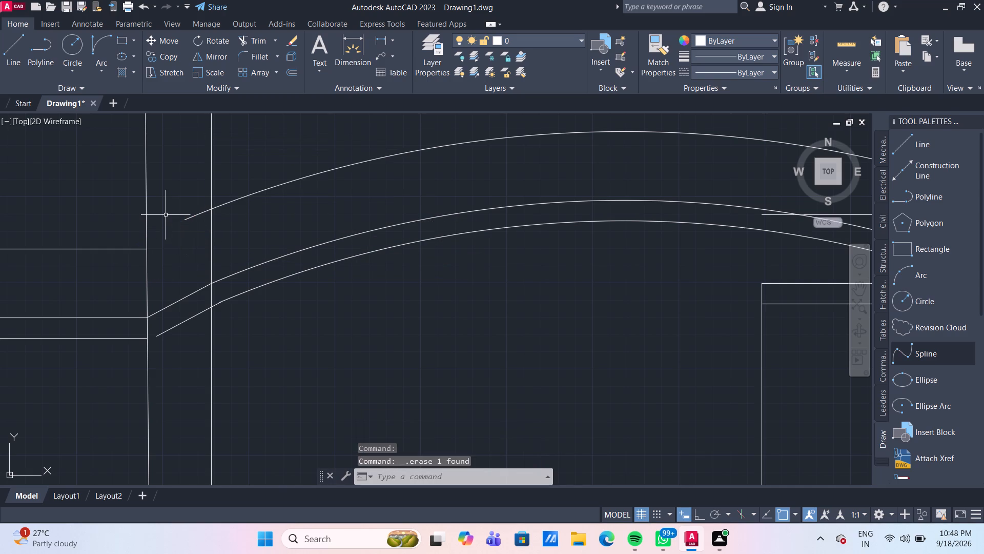
Draw a slanted line from the raised short horizontal line's right end to where the raised arch crosses the neighbouring vertical line.
left_click(8, 56)
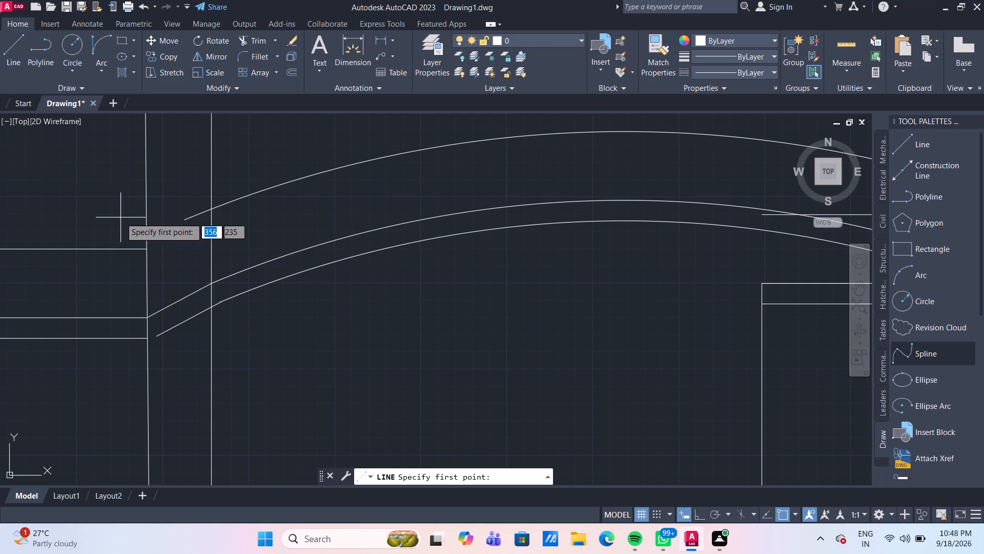
scroll(136, 243, "up", 2)
left_click(156, 249)
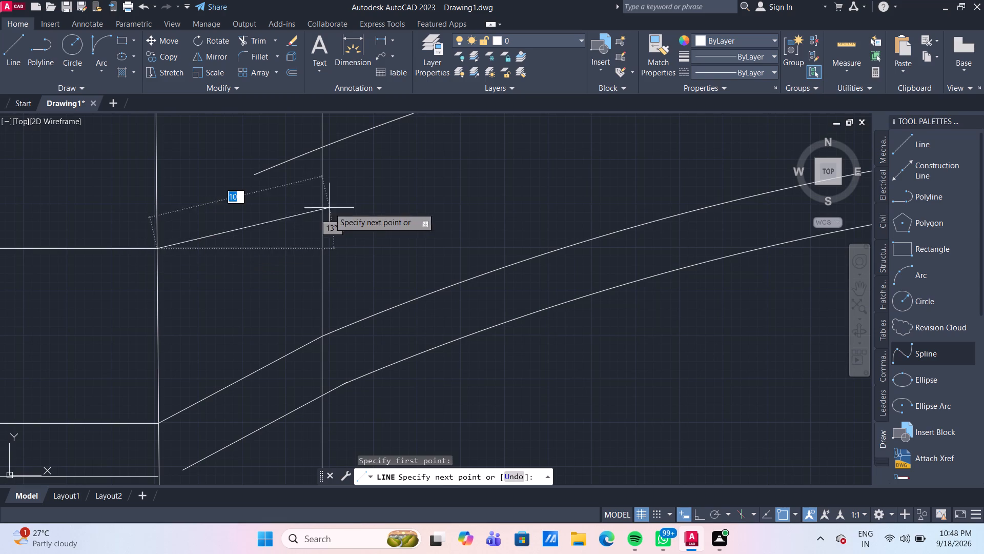
left_click(324, 147)
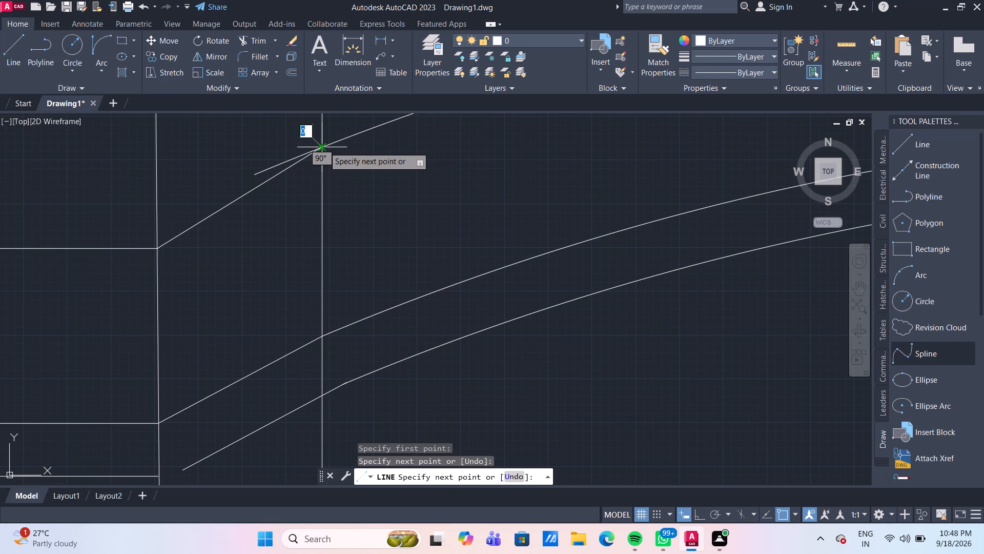
key("Escape")
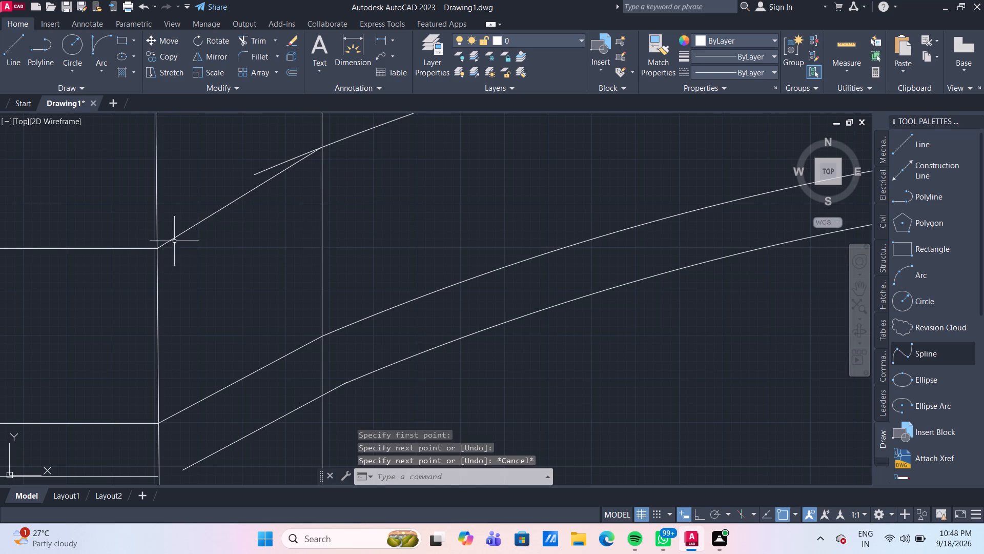
scroll(171, 241, "up", 3)
scroll(137, 268, "up", 2)
scroll(137, 268, "down", 1)
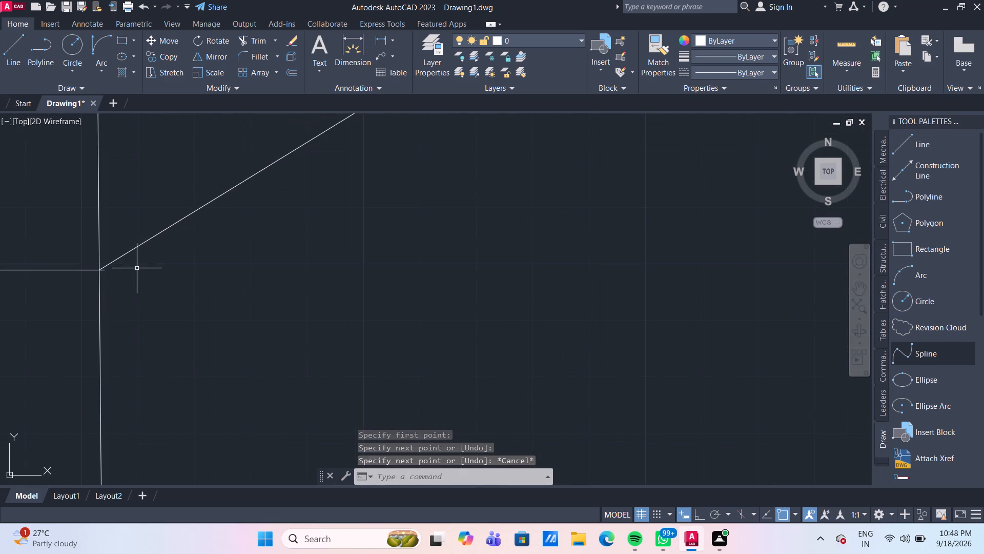
Trim the overshooting ends of the raised short horizontal line and the raised arch where they meet the new slanted connector.
type("tr")
key("Return")
scroll(111, 269, "up", 1)
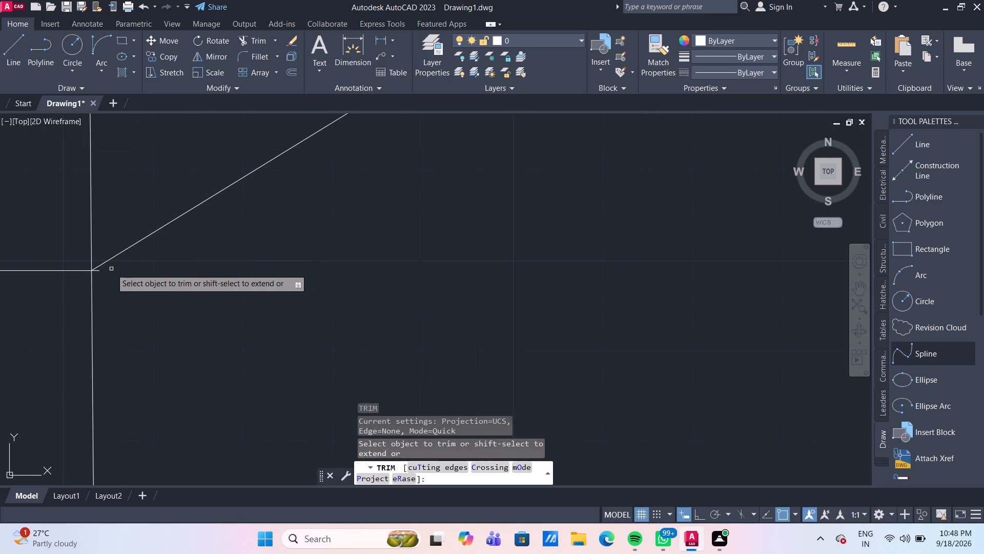
scroll(111, 269, "up", 1)
left_click(91, 271)
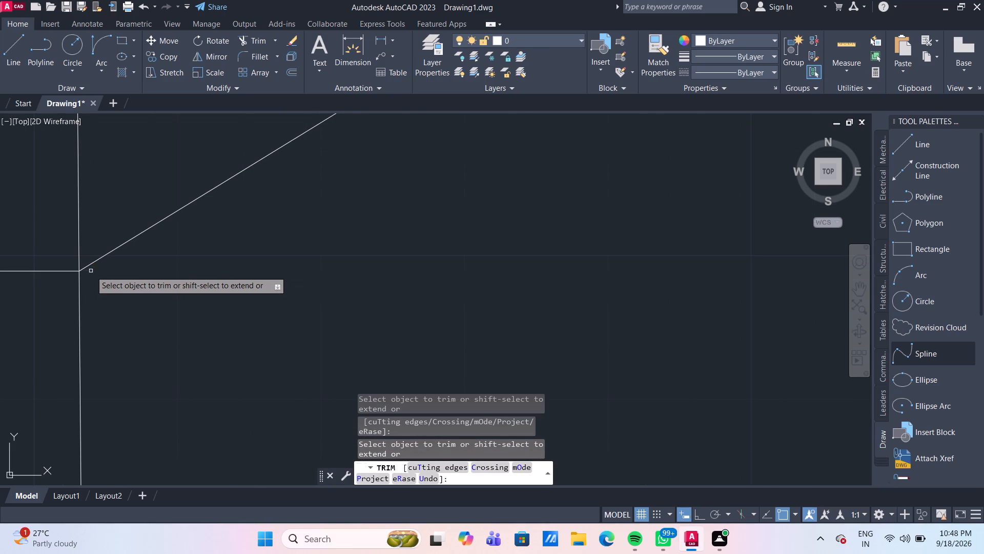
scroll(111, 278, "down", 2)
scroll(249, 230, "down", 2)
scroll(346, 190, "down", 1)
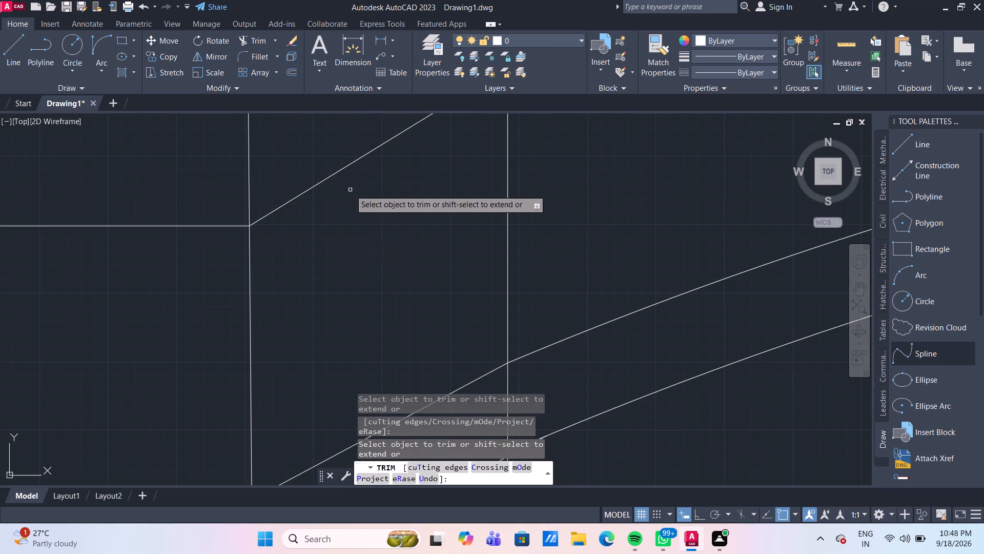
scroll(358, 190, "down", 2)
middle_click_drag(401, 161, 250, 224)
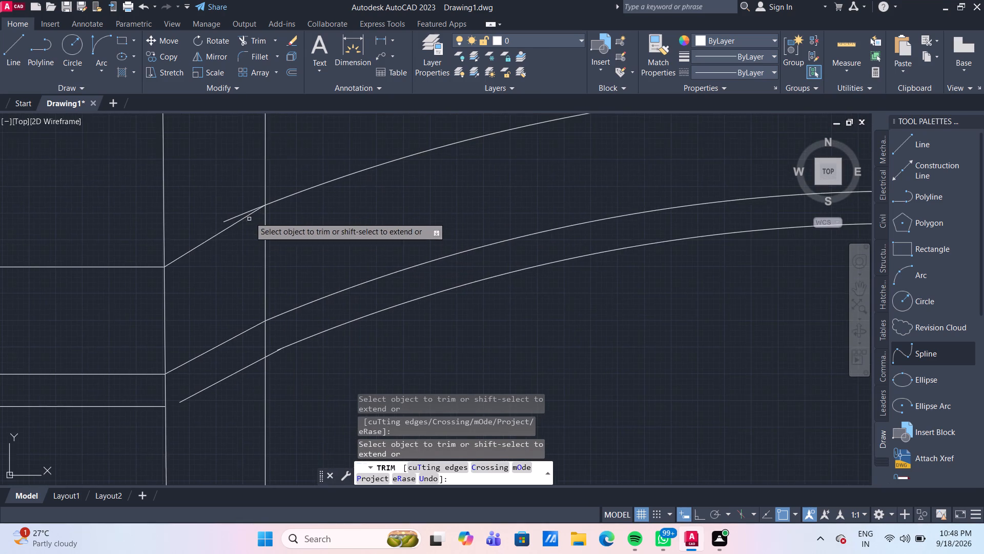
scroll(251, 210, "up", 3)
left_click(251, 210)
scroll(263, 217, "down", 3)
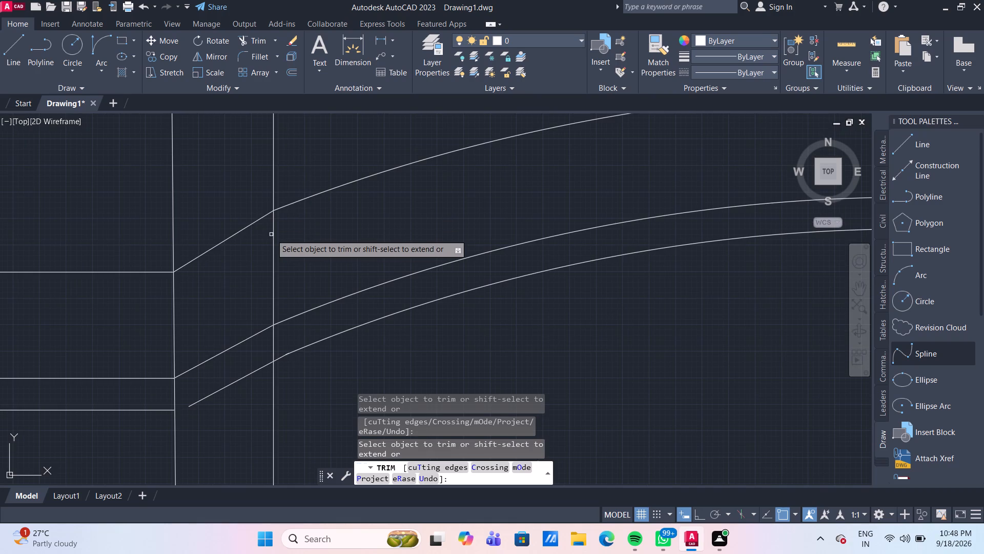
Trim the tops of the two ground-floor vertical lines that protrude into the thin double-line band beneath the raised line.
scroll(271, 234, "down", 2)
middle_click_drag(468, 297, 289, 266)
scroll(468, 297, "down", 1)
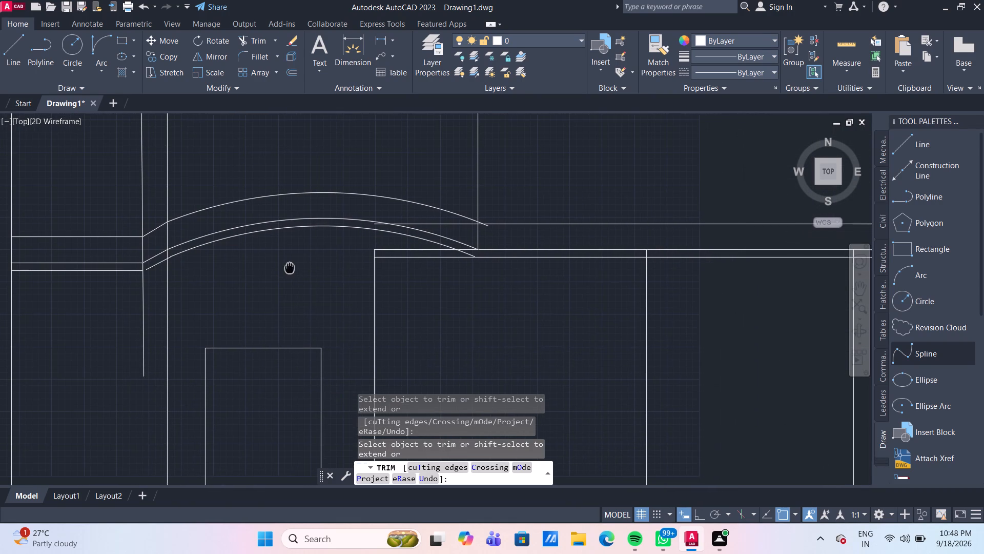
middle_click(381, 293)
middle_click_drag(474, 280, 336, 263)
scroll(336, 263, "down", 1)
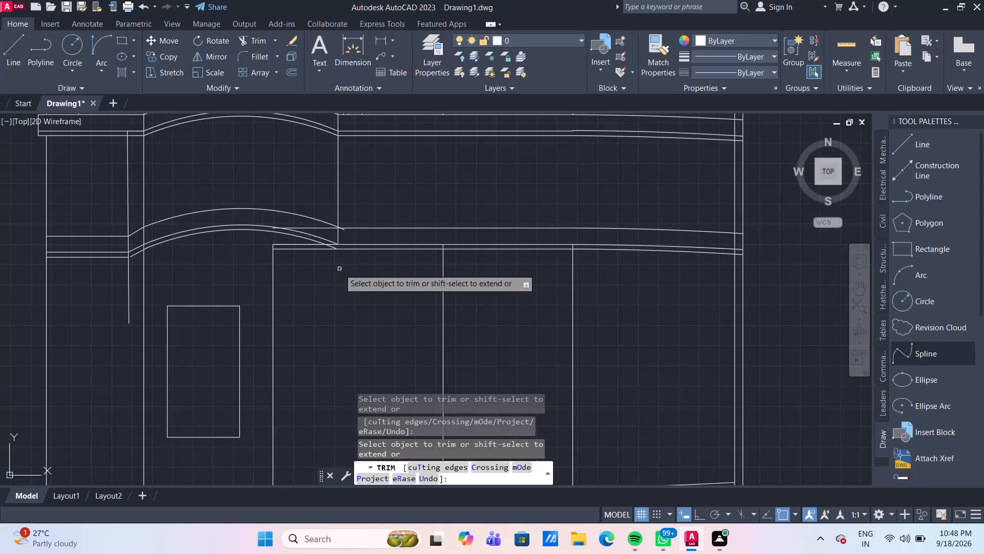
scroll(415, 288, "down", 1)
scroll(434, 254, "up", 2)
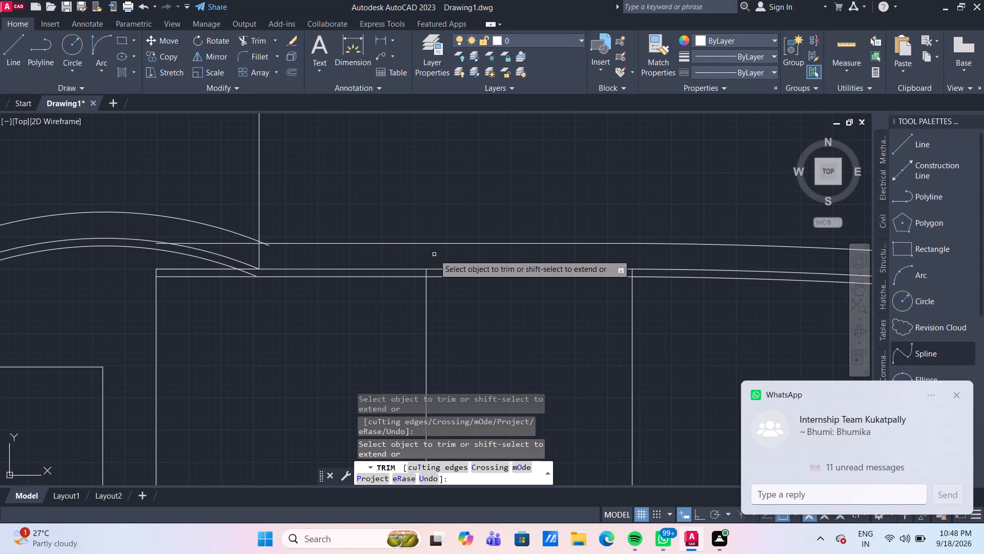
scroll(432, 286, "up", 2)
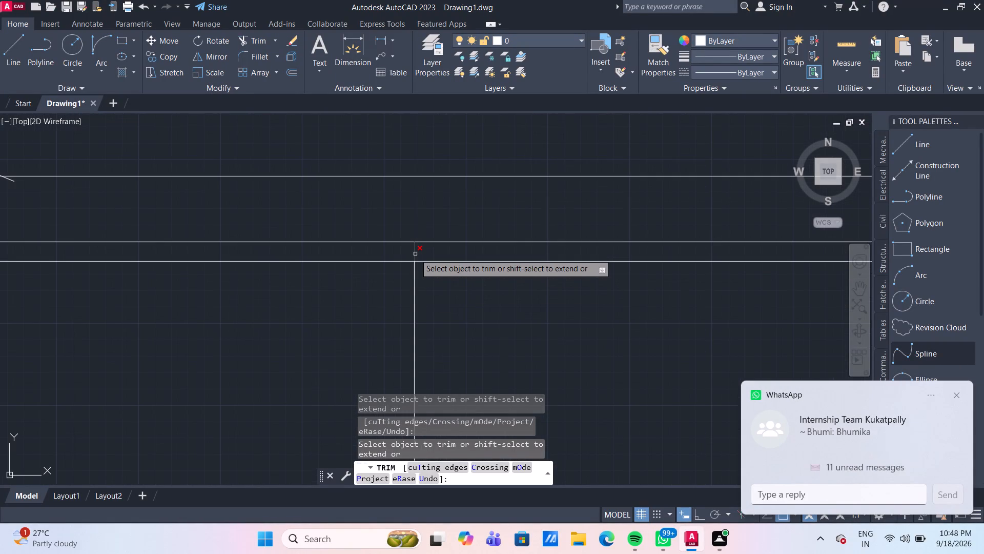
left_click(415, 254)
scroll(415, 254, "down", 3)
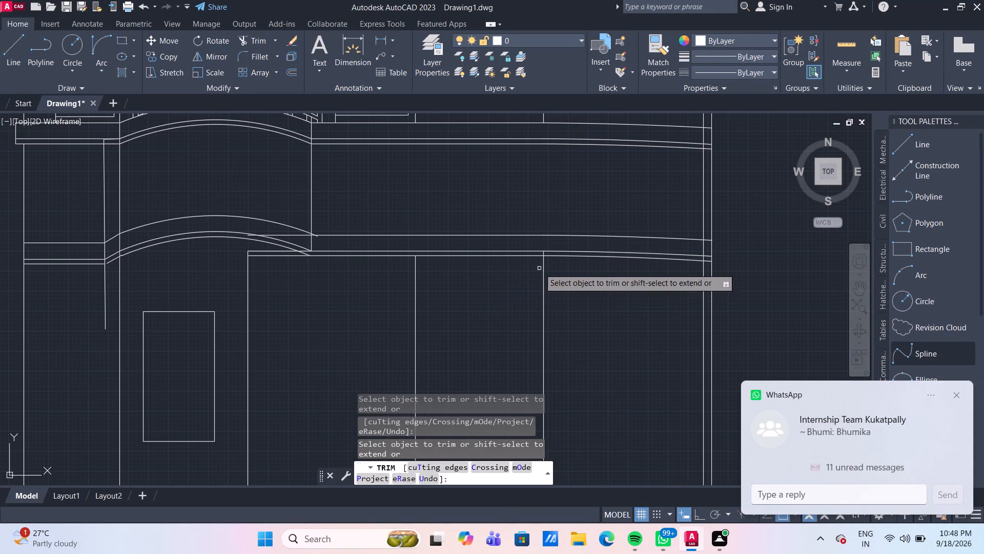
scroll(540, 262, "up", 2)
left_click(545, 241)
scroll(615, 276, "down", 2)
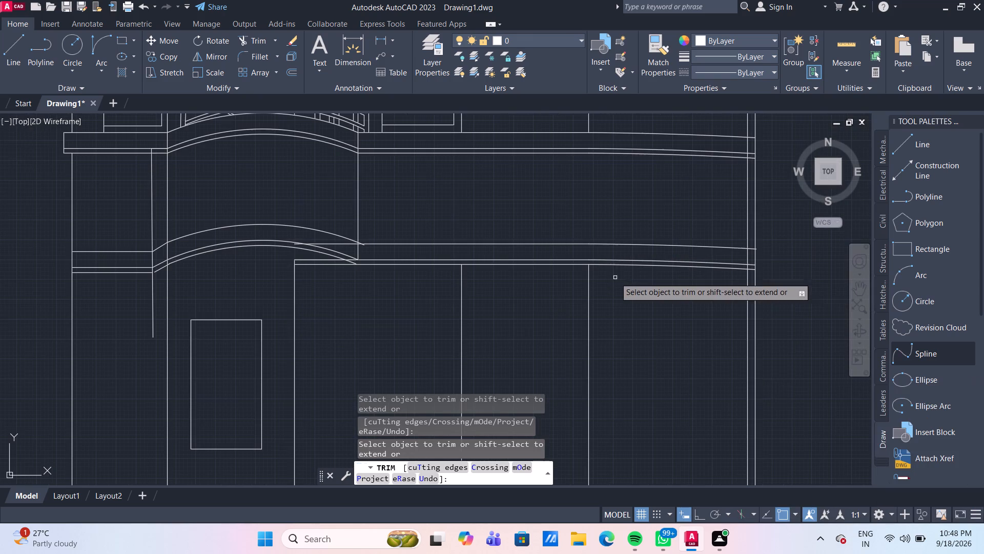
Trim the facade's outer right vertical line between the roof cornice and the band above the upper-storey windows.
middle_click_drag(658, 288, 489, 288)
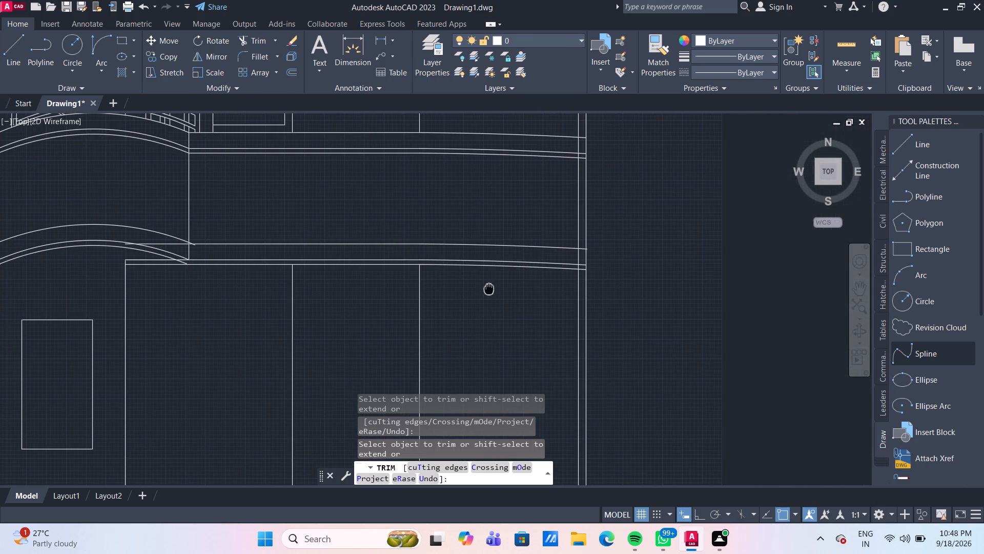
middle_click_drag(489, 288, 488, 315)
middle_click_drag(592, 226, 561, 287)
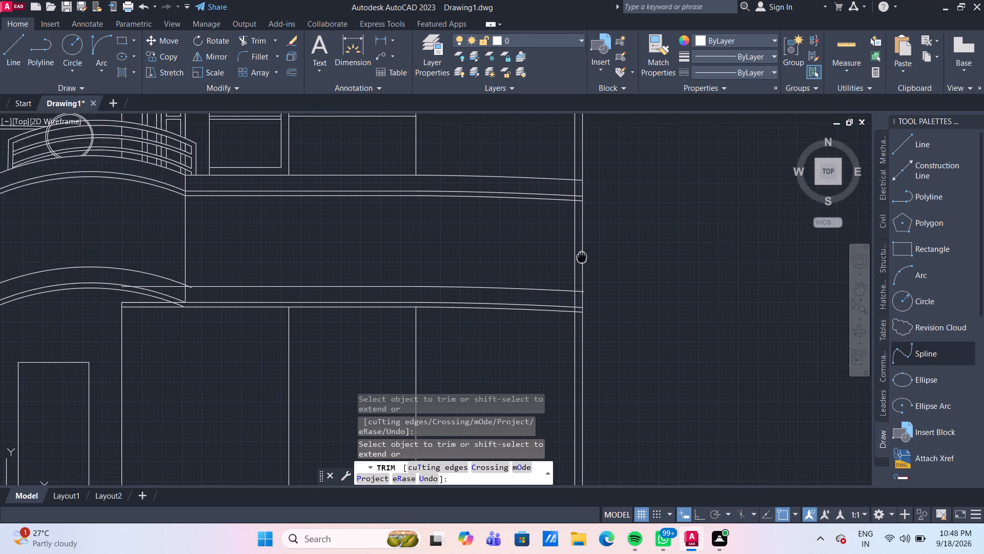
middle_click_drag(561, 287, 527, 336)
scroll(530, 228, "down", 3)
scroll(535, 213, "up", 2)
middle_click_drag(519, 147, 522, 206)
scroll(522, 206, "up", 2)
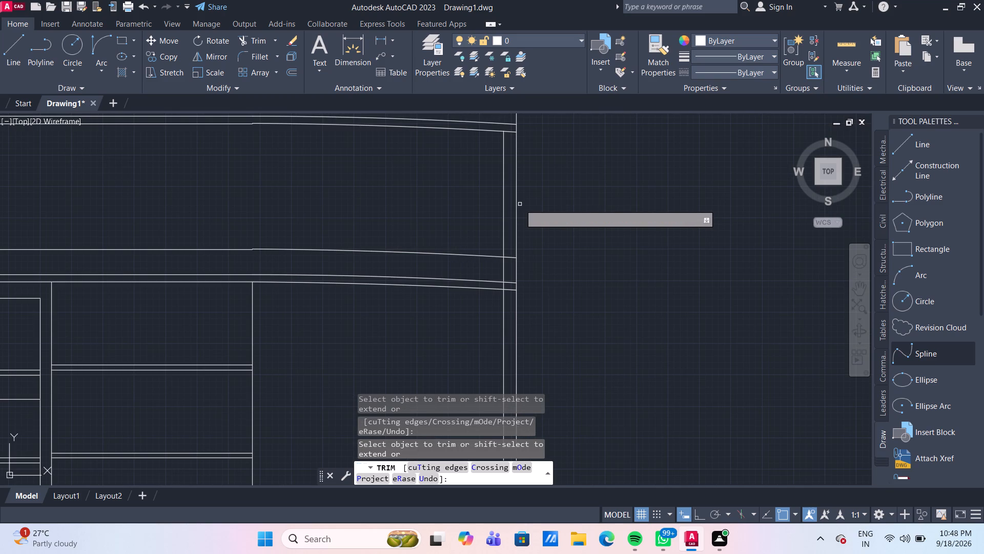
left_click(516, 204)
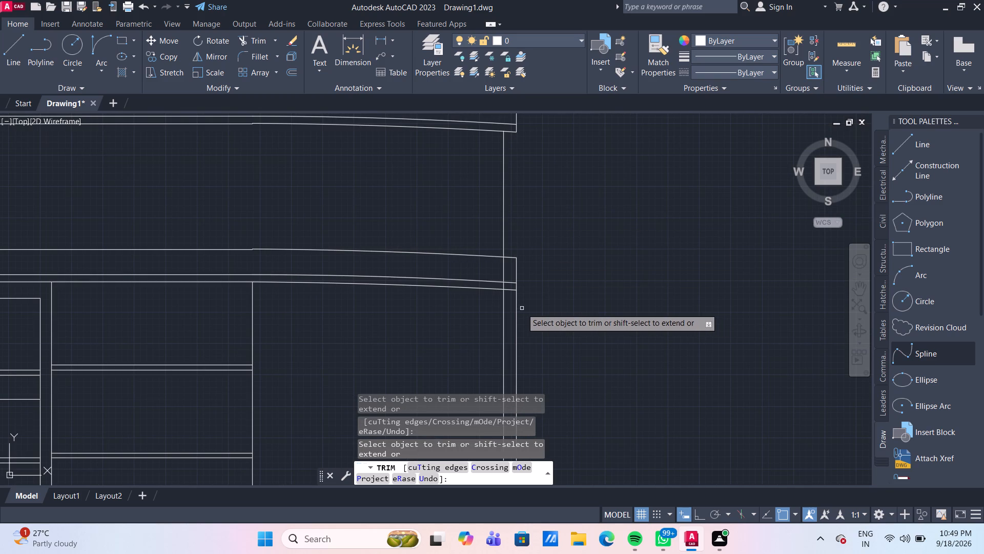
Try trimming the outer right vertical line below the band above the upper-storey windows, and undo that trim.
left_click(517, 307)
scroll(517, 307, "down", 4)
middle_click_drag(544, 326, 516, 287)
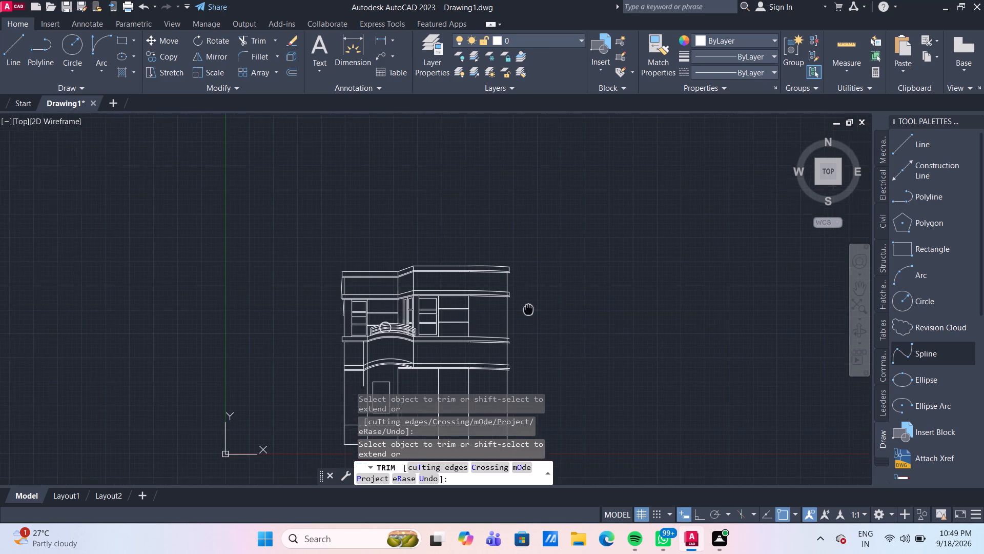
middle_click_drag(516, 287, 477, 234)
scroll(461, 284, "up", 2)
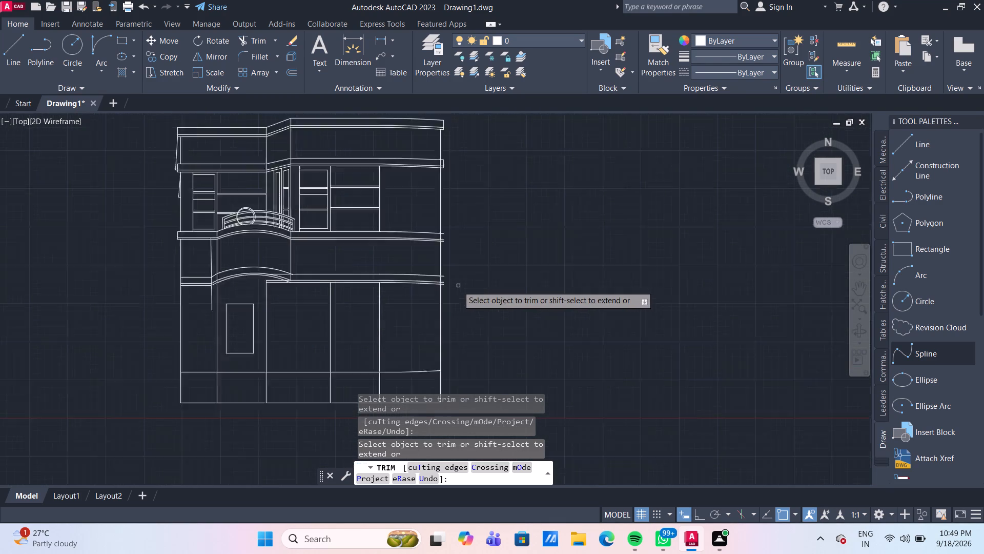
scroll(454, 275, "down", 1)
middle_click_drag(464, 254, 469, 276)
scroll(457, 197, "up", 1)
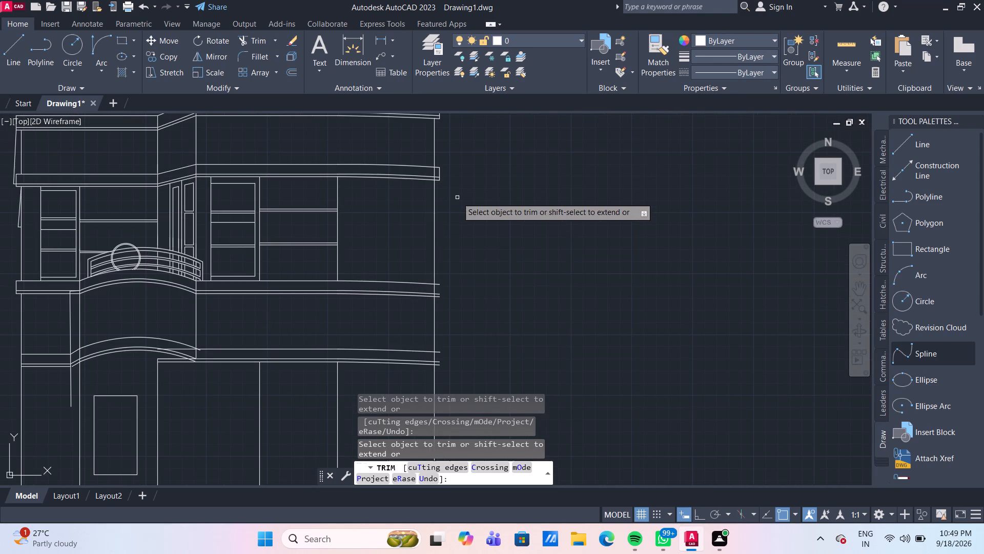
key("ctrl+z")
Trim the inner right vertical line where it runs through the band above the upper-storey windows.
middle_click_drag(559, 187, 559, 191)
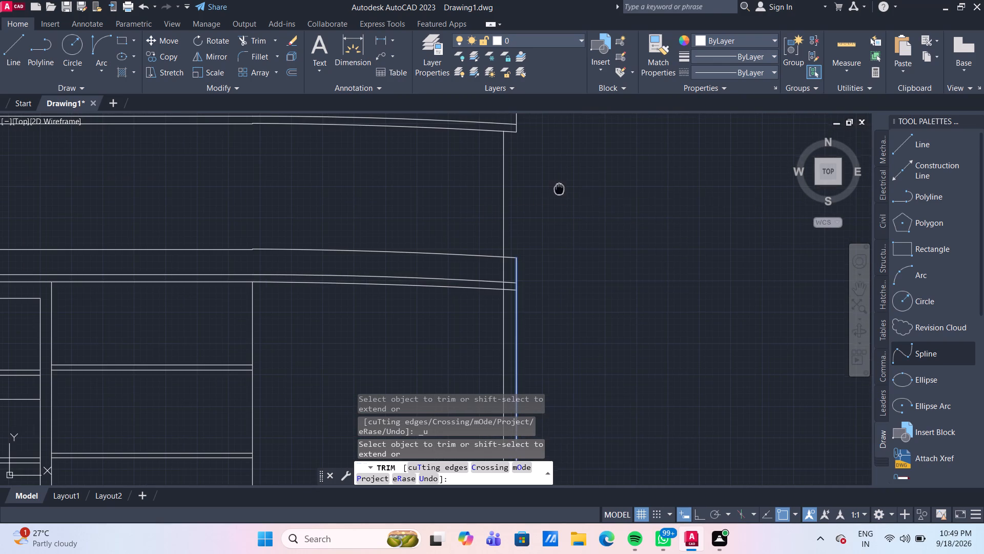
middle_click_drag(559, 191, 528, 295)
scroll(528, 295, "down", 1)
scroll(529, 290, "up", 1)
middle_click_drag(524, 279, 496, 195)
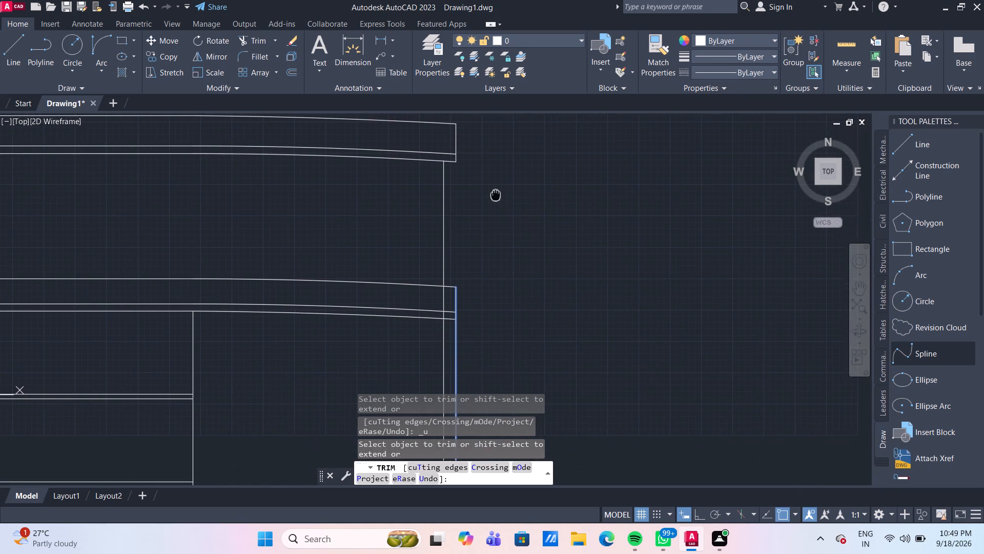
middle_click_drag(498, 283, 494, 213)
scroll(459, 233, "up", 2)
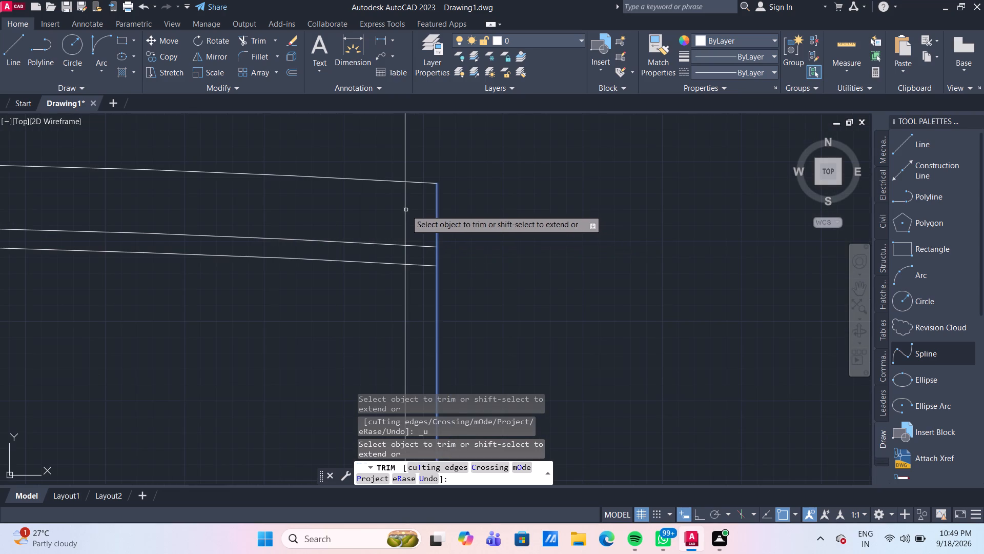
left_click(405, 209)
left_click(405, 255)
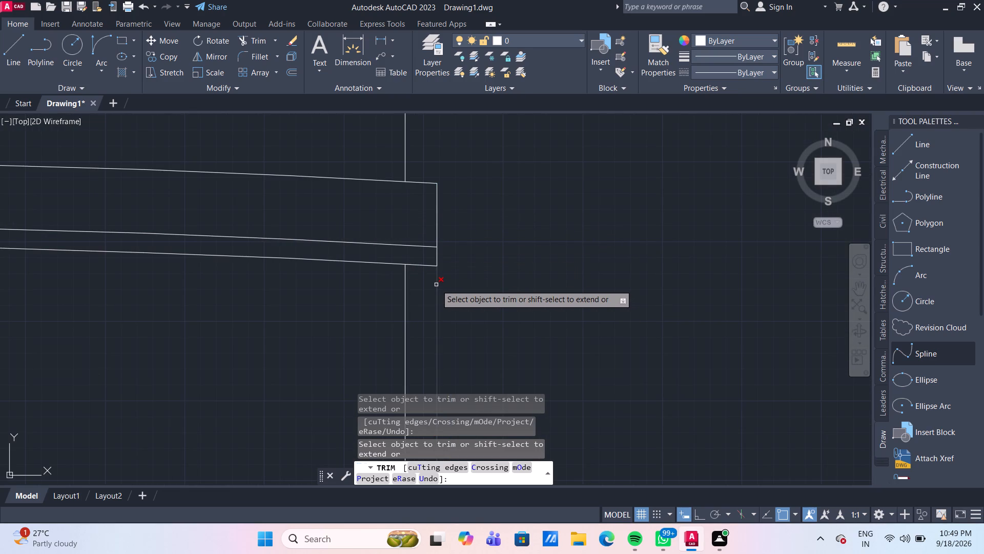
Trim the outer right vertical line between the band above the upper-storey windows and the balcony-level band.
scroll(436, 285, "down", 4)
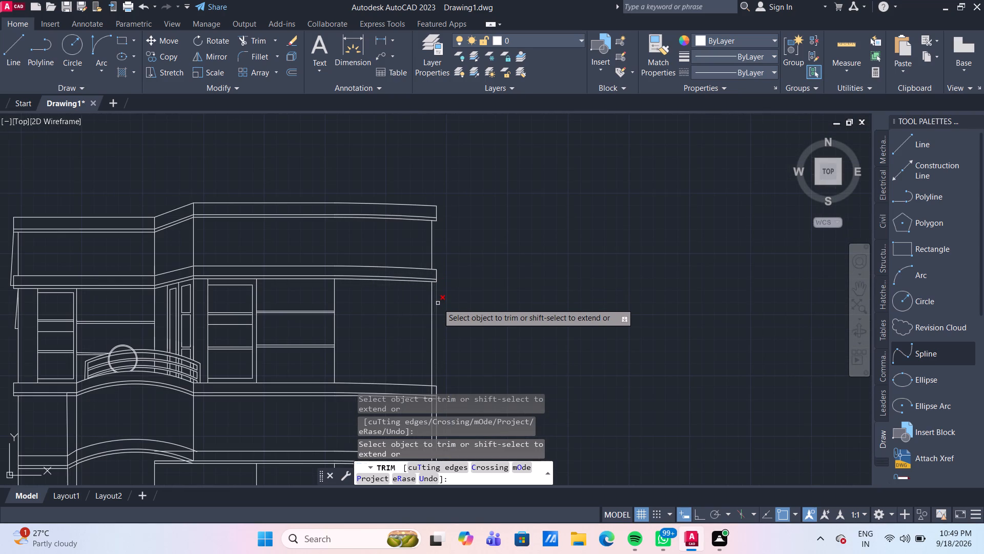
left_click(438, 304)
Trim the inner right vertical line where it runs through the balcony-level band.
scroll(456, 325, "down", 3)
middle_click_drag(456, 331, 434, 279)
scroll(434, 279, "up", 1)
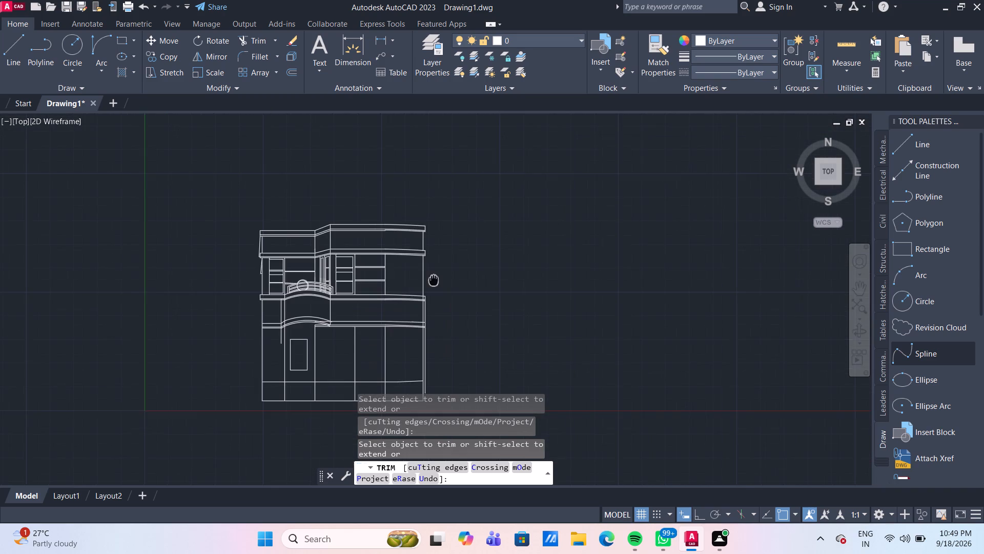
scroll(439, 312, "up", 4)
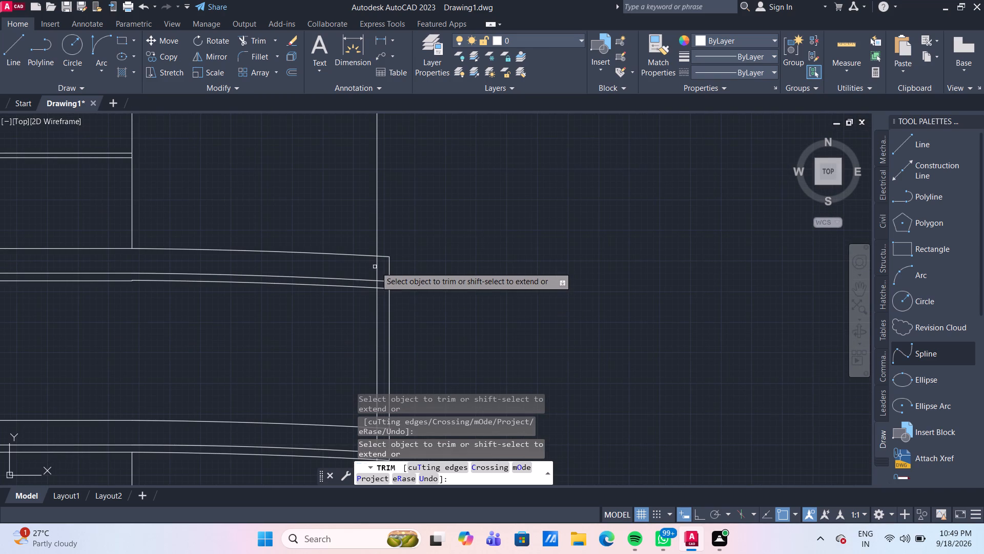
left_click(377, 267)
scroll(377, 283, "up", 2)
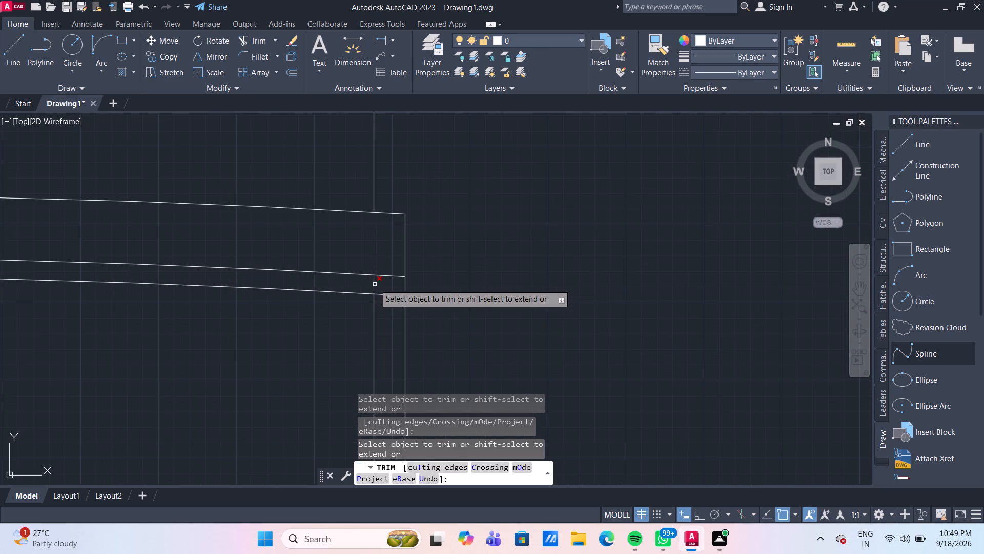
left_click(373, 284)
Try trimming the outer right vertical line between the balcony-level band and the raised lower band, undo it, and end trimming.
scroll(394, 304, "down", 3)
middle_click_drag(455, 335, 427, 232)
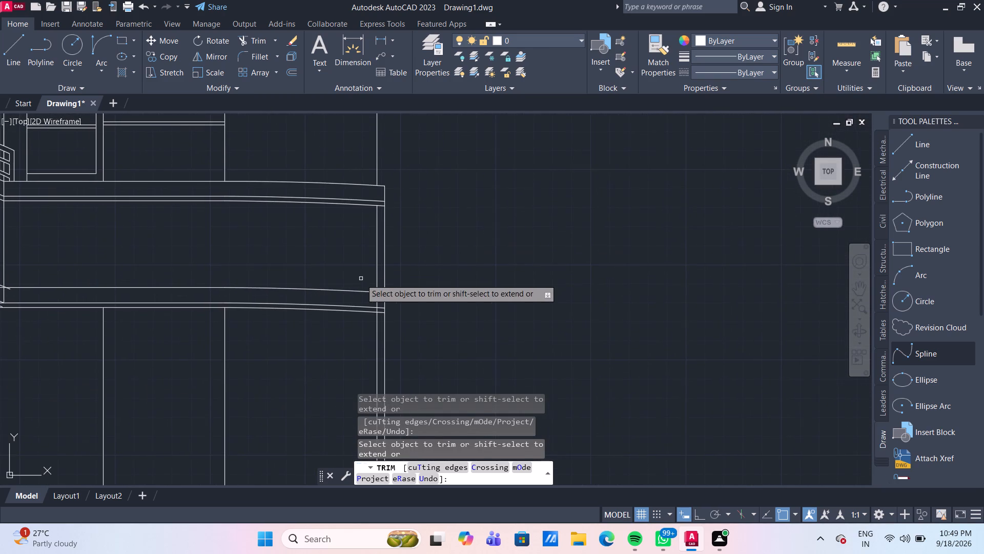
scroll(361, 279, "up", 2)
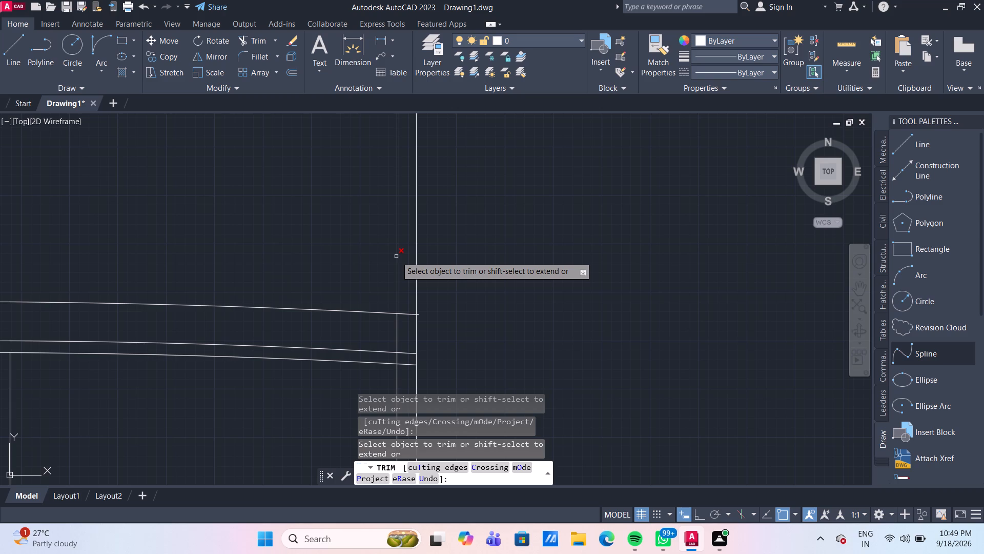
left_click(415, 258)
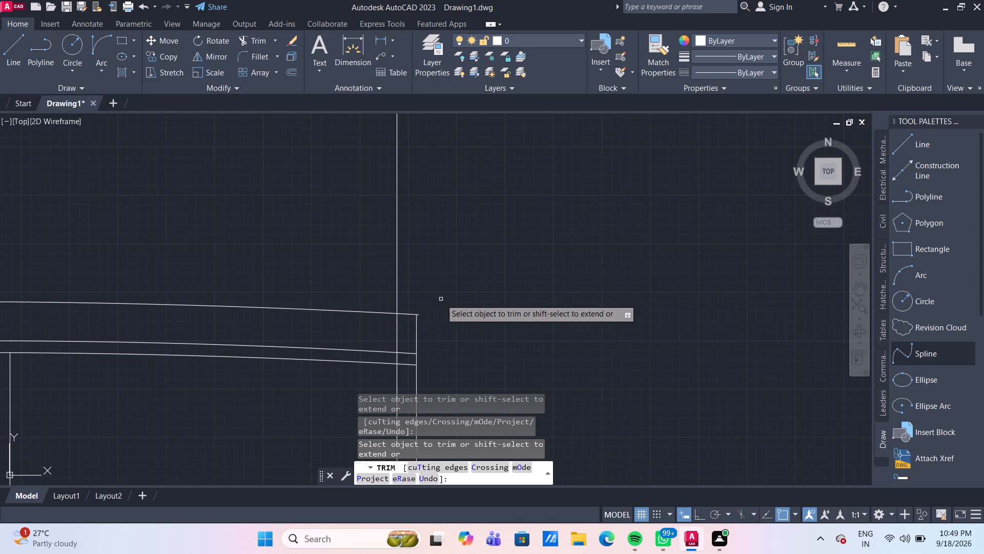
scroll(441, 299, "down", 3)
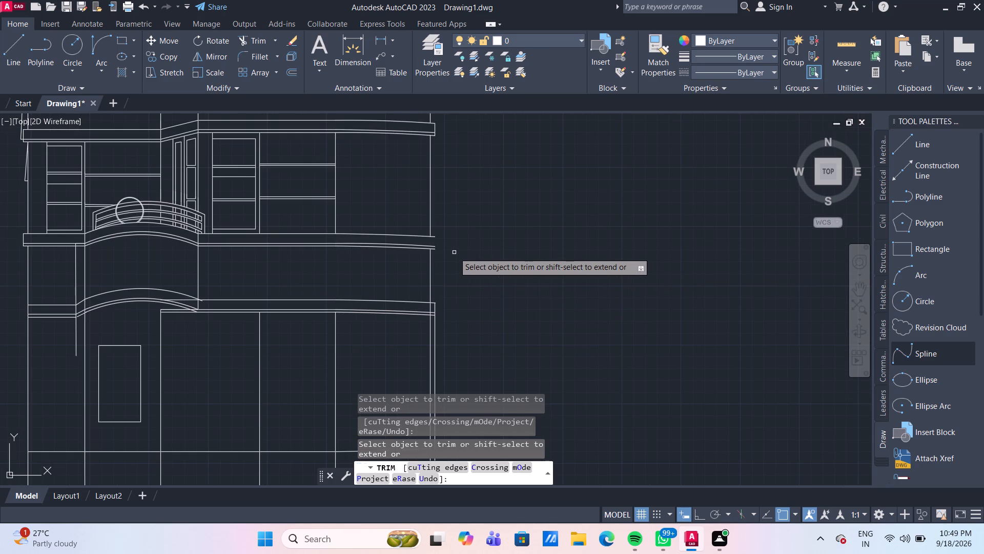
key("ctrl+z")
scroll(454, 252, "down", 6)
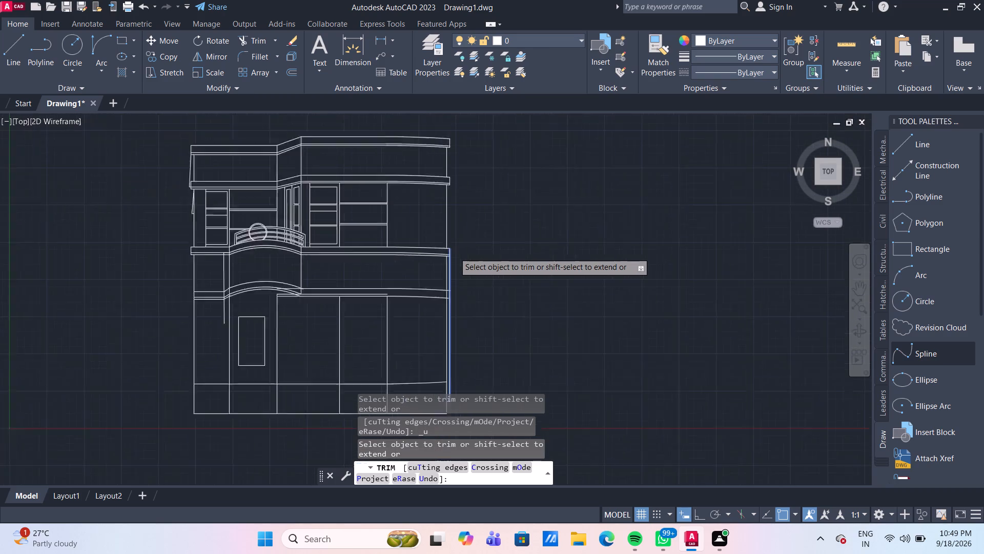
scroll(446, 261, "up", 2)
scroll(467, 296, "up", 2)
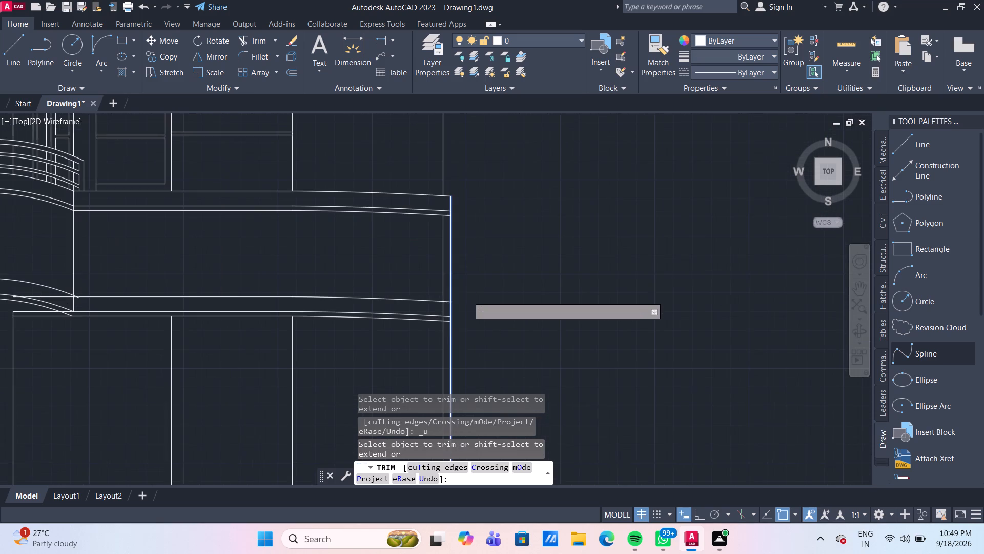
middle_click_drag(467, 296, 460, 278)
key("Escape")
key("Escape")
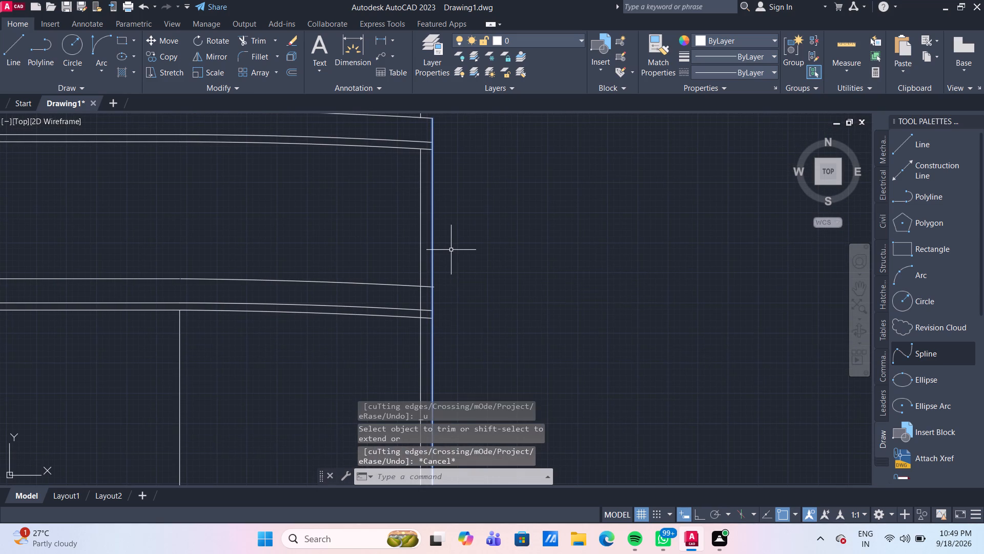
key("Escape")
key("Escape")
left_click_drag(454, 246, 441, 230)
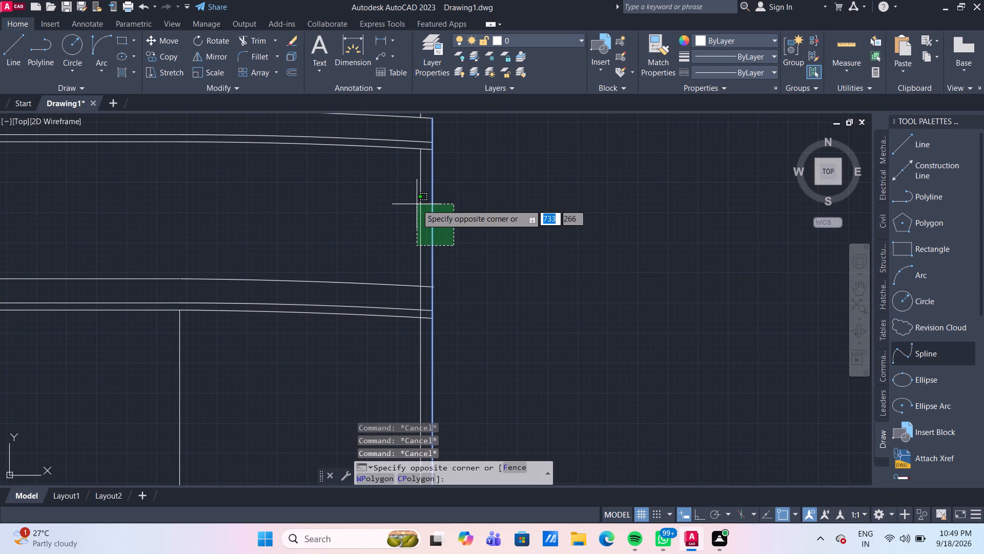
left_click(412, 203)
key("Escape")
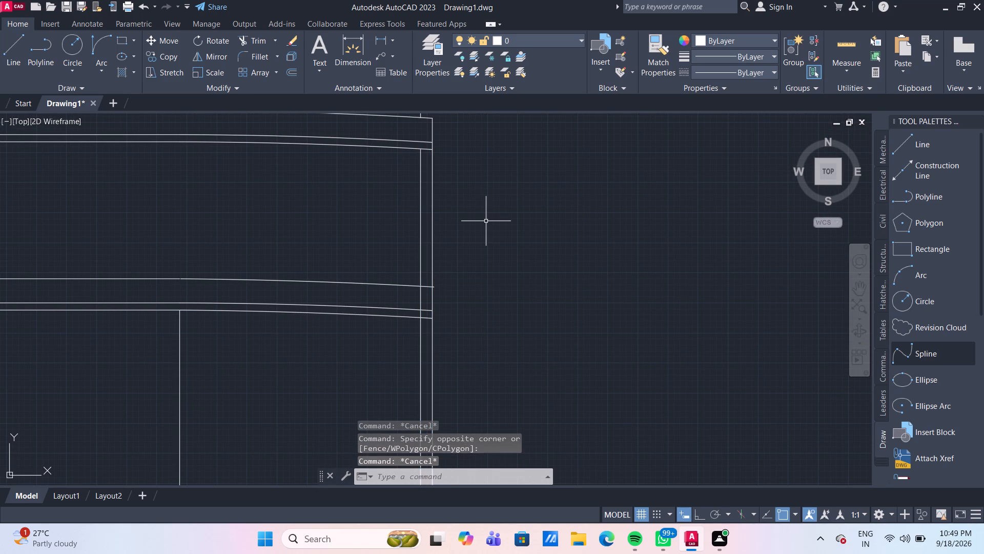
Trim the outer right vertical line between the balcony-level band and the raised lower band.
type("tr")
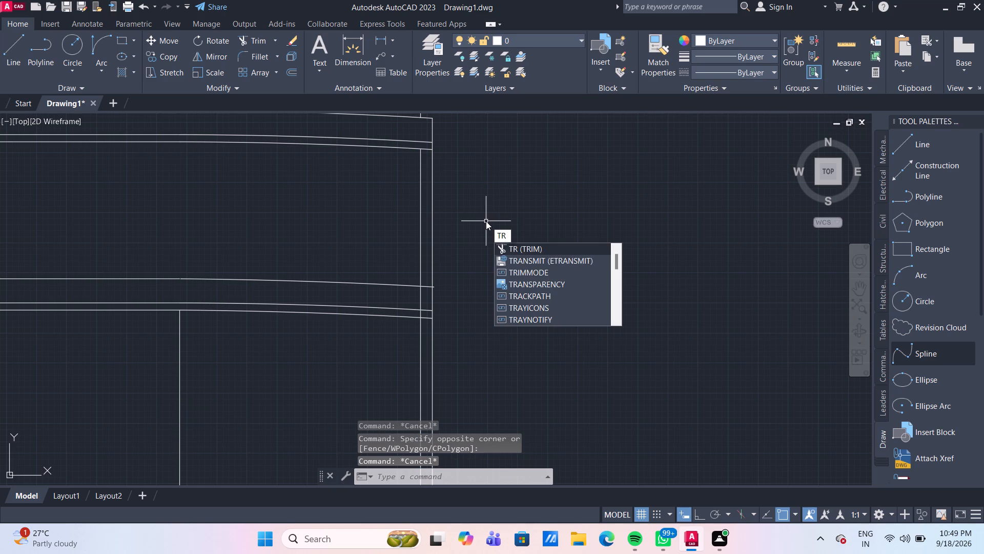
key("Return")
left_click(431, 232)
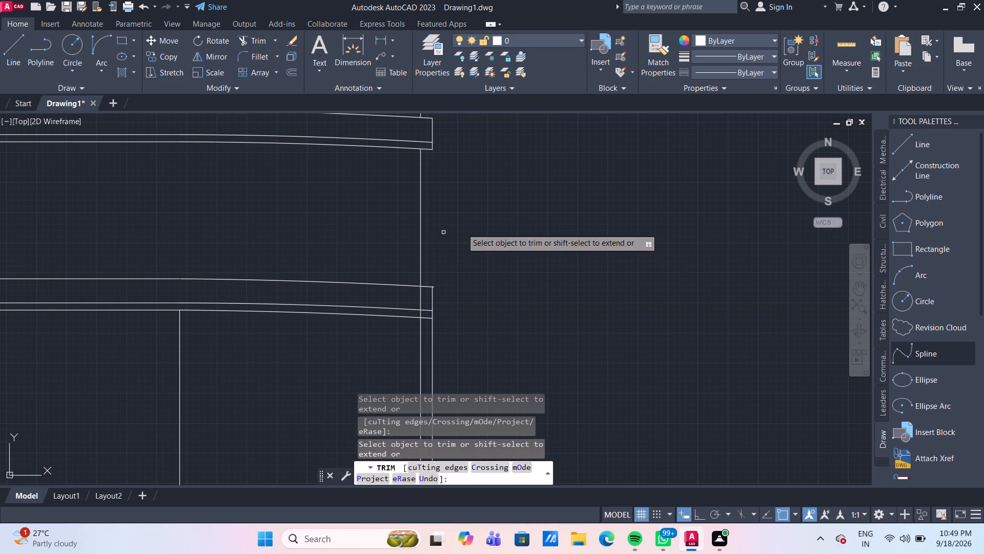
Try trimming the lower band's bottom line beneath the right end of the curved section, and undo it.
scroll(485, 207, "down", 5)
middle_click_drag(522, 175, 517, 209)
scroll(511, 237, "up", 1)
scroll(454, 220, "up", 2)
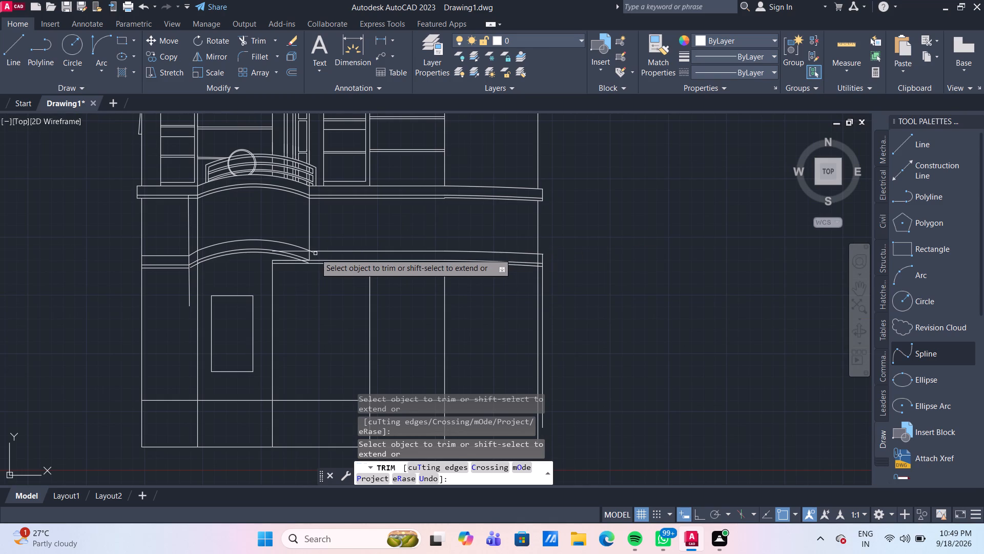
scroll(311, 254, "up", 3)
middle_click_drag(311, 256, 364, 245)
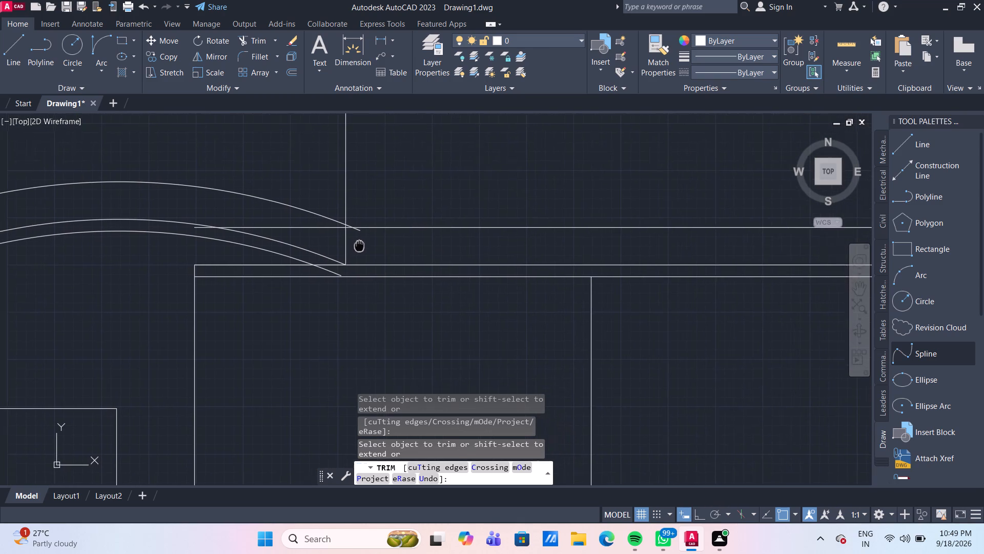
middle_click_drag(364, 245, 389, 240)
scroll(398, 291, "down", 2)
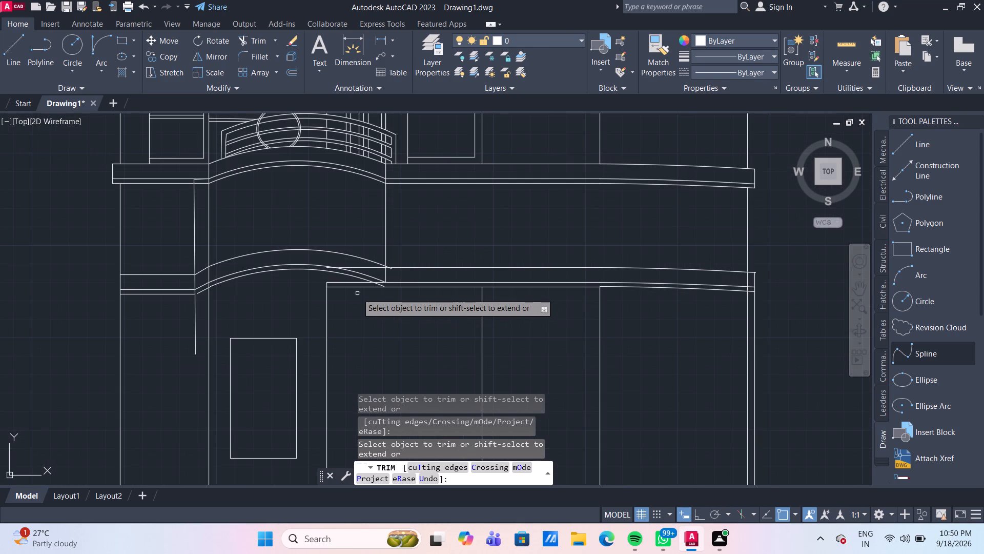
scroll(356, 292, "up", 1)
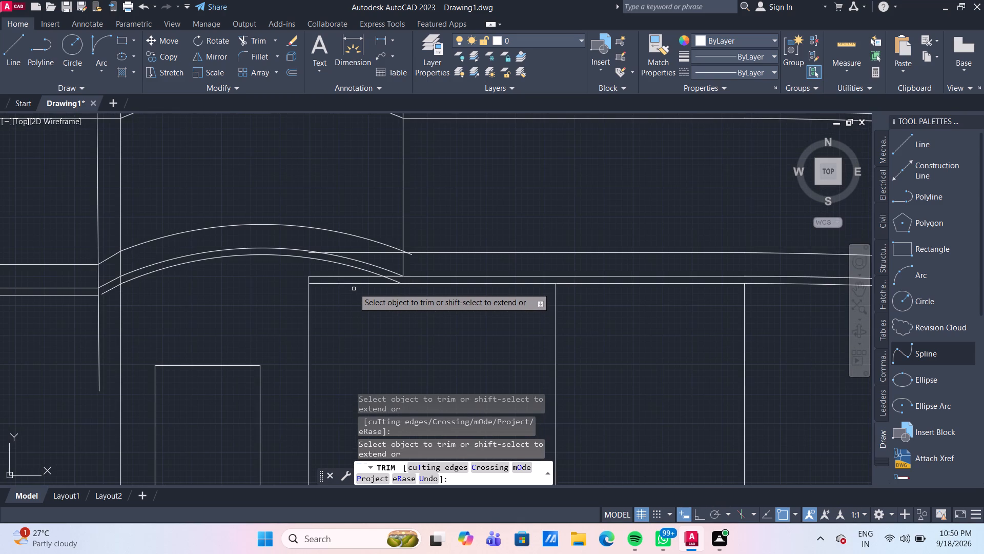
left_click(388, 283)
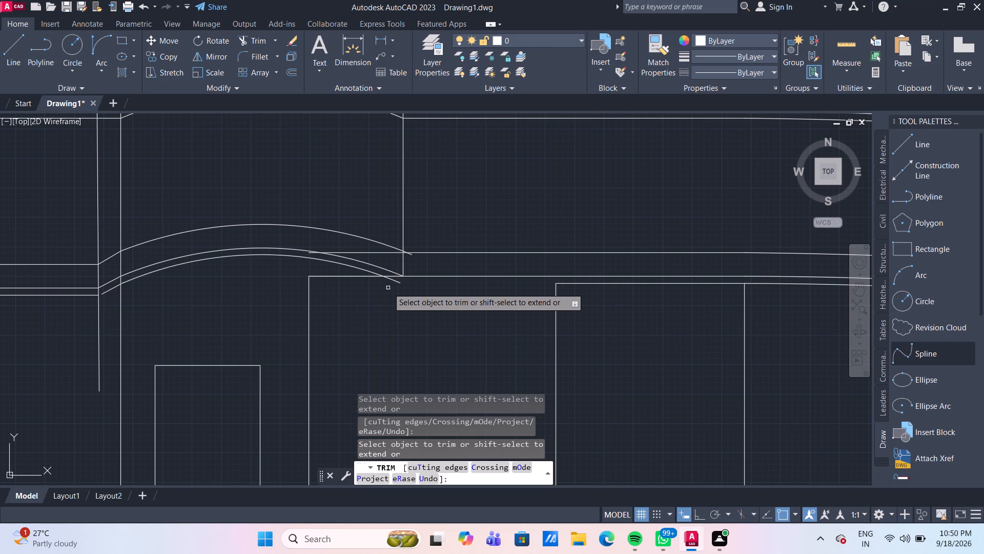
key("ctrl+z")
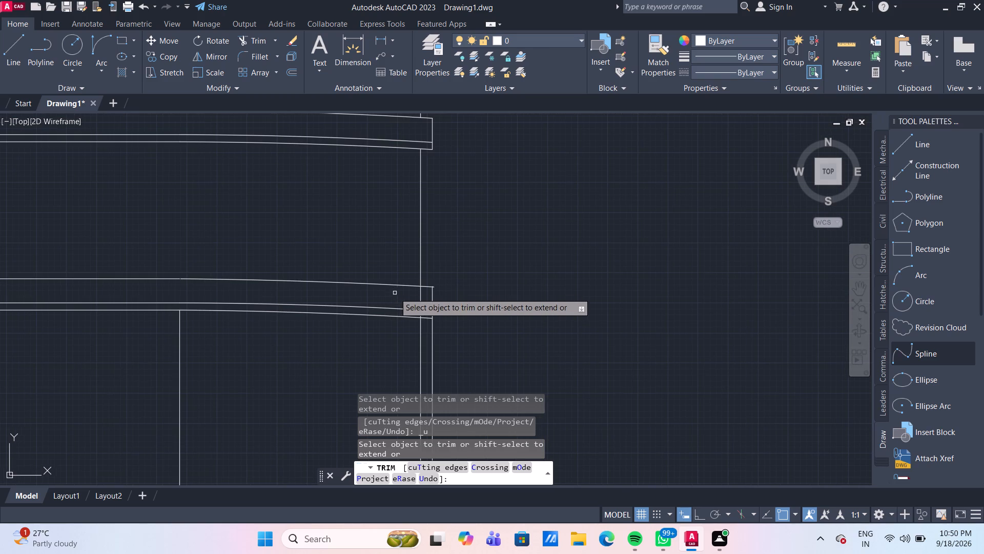
At the curved section's right end, trim the lower band's top line between the arc and vertical line, and the vertical line below it.
scroll(416, 301, "down", 2)
scroll(374, 333, "down", 2)
middle_click_drag(373, 333, 384, 264)
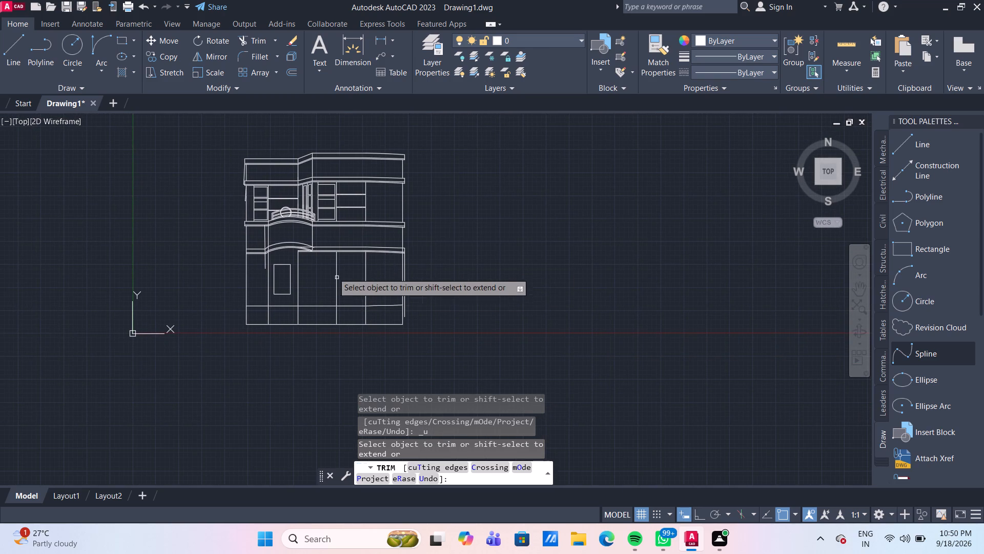
scroll(322, 260, "up", 2)
scroll(297, 223, "up", 4)
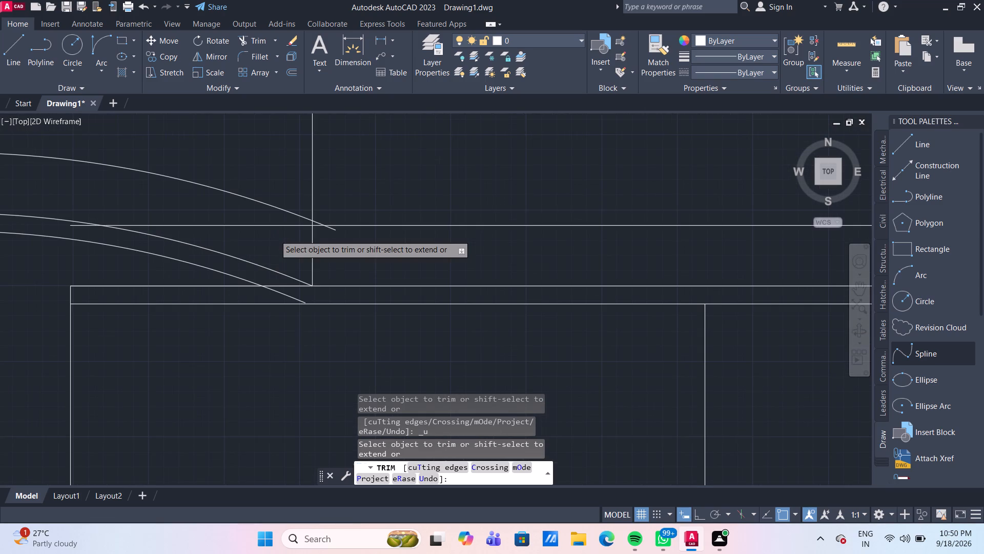
middle_click_drag(275, 235, 296, 240)
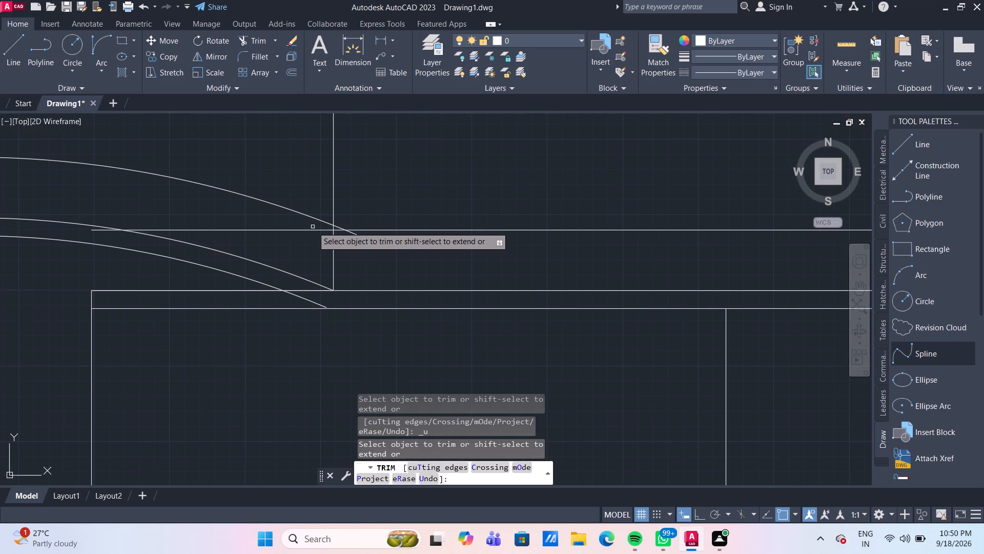
left_click(313, 231)
left_click(333, 231)
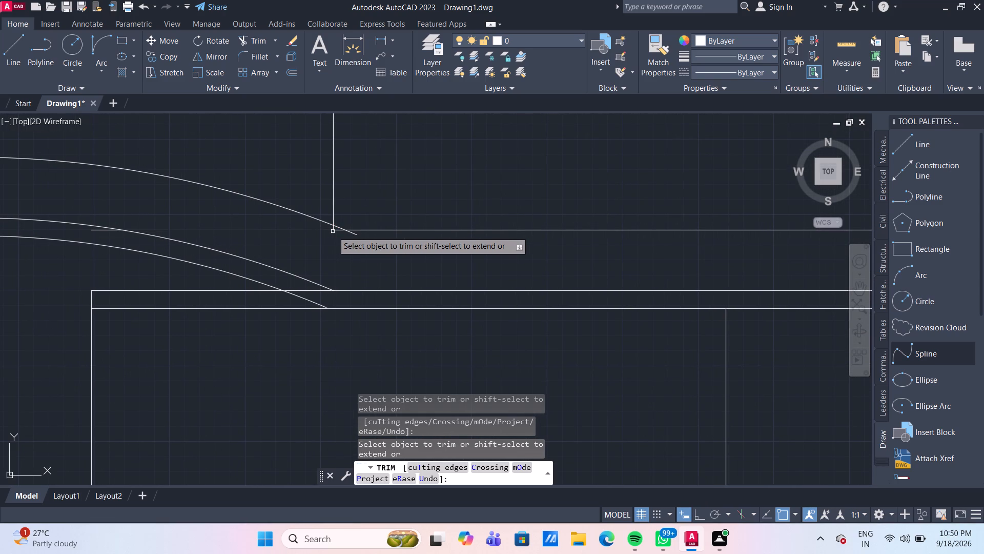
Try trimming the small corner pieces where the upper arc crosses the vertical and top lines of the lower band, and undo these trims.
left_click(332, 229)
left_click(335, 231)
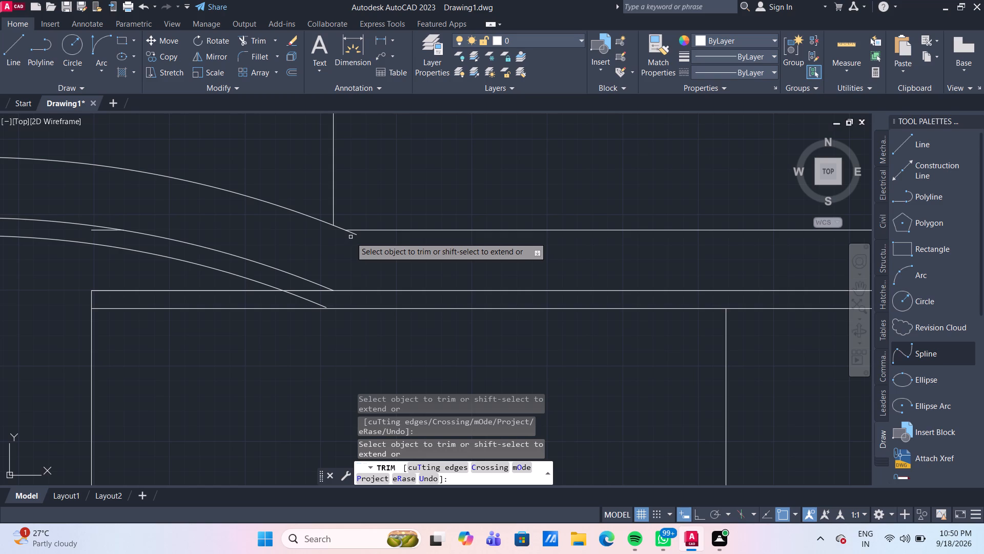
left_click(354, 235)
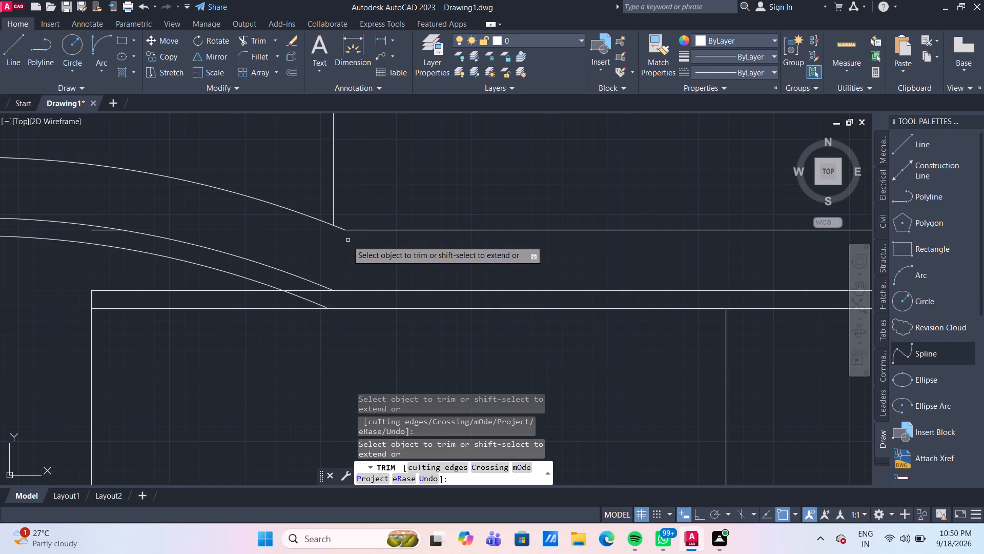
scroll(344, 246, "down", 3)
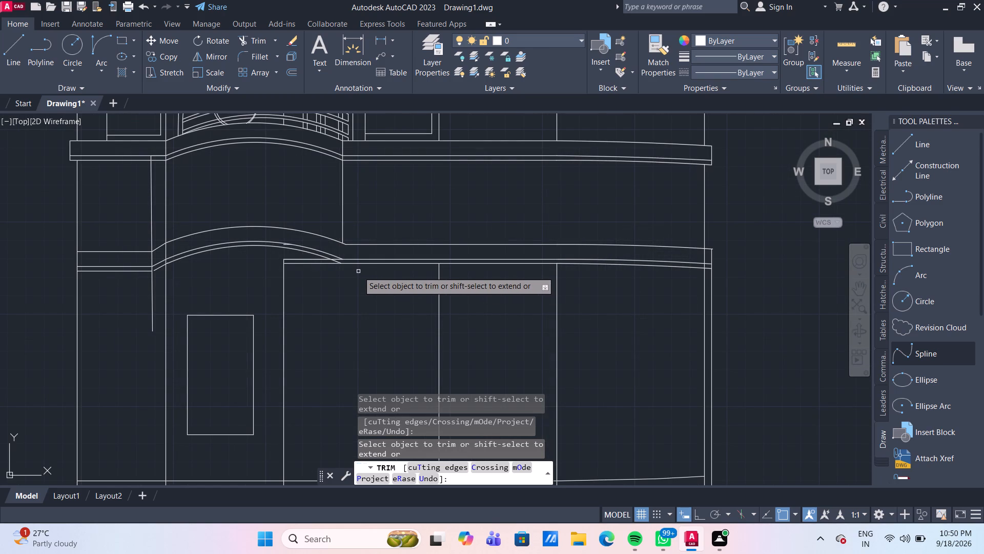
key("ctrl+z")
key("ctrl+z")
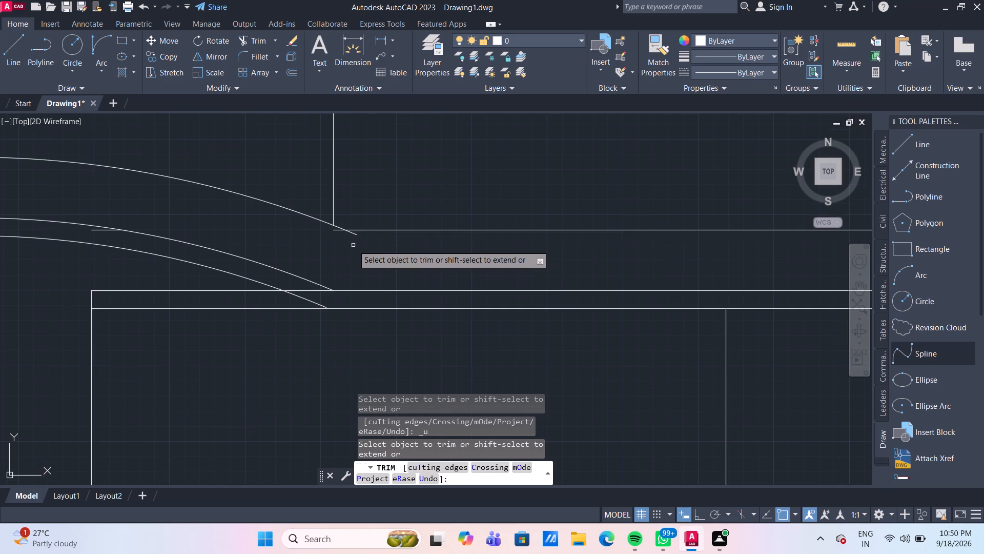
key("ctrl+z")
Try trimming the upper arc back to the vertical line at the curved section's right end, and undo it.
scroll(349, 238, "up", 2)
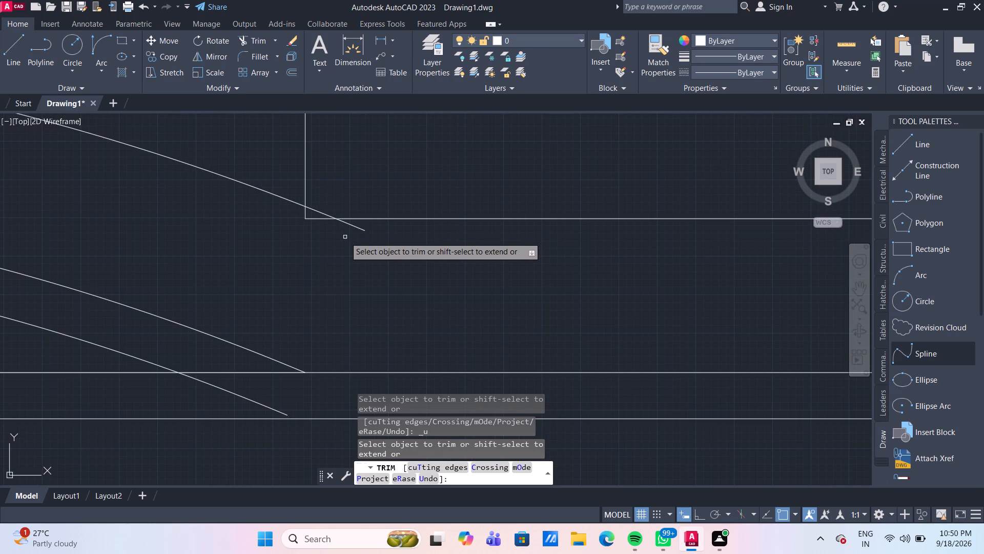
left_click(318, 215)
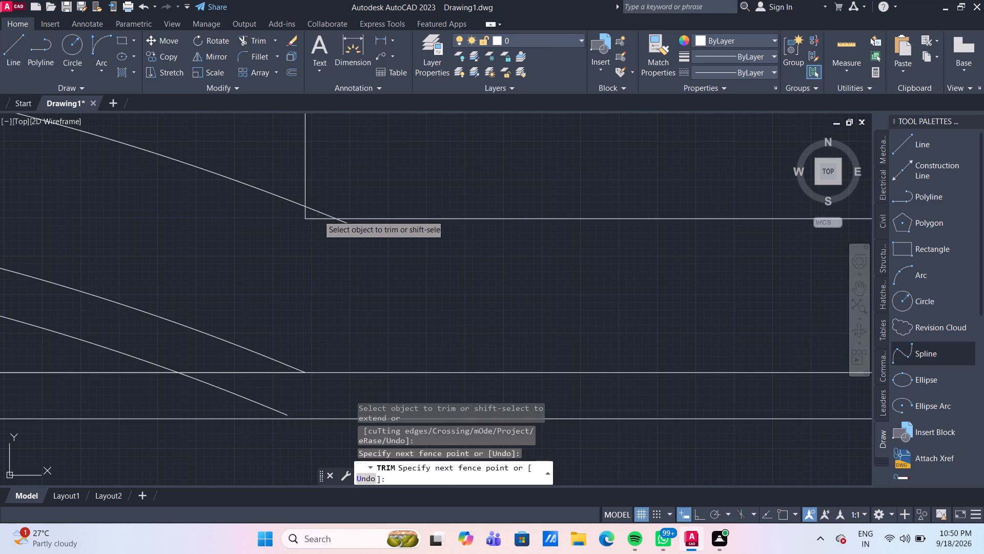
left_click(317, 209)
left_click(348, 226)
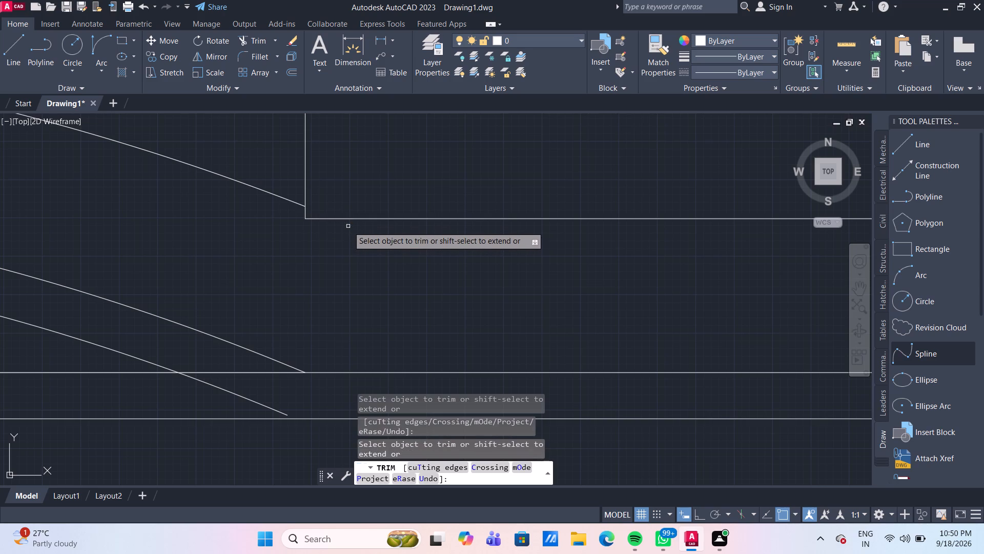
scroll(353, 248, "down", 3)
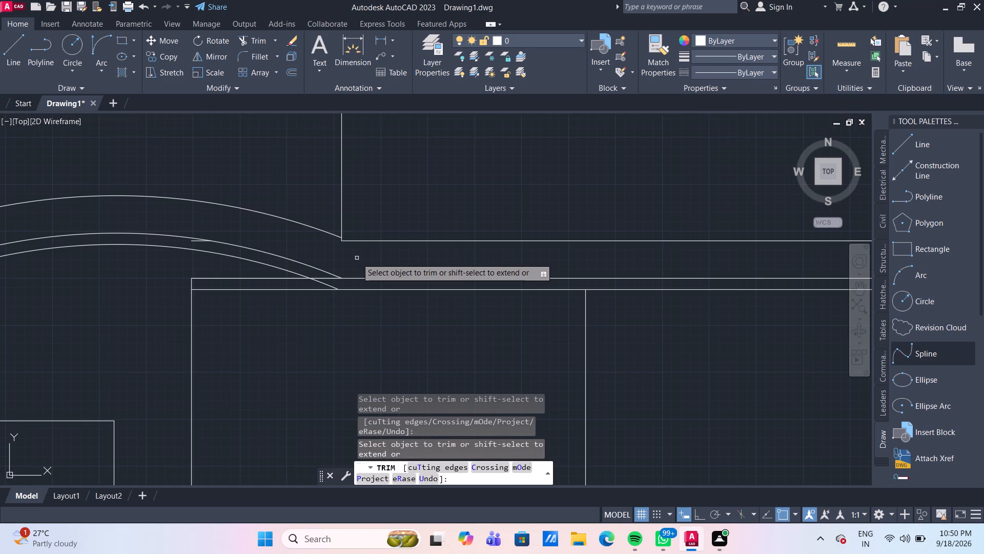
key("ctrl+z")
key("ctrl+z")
Trim the top-line stub, the vertical stub and the arc overshoot so the upper arc meets the lower band's top line.
scroll(344, 240, "up", 3)
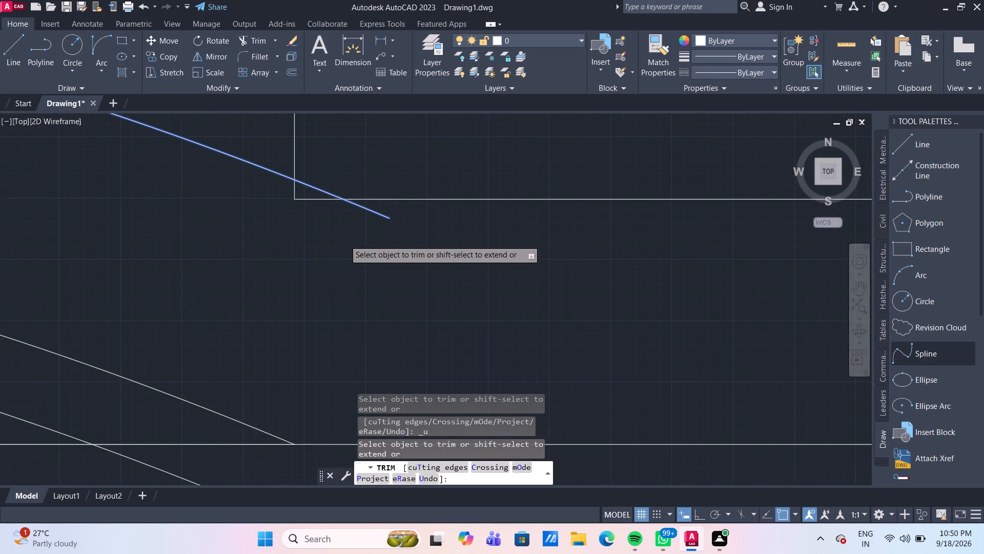
left_click(302, 200)
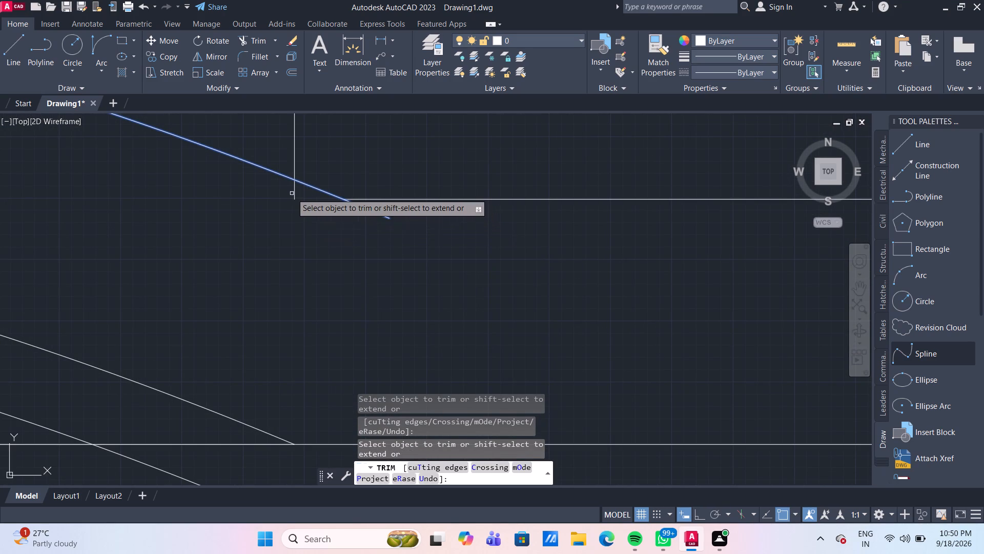
left_click(295, 194)
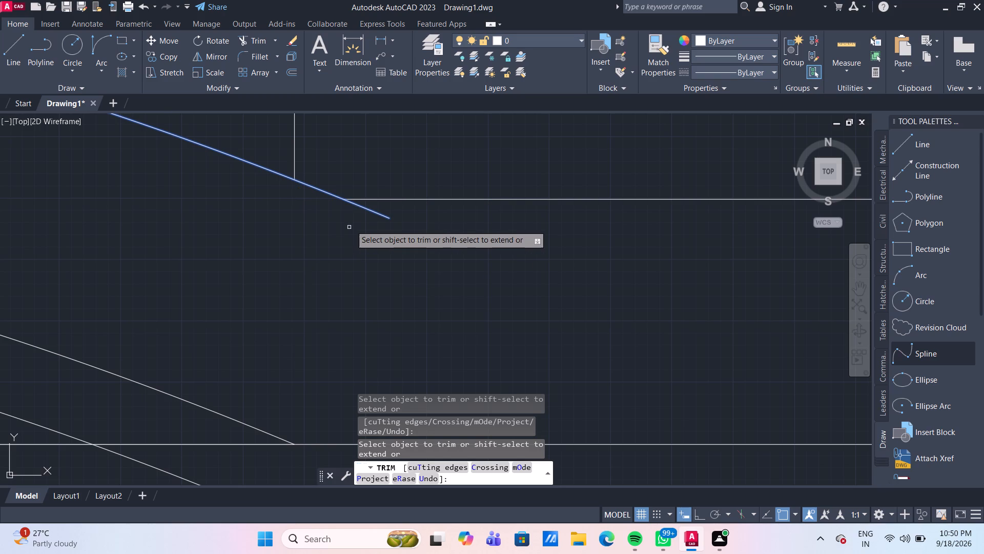
left_click(367, 209)
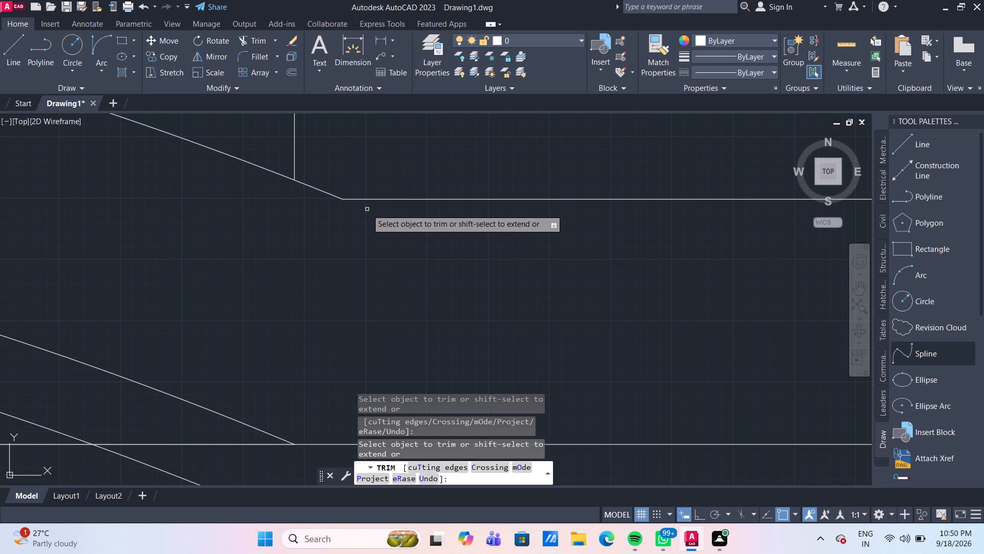
Trim away the lower band's middle horizontal line where it runs beneath the curved section, left of the middle arc's right end.
scroll(363, 227, "down", 5)
scroll(353, 274, "up", 3)
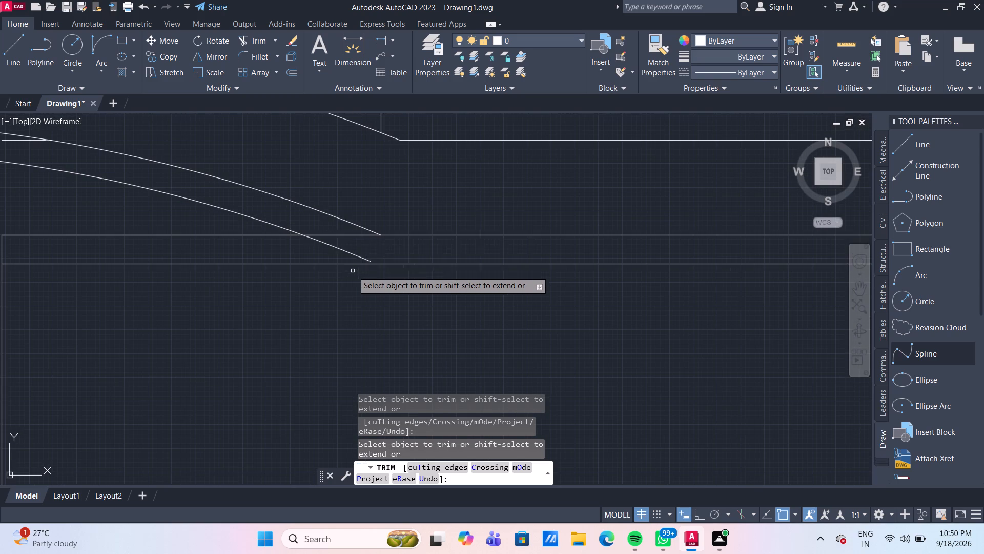
left_click(348, 236)
left_click(348, 234)
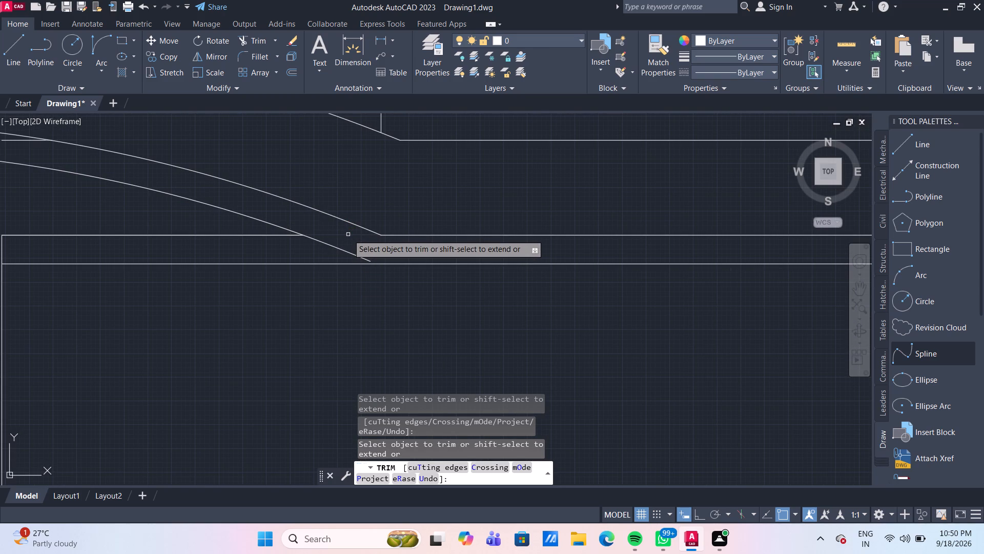
scroll(348, 234, "down", 3)
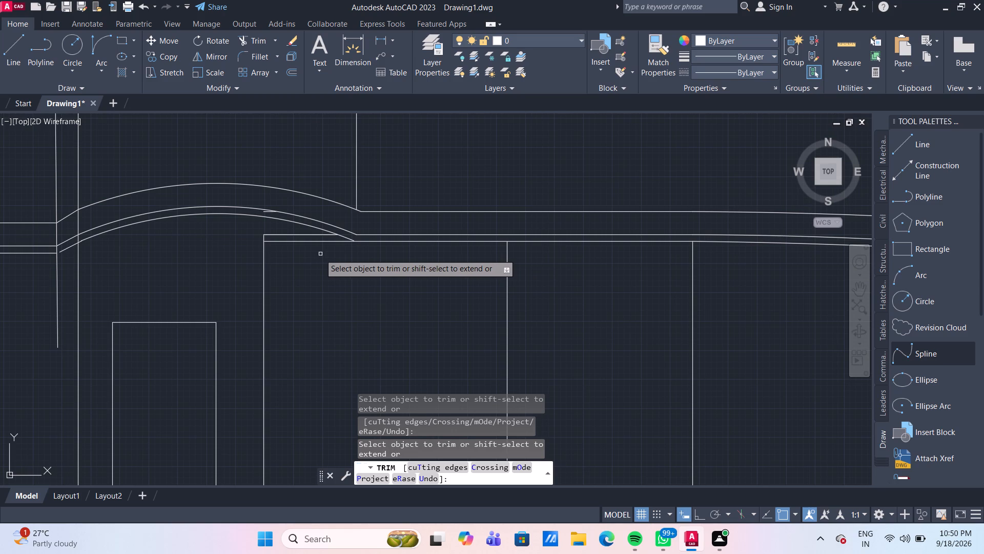
scroll(313, 247, "up", 1)
middle_click_drag(320, 254, 330, 272)
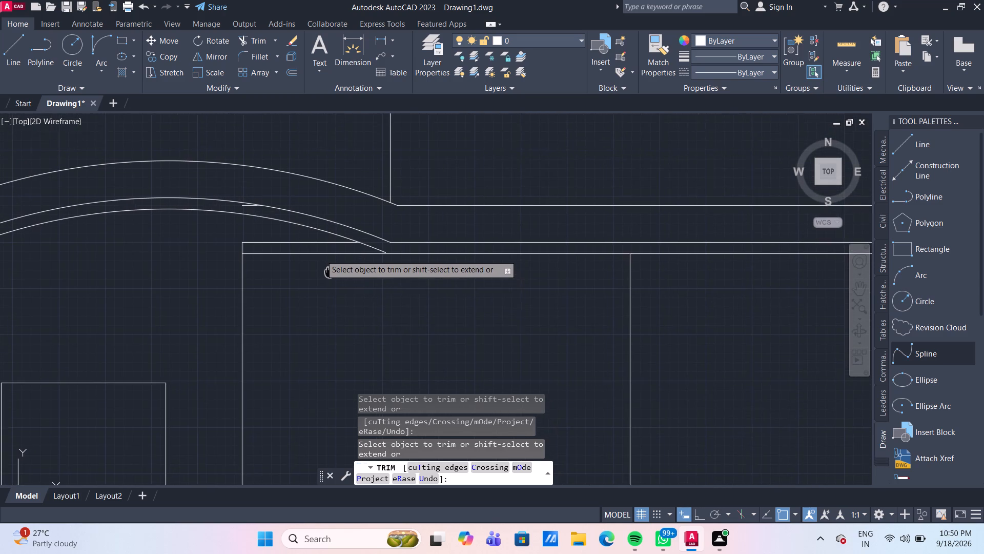
middle_click_drag(330, 272, 332, 284)
scroll(319, 260, "up", 2)
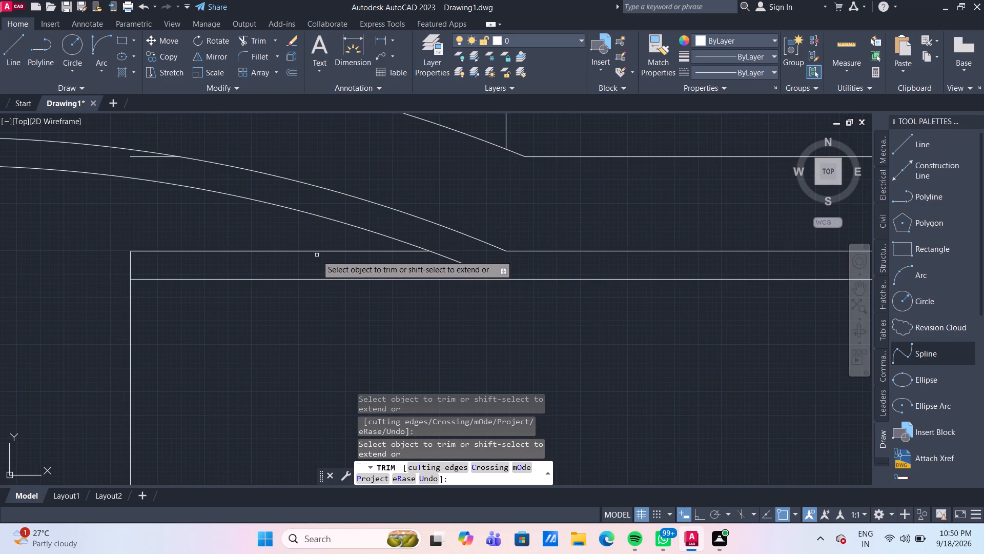
left_click_drag(311, 251, 305, 251)
left_click(275, 250)
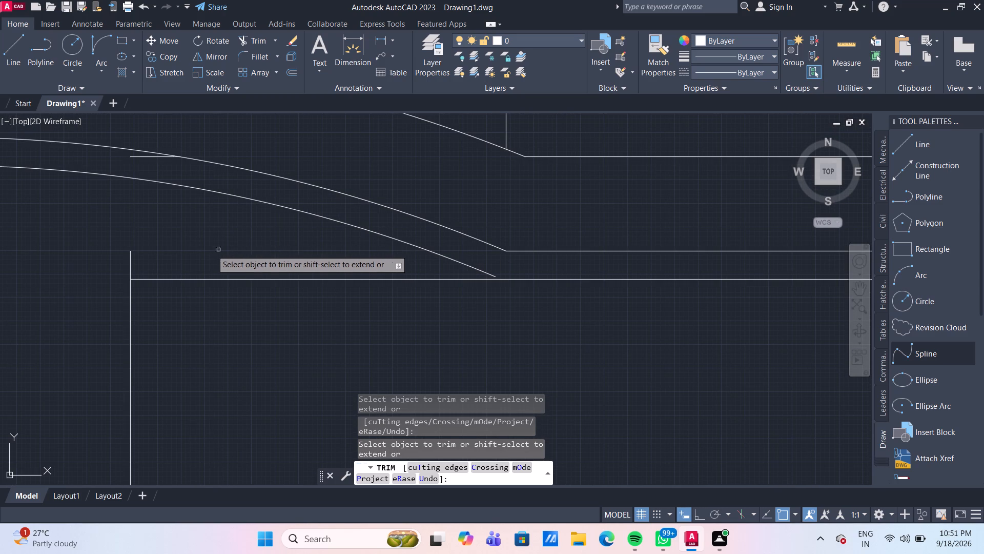
Trim the leftover vertical stub above the lower band's bottom line and the leftover top-line stub at the arcs, and end trimming.
left_click(130, 259)
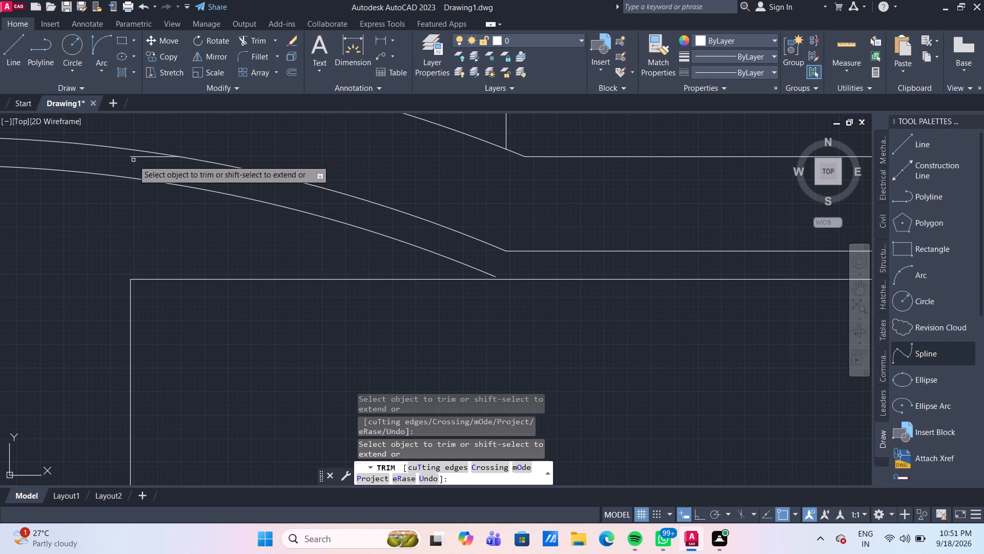
left_click(136, 156)
scroll(189, 202, "down", 3)
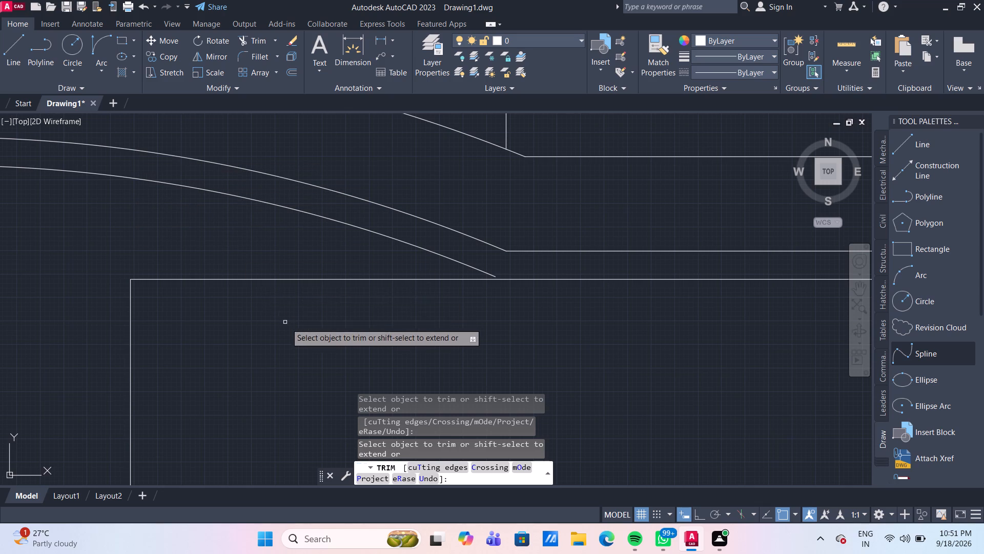
scroll(286, 324, "down", 4)
middle_click_drag(375, 347, 375, 294)
scroll(371, 324, "down", 1)
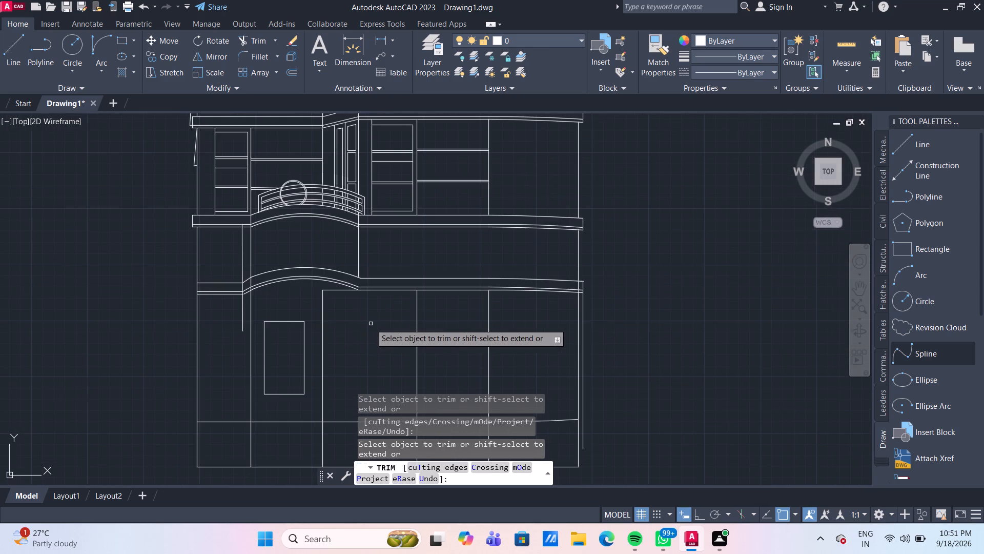
middle_click_drag(362, 324, 358, 280)
scroll(349, 266, "up", 2)
middle_click(349, 266)
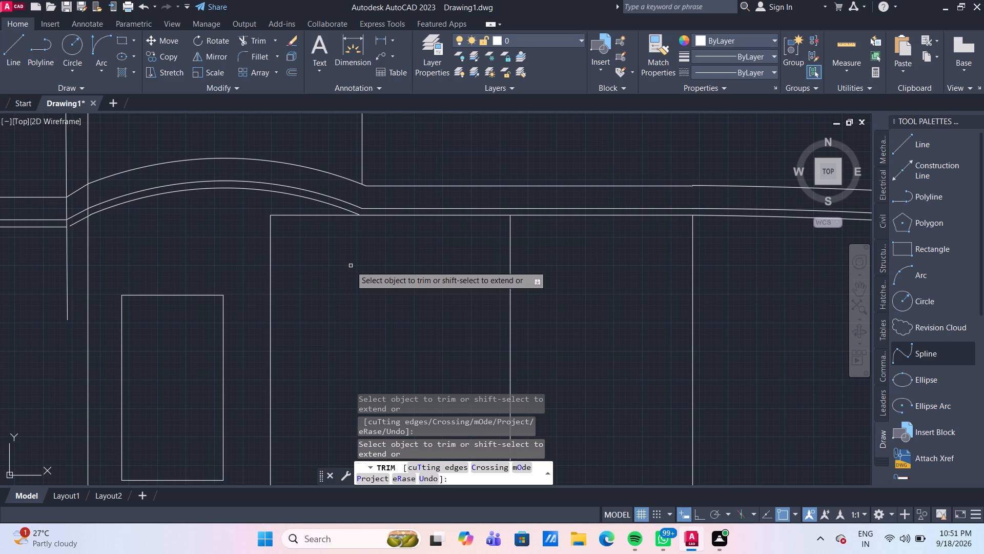
key("Escape")
Extend the curved section's lower arc to the band's bottom line and the lower sloped line to the short vertical line at the left.
type("ex")
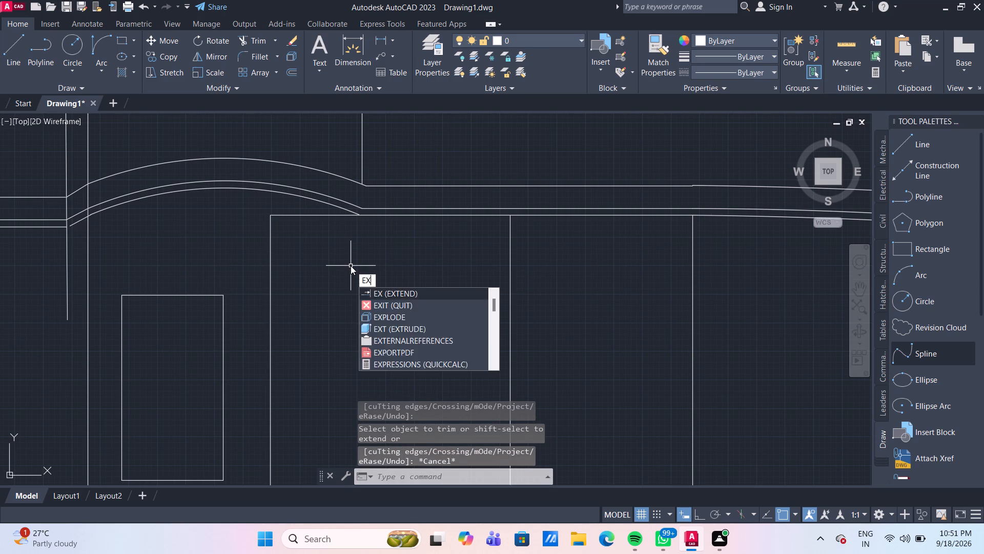
key("Return")
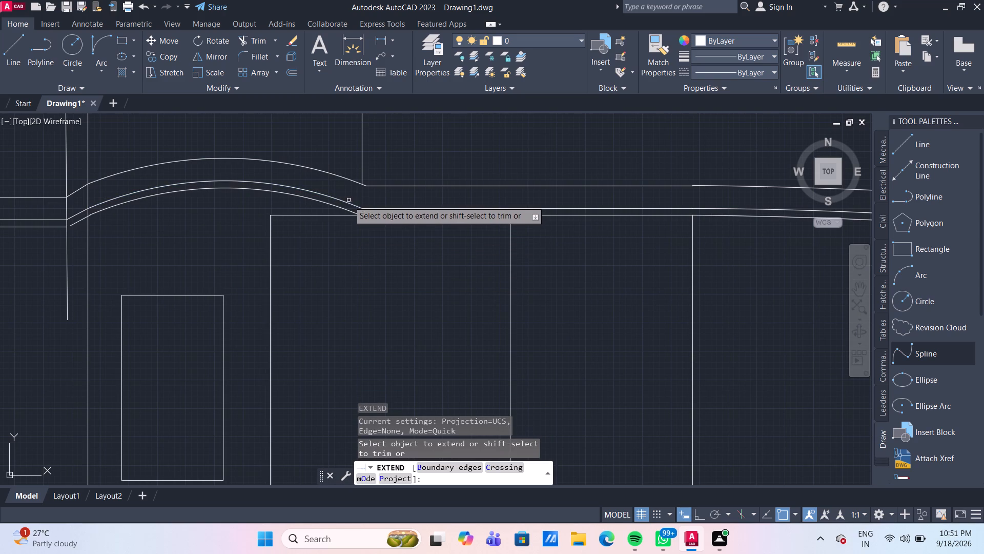
left_click(345, 208)
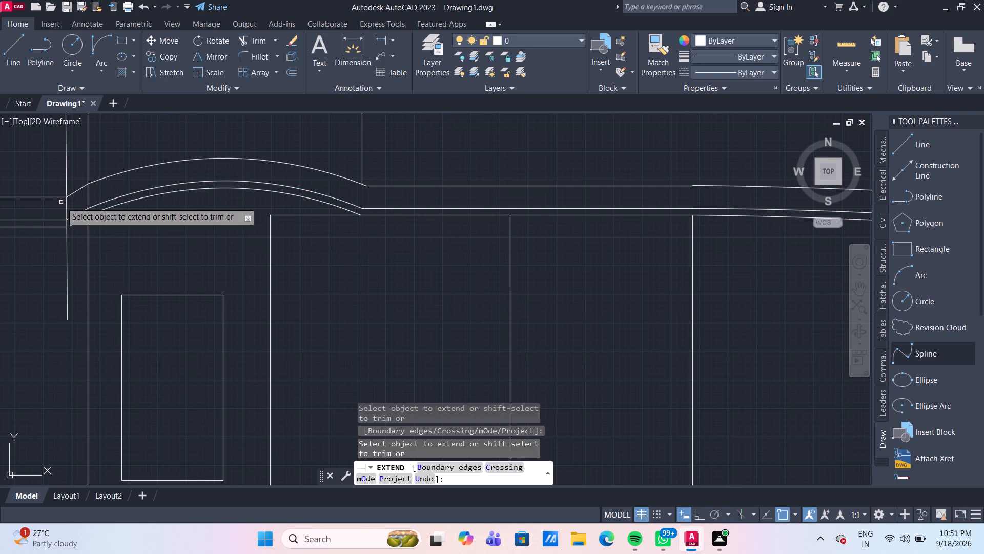
left_click(76, 223)
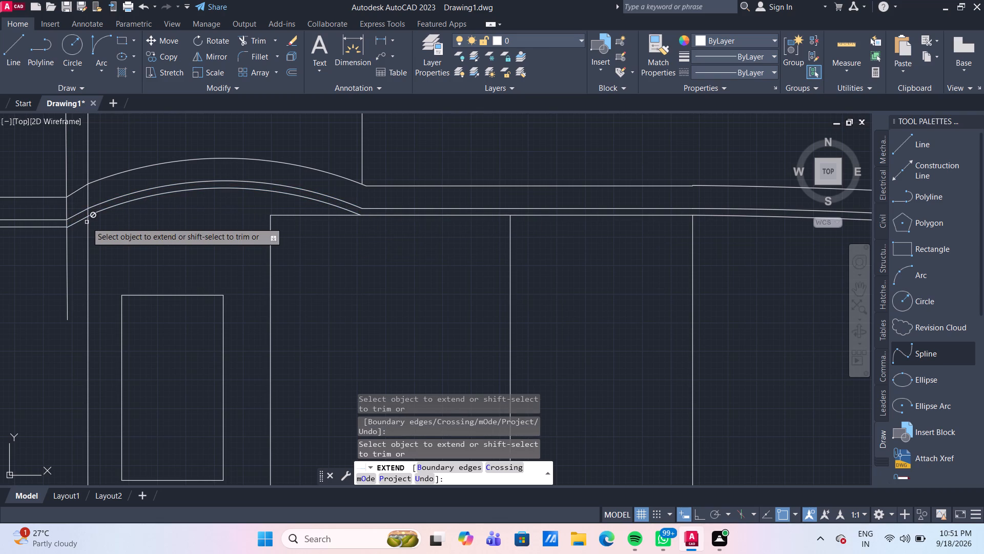
Trim the overshooting ends of the lower sloped line and the lower arc where they cross at the curved section's left end.
scroll(102, 228, "up", 5)
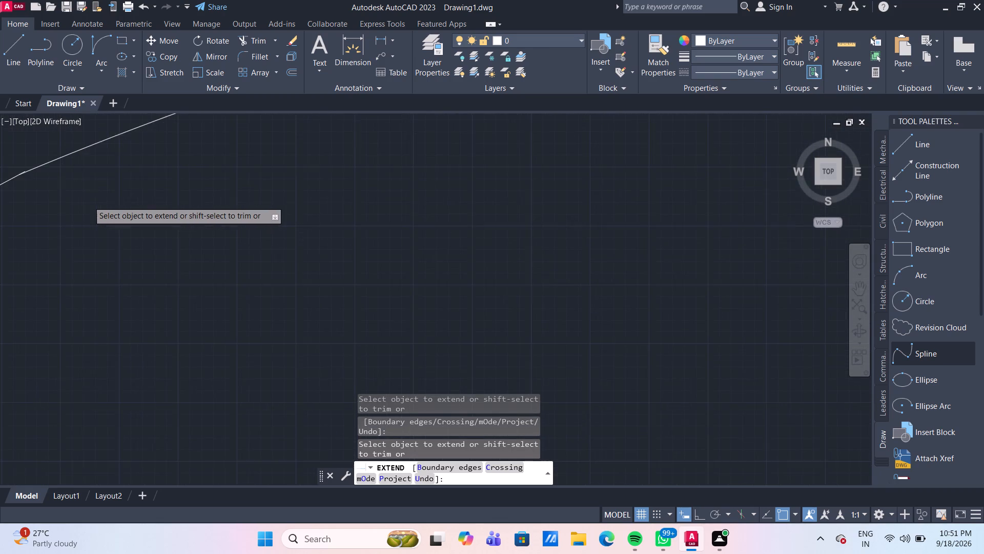
middle_click_drag(88, 201, 188, 263)
scroll(130, 247, "up", 3)
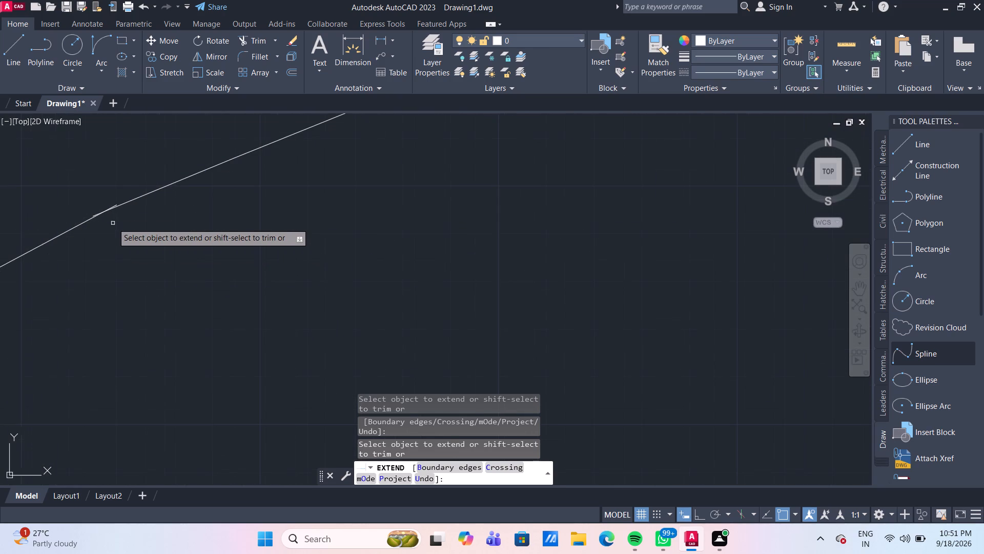
scroll(113, 223, "up", 3)
middle_click_drag(110, 217, 181, 292)
scroll(174, 283, "up", 1)
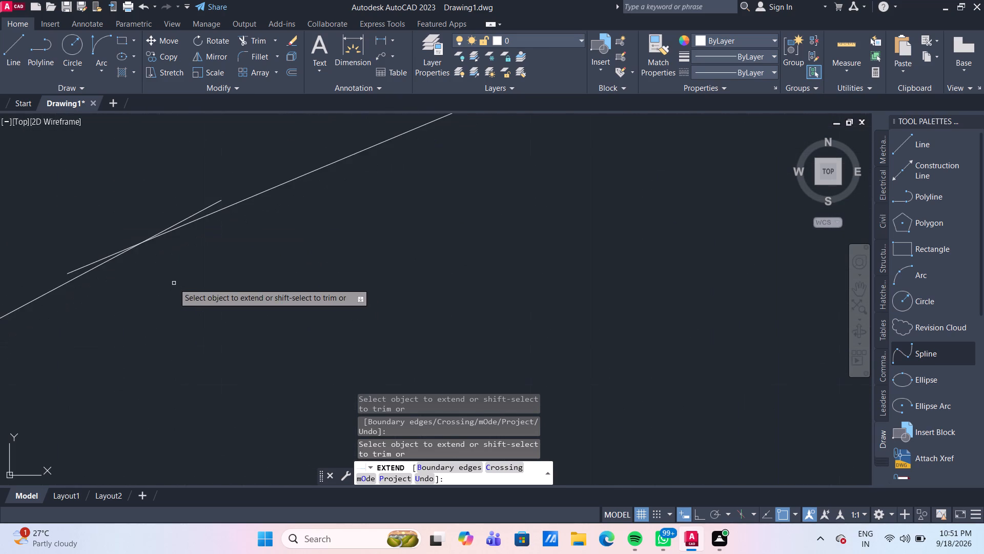
middle_click_drag(174, 283, 252, 326)
scroll(174, 283, "up", 1)
key("Escape")
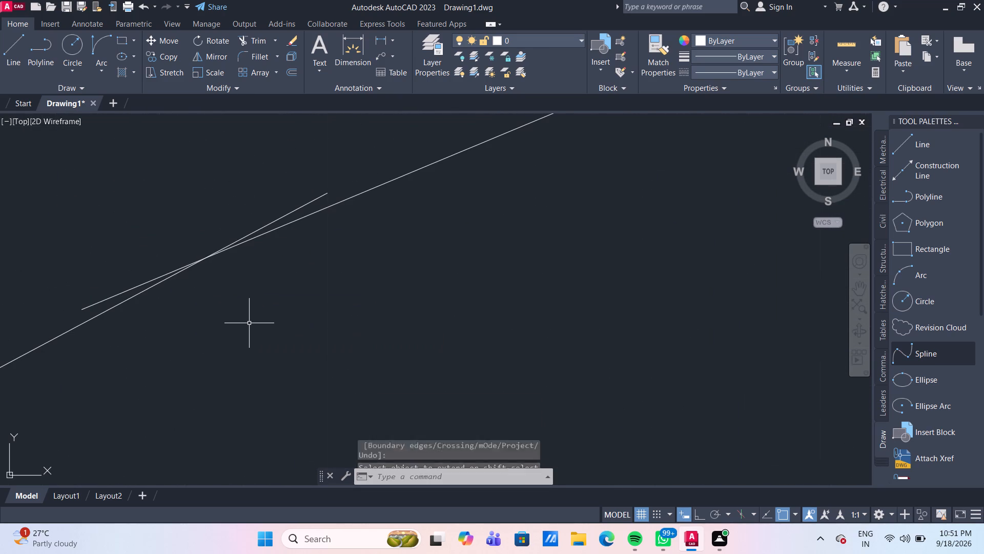
type("tr")
key("Return")
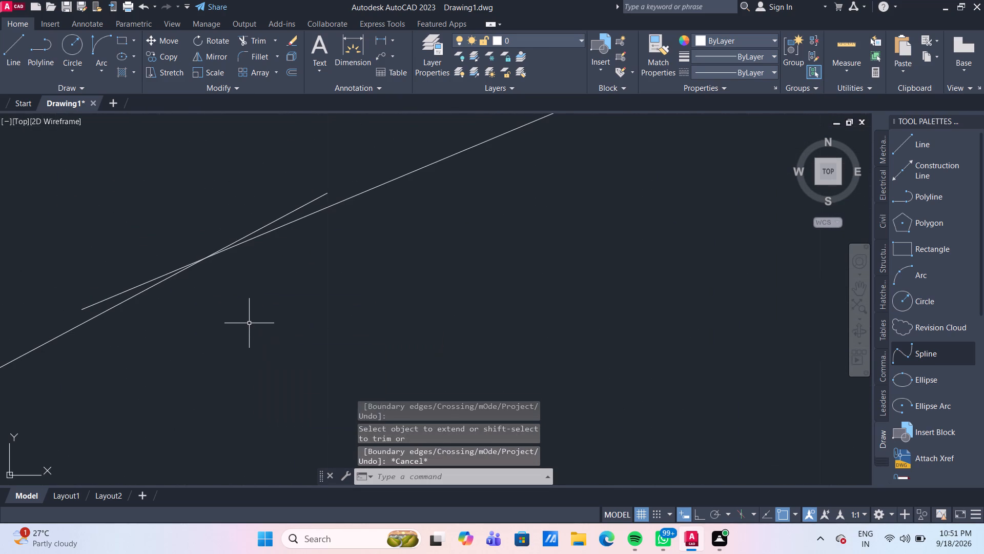
left_click(295, 209)
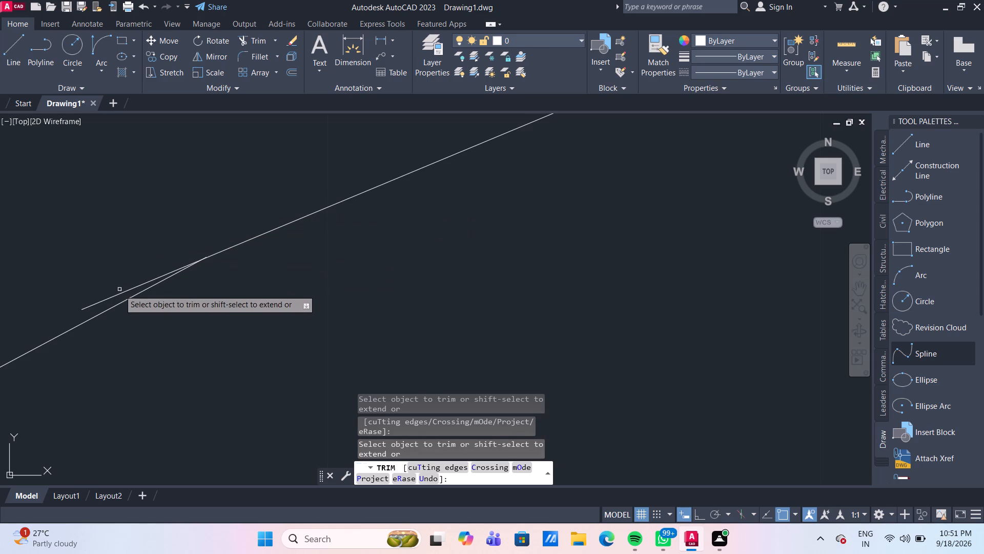
left_click(124, 292)
Extend the bottom line of the lower band's straight left part to the short vertical line, and end extending.
scroll(167, 263, "down", 3)
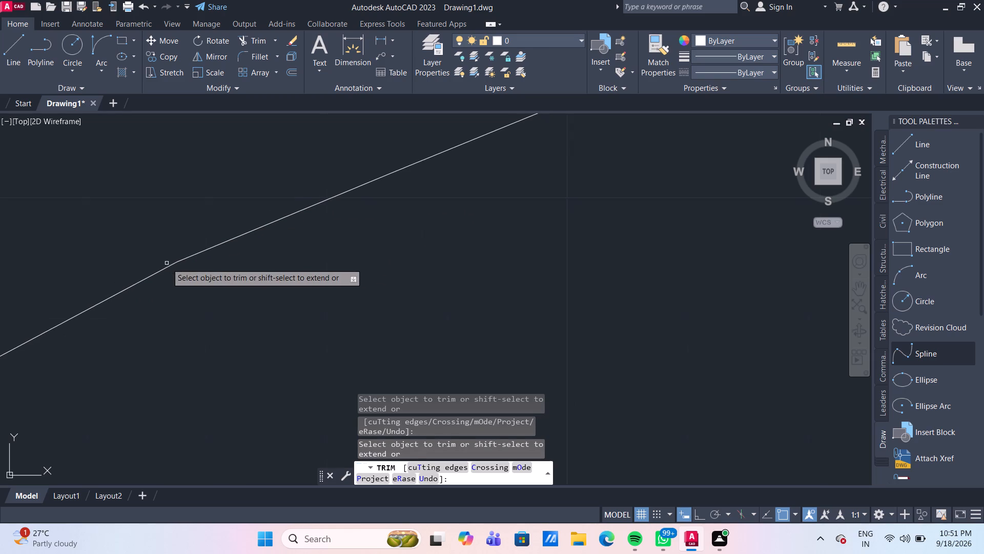
scroll(167, 263, "down", 1)
scroll(272, 316, "down", 8)
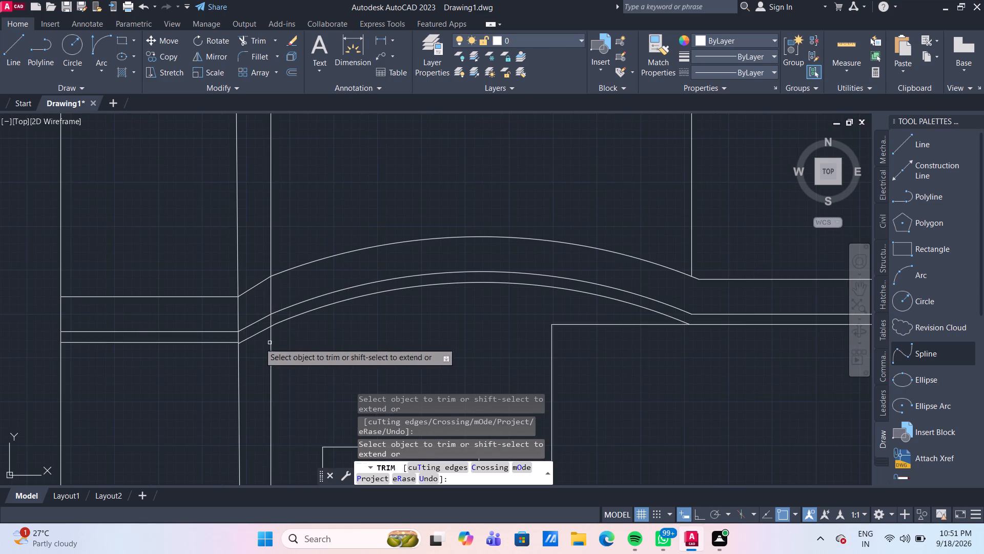
scroll(233, 343, "up", 5)
middle_click_drag(261, 357, 263, 344)
scroll(263, 344, "up", 1)
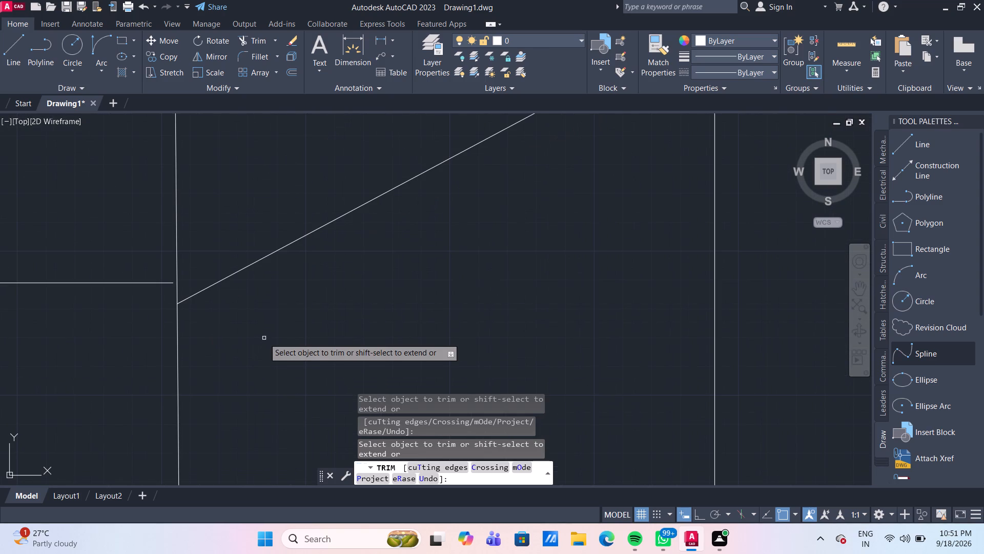
key("Escape")
type("ex")
key("Return")
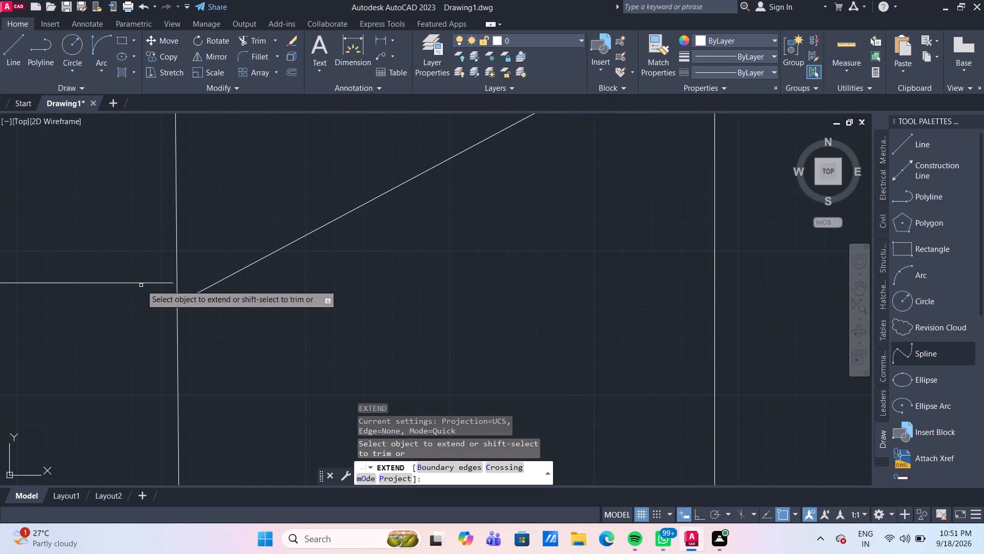
left_click(140, 283)
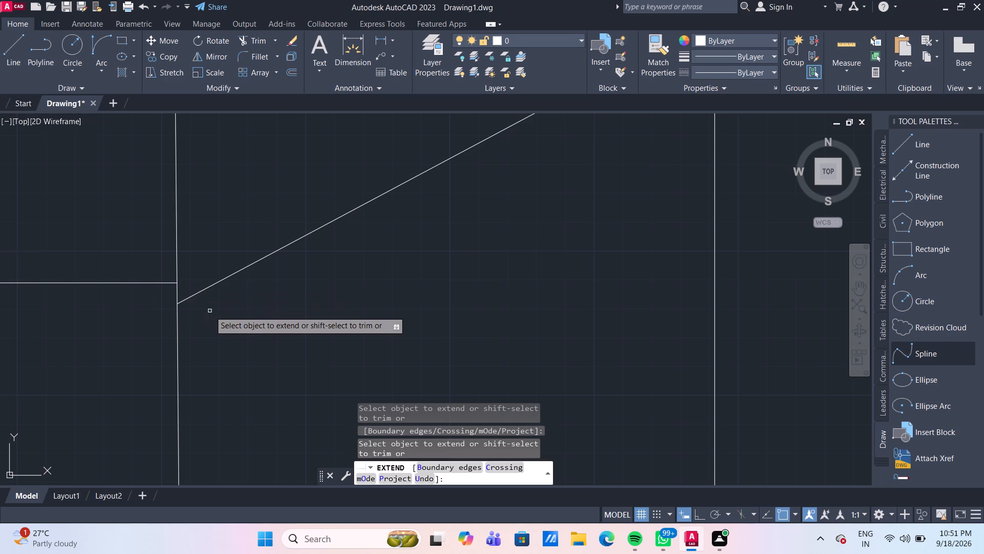
key("Escape")
Stretch the lower sloped line's left endpoint up to the end of the band's bottom line at the short vertical line.
left_click(201, 294)
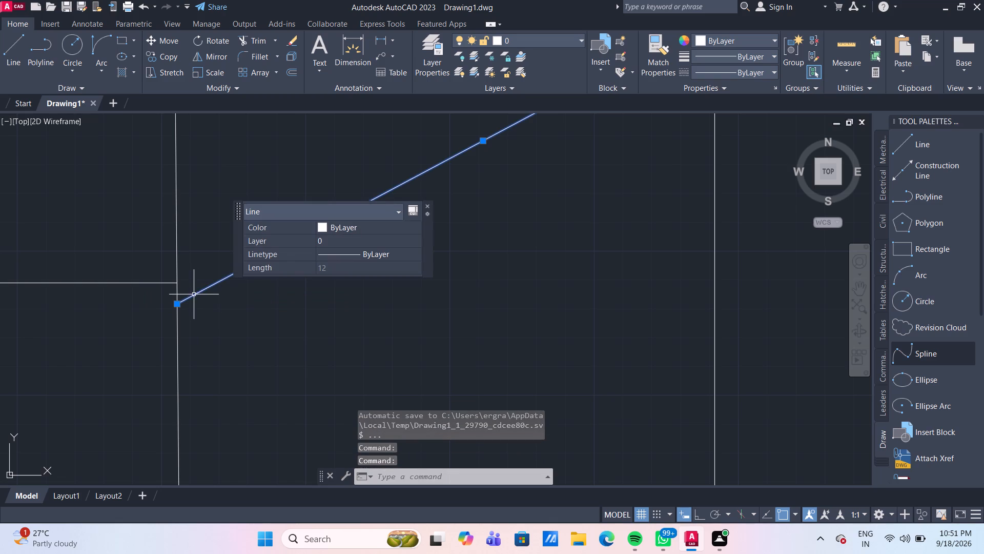
left_click(176, 307)
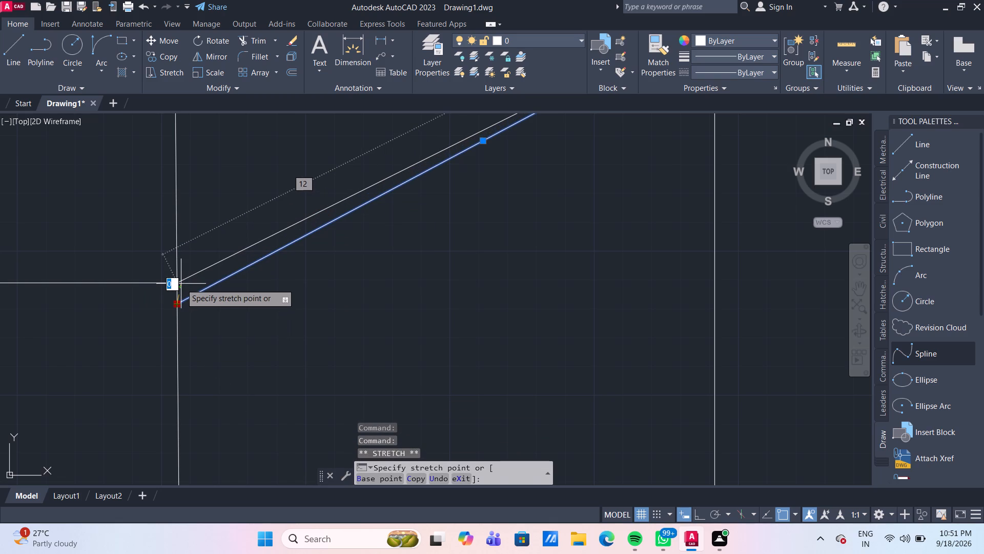
left_click(181, 284)
key("Escape")
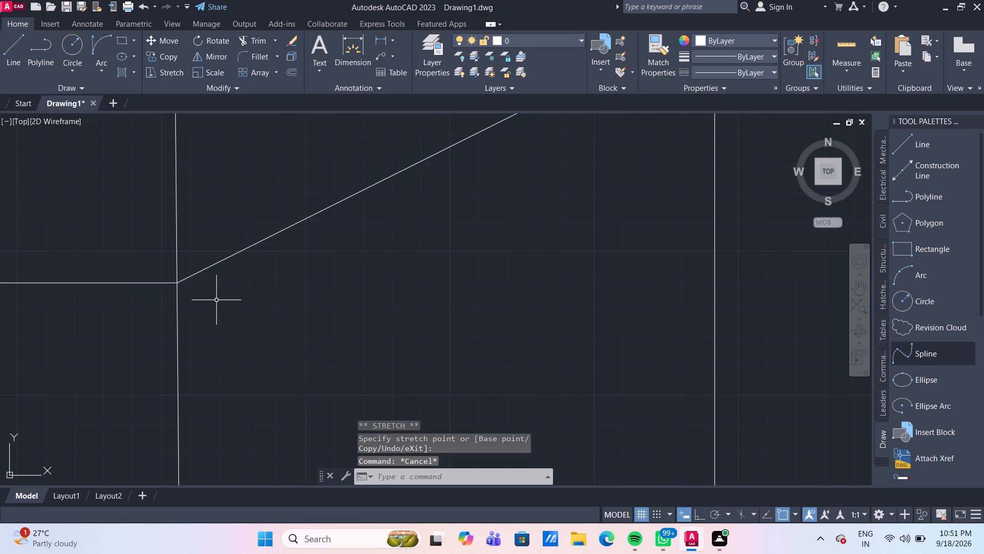
Delete the short, slightly slanted vertical line crossing the lower band just left of the curved section's full-height vertical line.
scroll(216, 300, "down", 7)
scroll(230, 306, "up", 3)
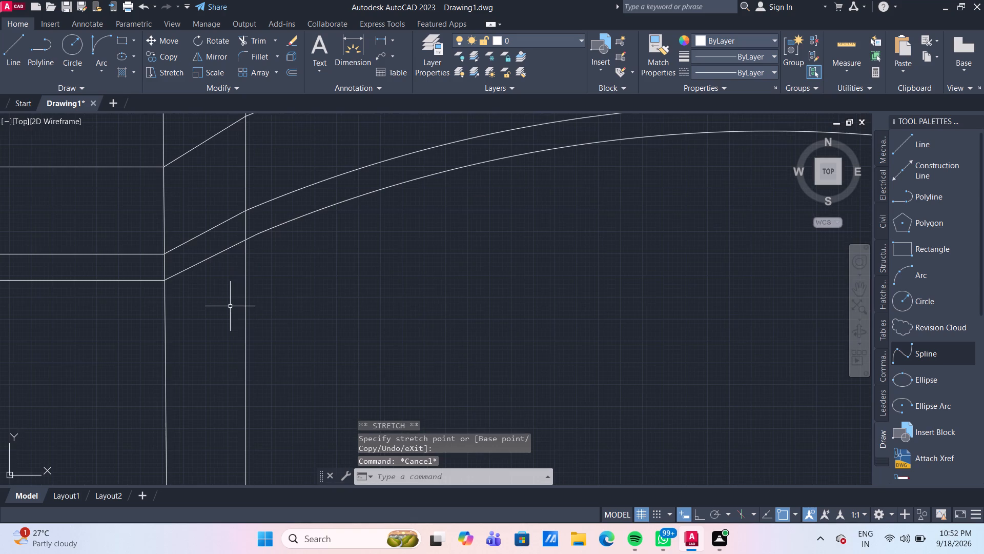
scroll(259, 292, "down", 4)
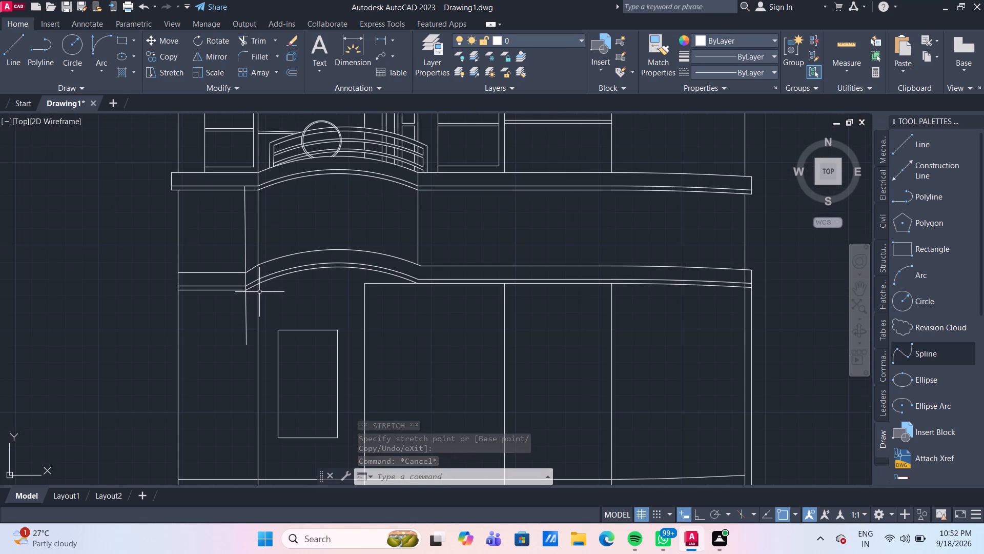
scroll(298, 306, "up", 1)
middle_click_drag(298, 306, 299, 305)
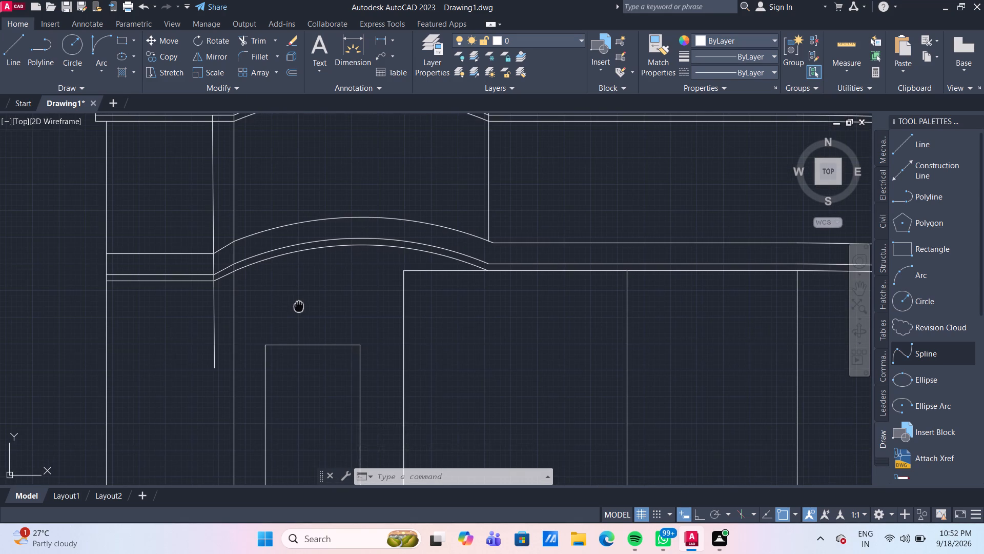
middle_click_drag(299, 305, 305, 315)
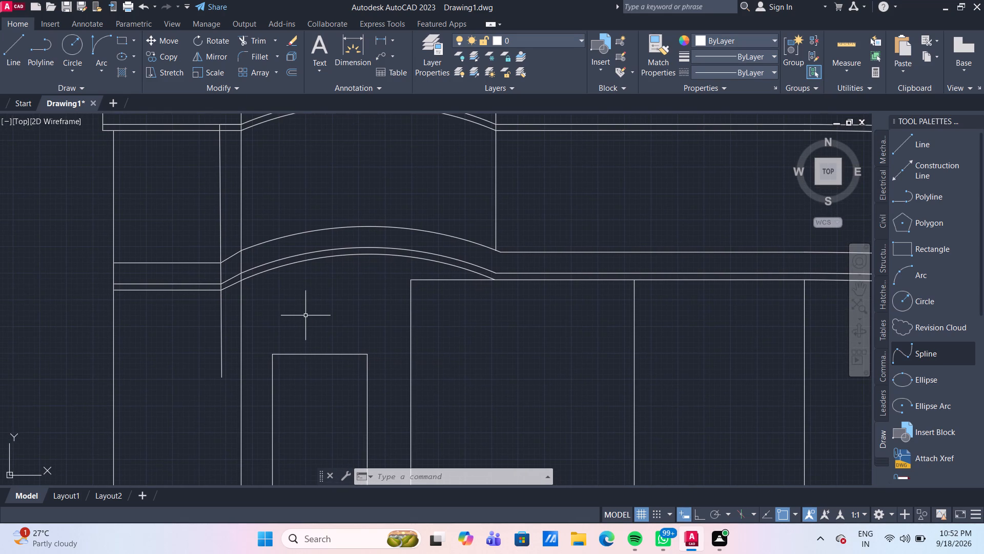
scroll(299, 302, "down", 2)
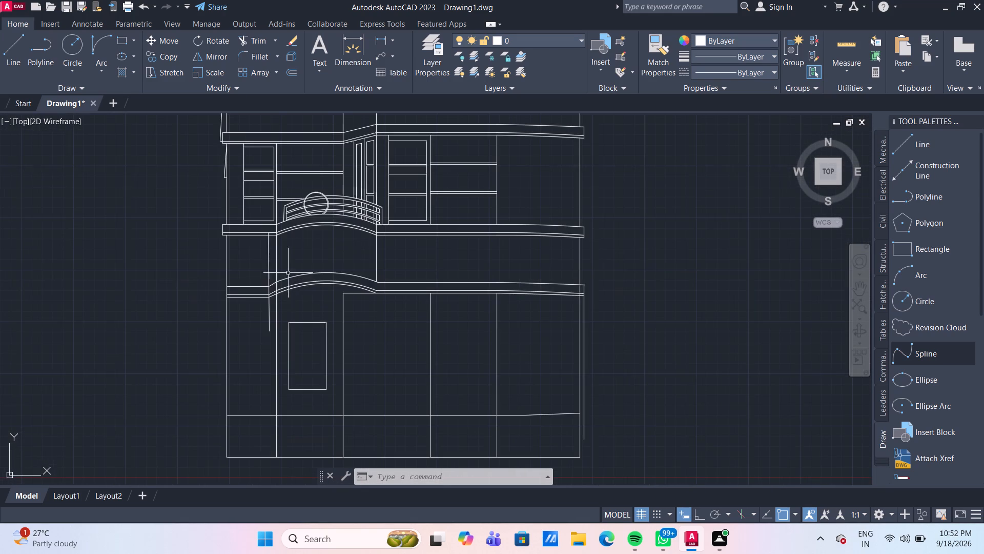
scroll(280, 253, "up", 2)
left_click(270, 252)
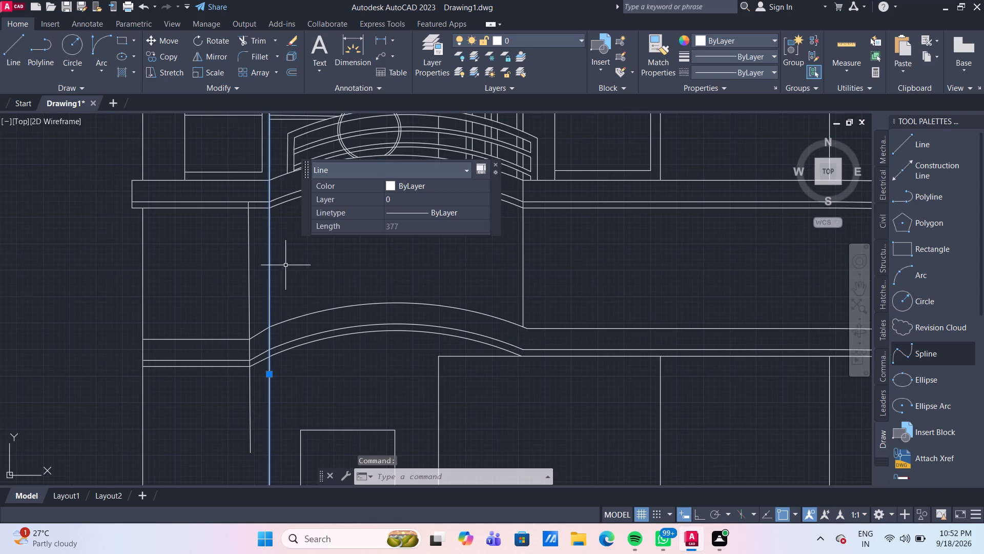
scroll(285, 265, "down", 2)
scroll(288, 270, "up", 2)
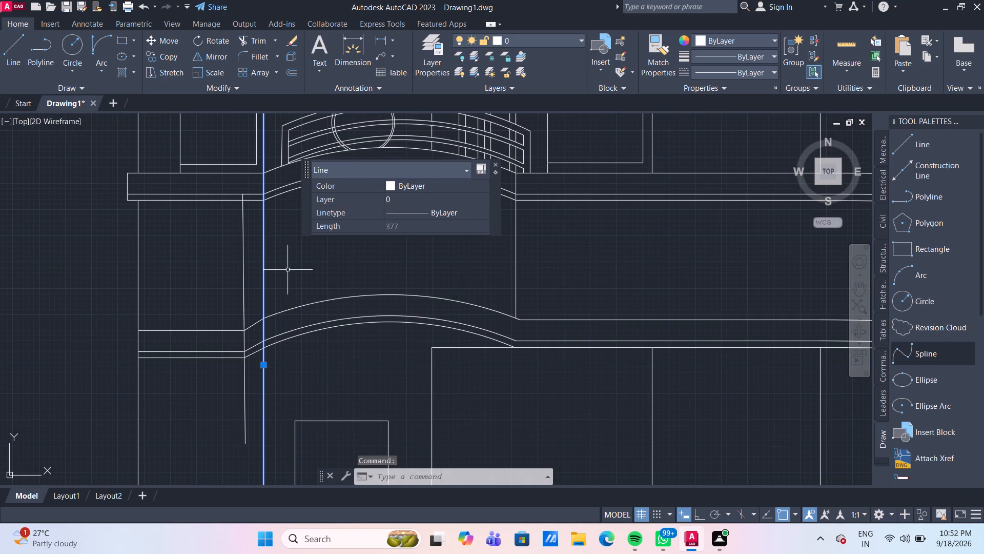
key("Escape")
left_click(242, 266)
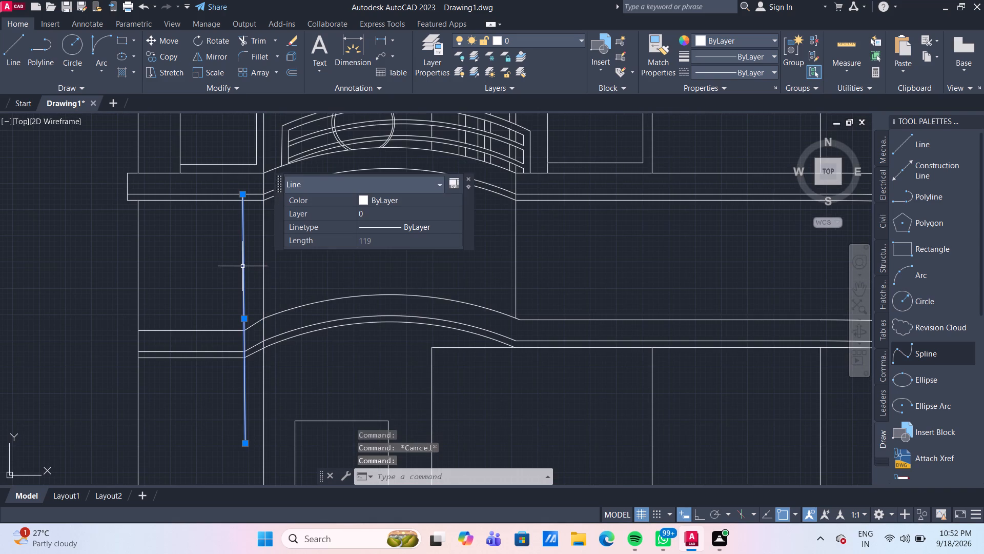
key("Delete")
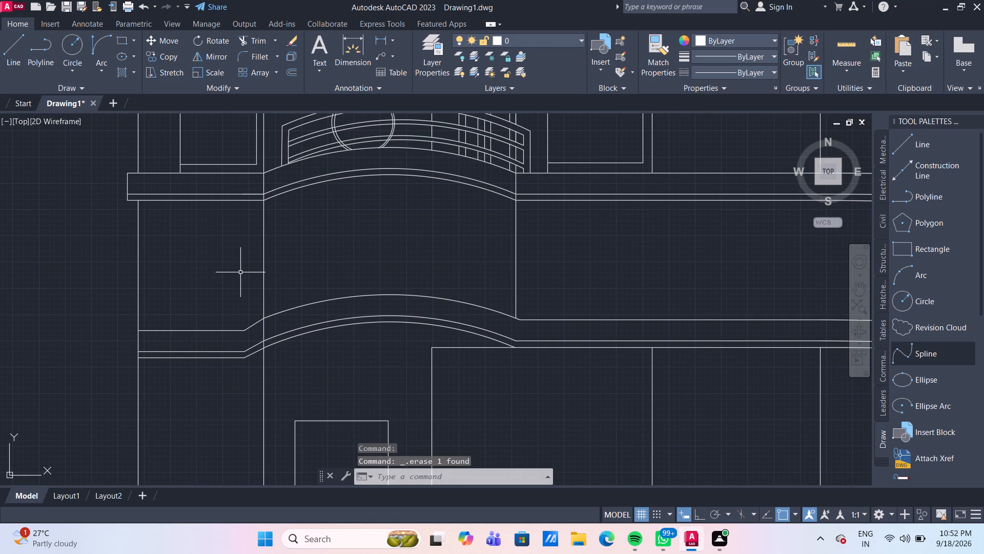
Examine the lower band's corners and sloped segments at the left end of the curved section.
scroll(239, 374, "up", 4)
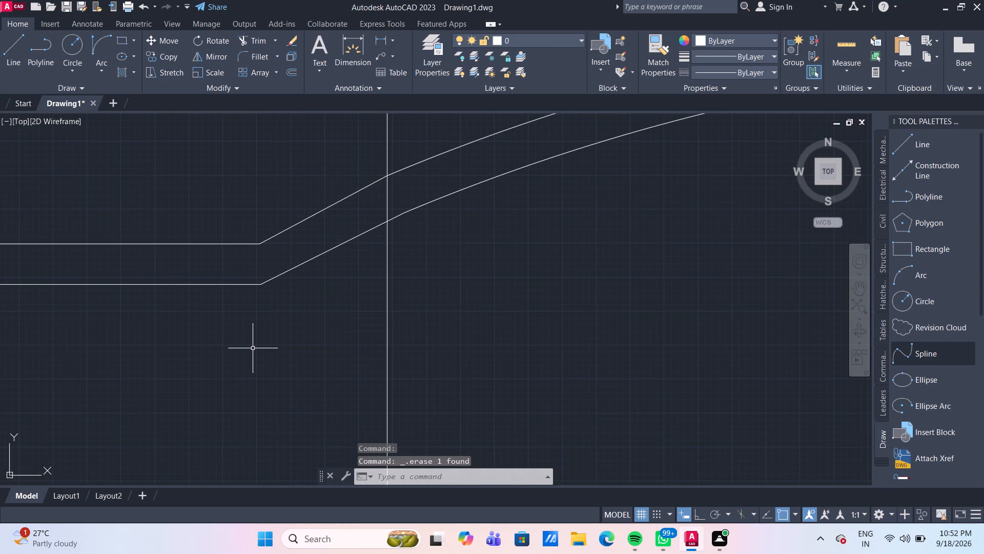
scroll(253, 348, "down", 2)
scroll(254, 283, "up", 1)
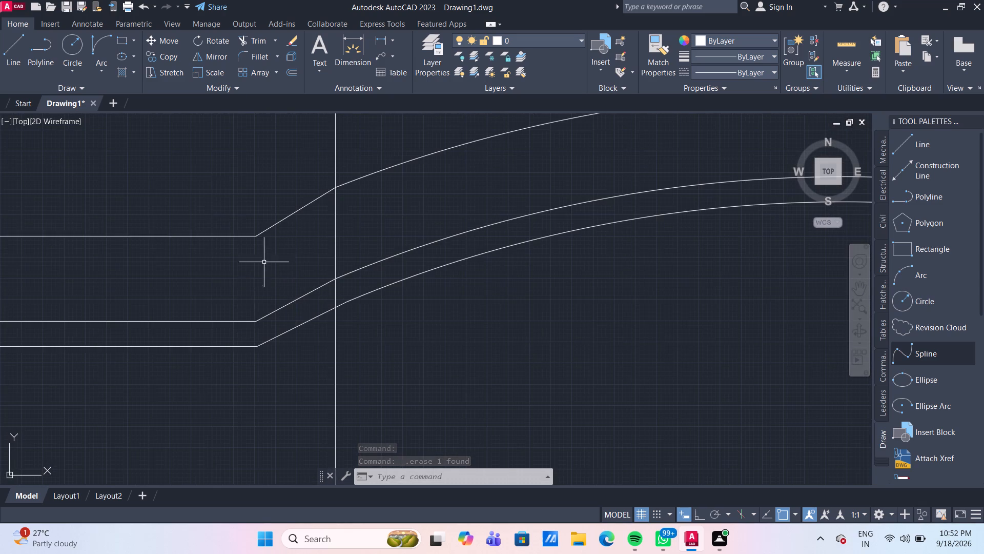
scroll(268, 254, "up", 1)
middle_click_drag(268, 254, 278, 285)
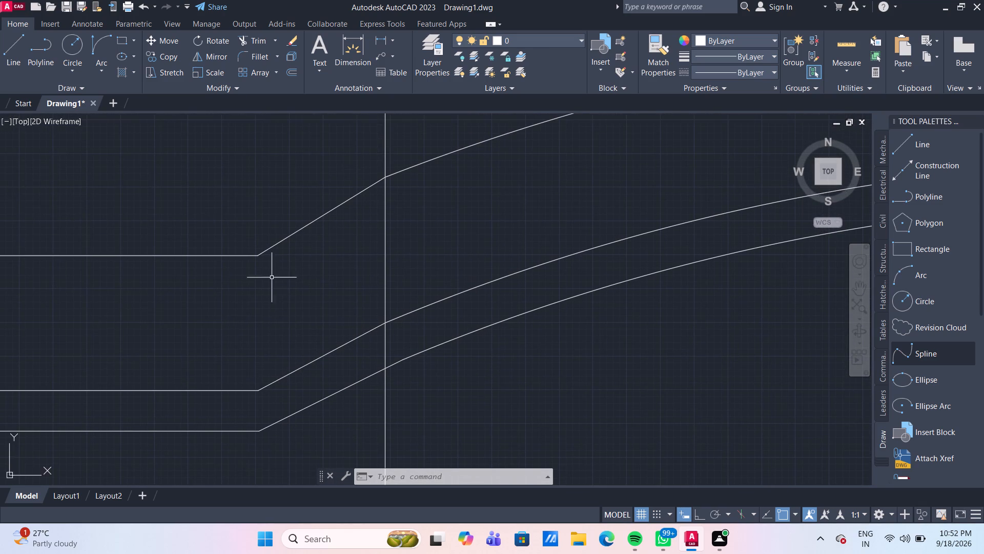
scroll(266, 268, "up", 3)
scroll(266, 268, "down", 7)
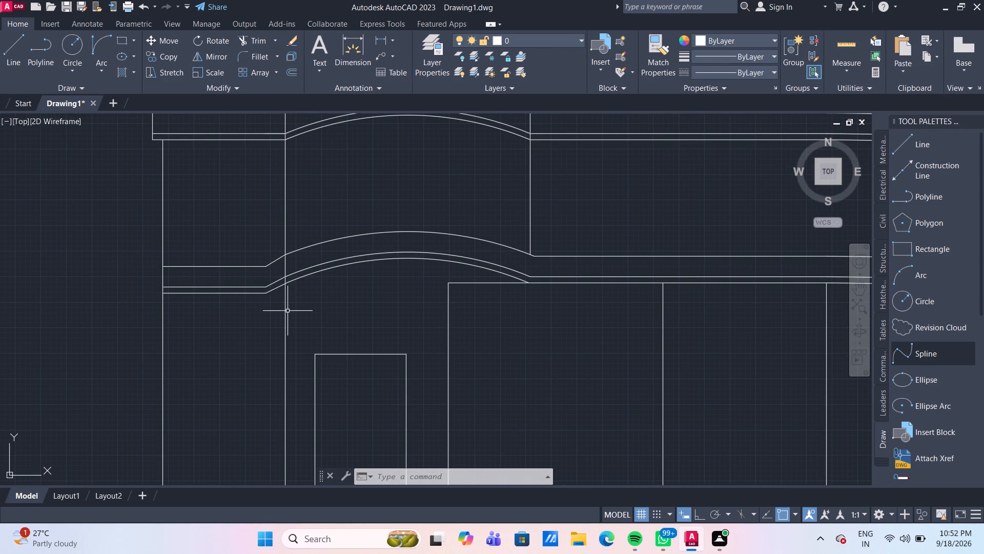
scroll(316, 286, "down", 2)
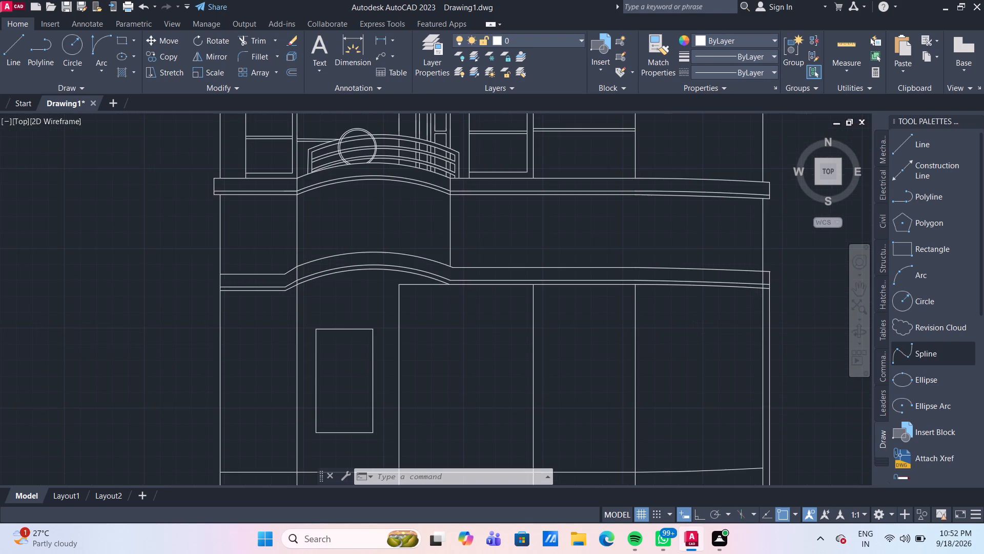
Extend the lower storey's top horizontal line, under the curved band, leftward to the curved section's full-height vertical line.
middle_click_drag(316, 286, 262, 239)
middle_click_drag(293, 258, 251, 229)
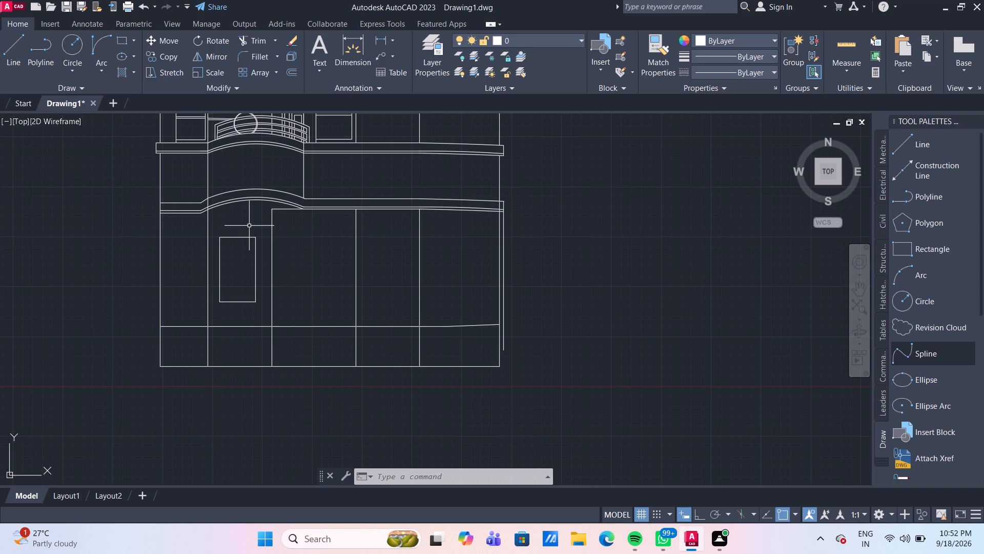
type("eex")
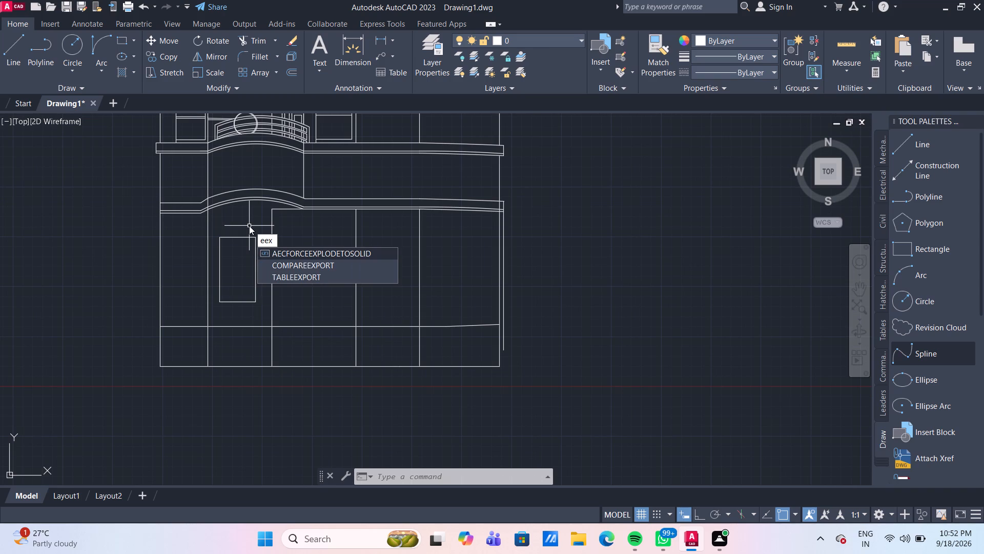
key("BackSpace")
key("BackSpace")
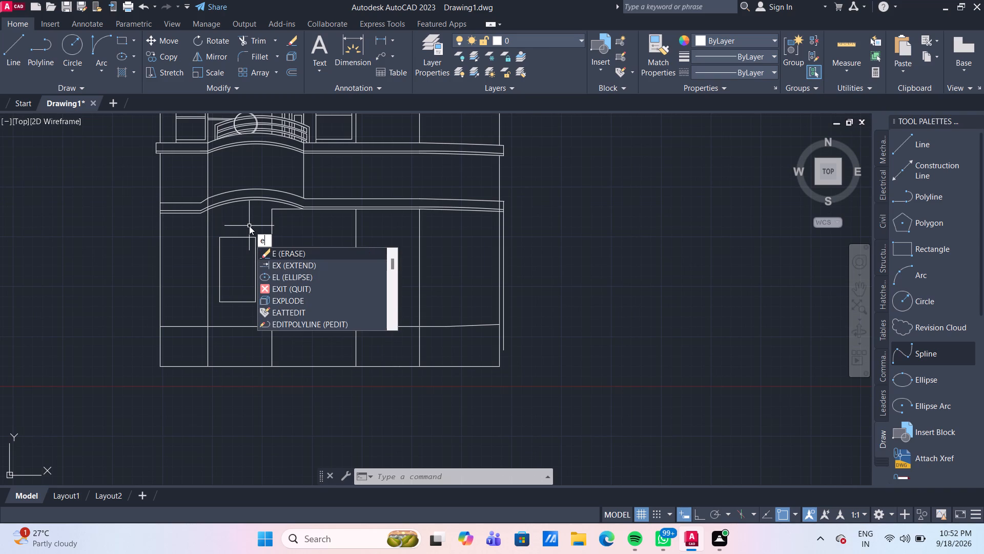
key("x")
key("Return")
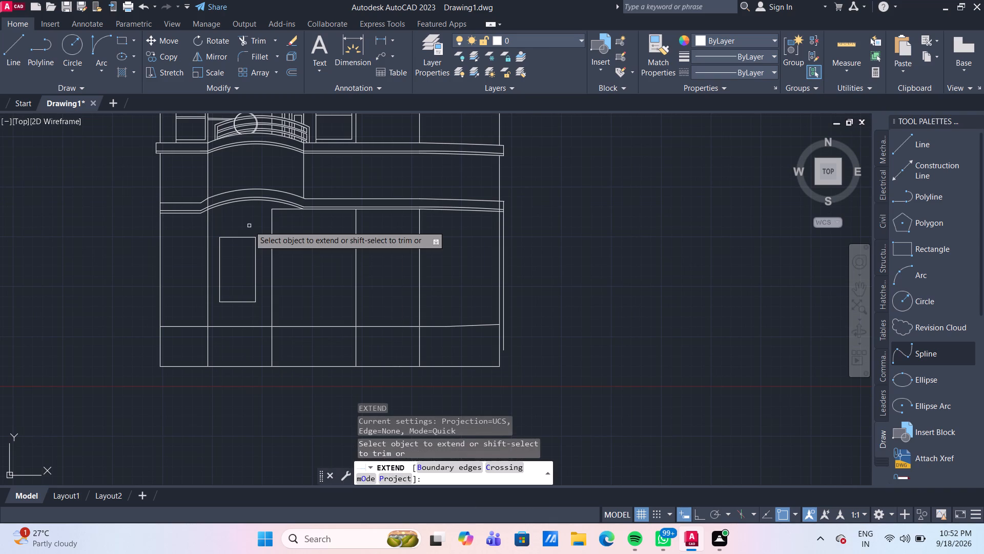
left_click(280, 210)
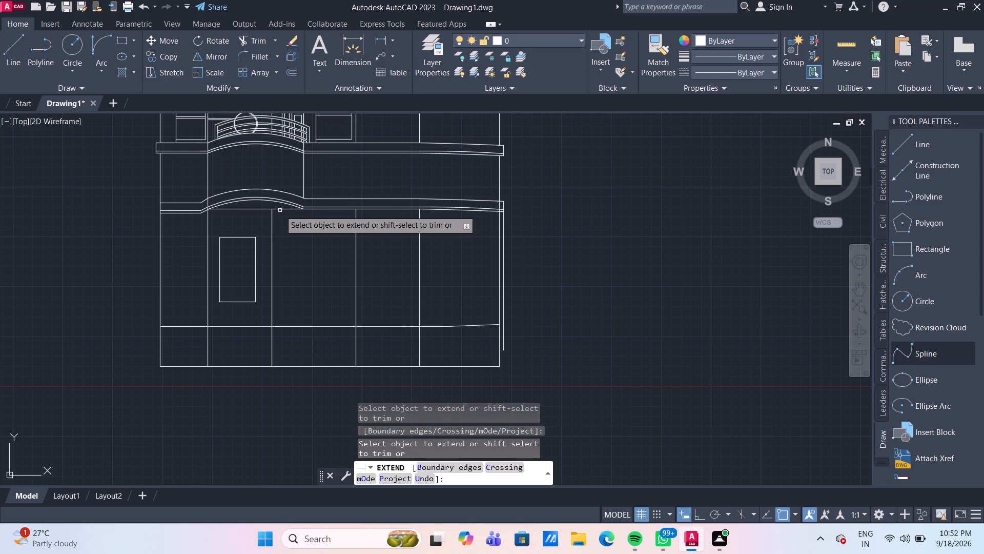
scroll(216, 234, "up", 3)
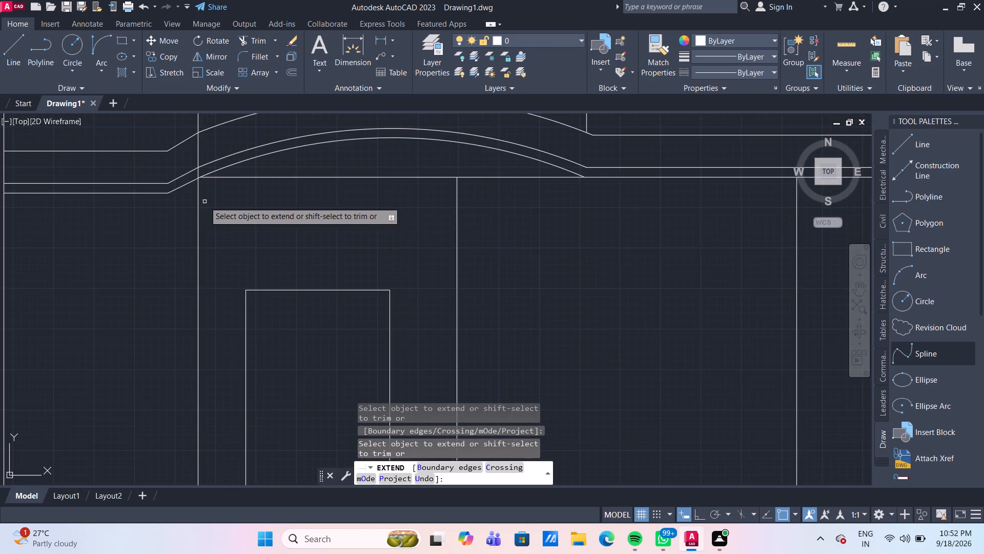
scroll(204, 202, "up", 2)
middle_click_drag(207, 201, 250, 290)
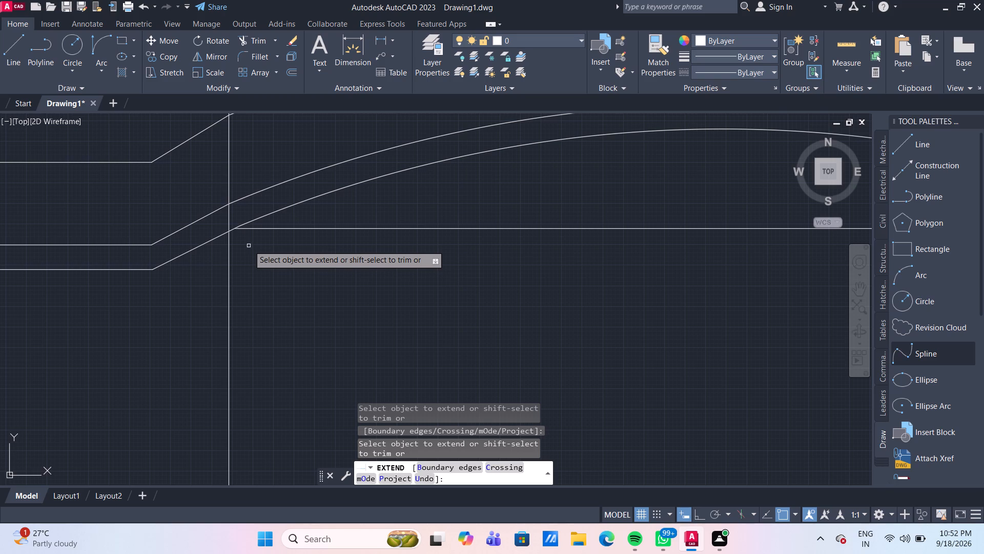
scroll(245, 243, "up", 2)
left_click(242, 218)
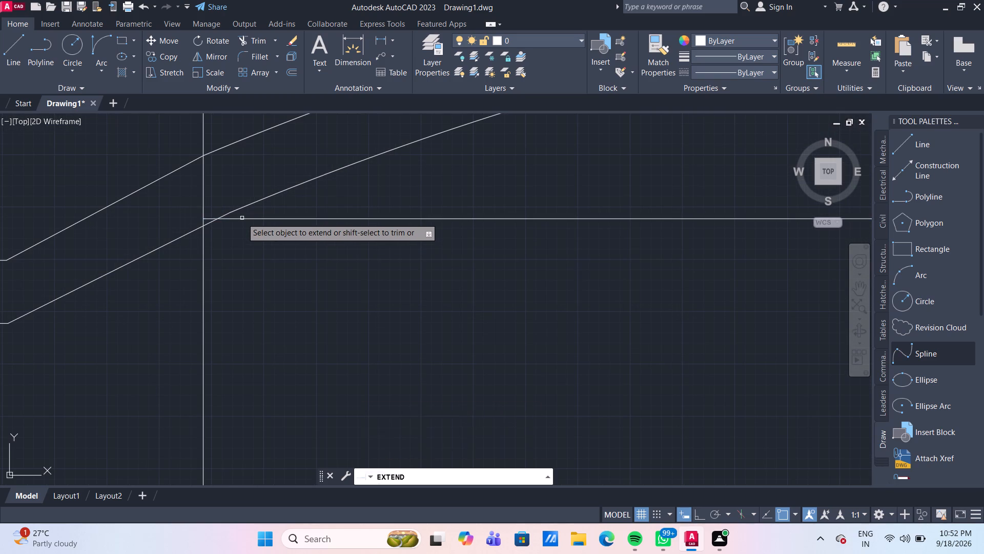
key("Escape")
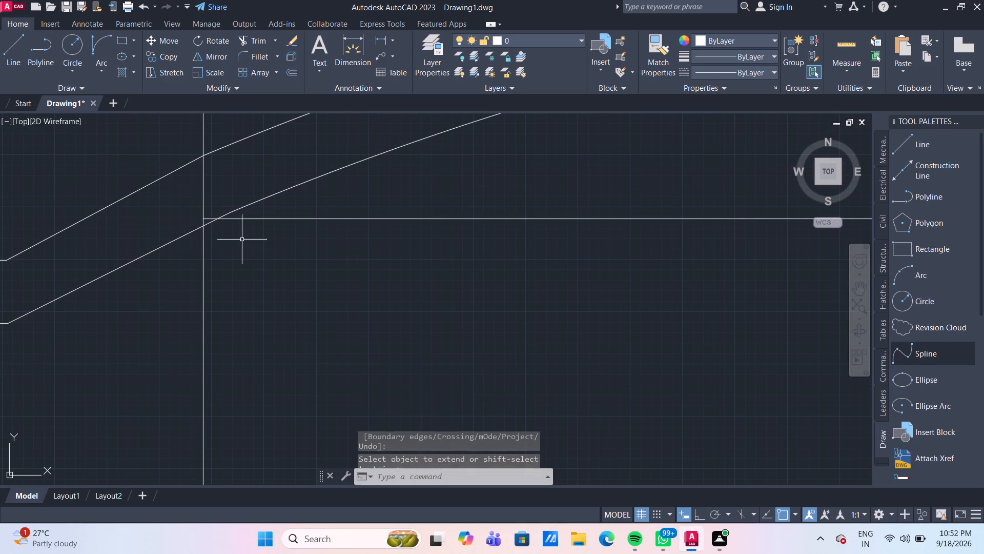
Trim the piece of the band's lower sloped line between the full-height vertical line and the extended horizontal line.
scroll(218, 239, "up", 2)
middle_click_drag(218, 239, 251, 300)
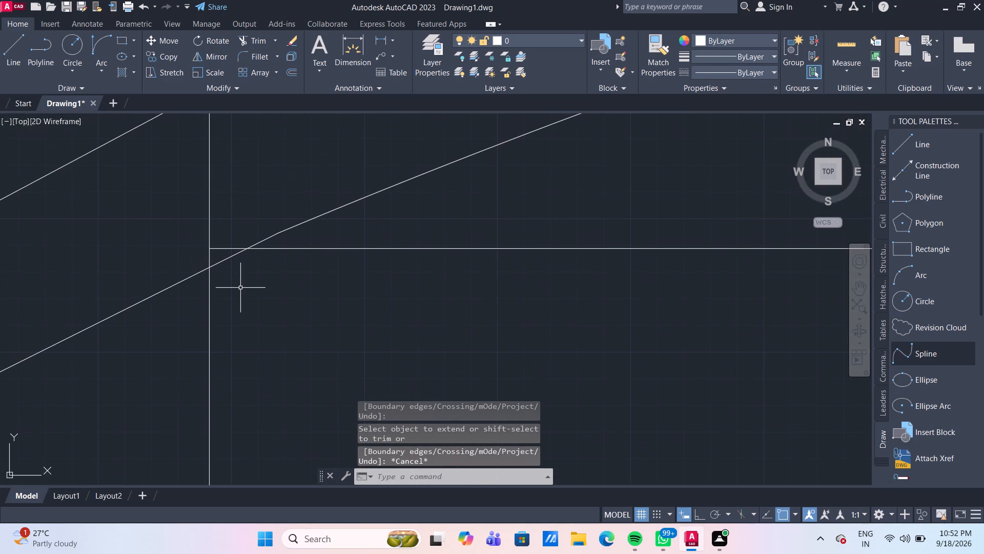
type("tr")
key("Return")
left_click(225, 261)
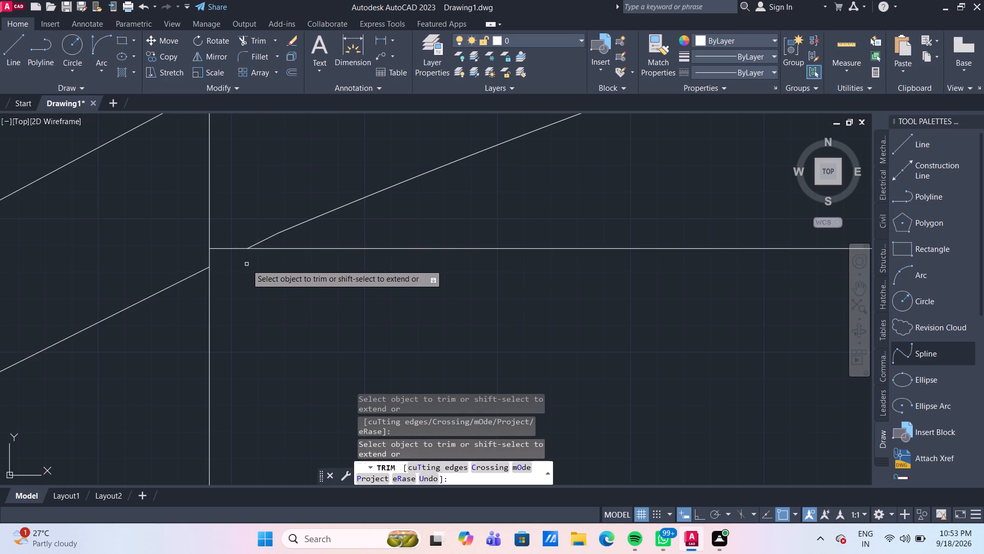
key("Escape")
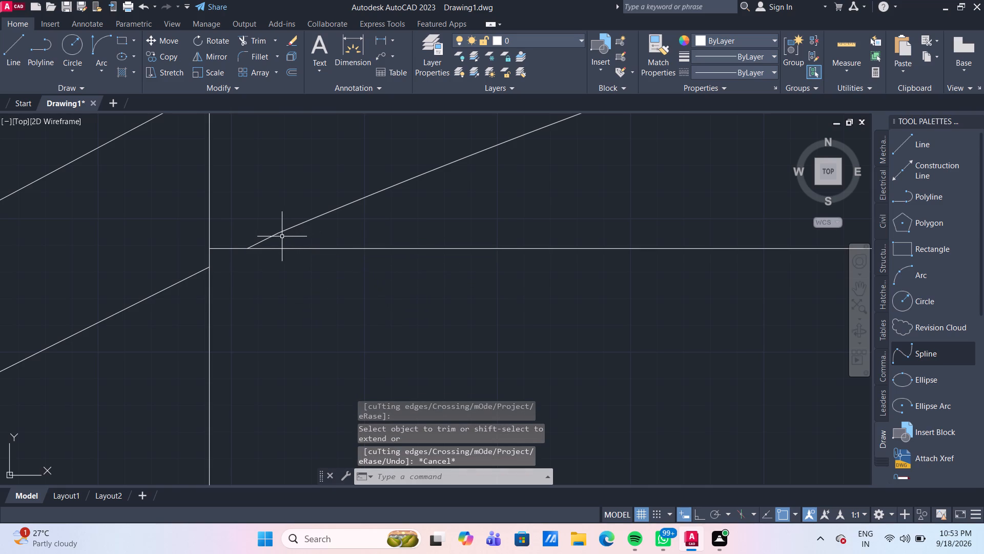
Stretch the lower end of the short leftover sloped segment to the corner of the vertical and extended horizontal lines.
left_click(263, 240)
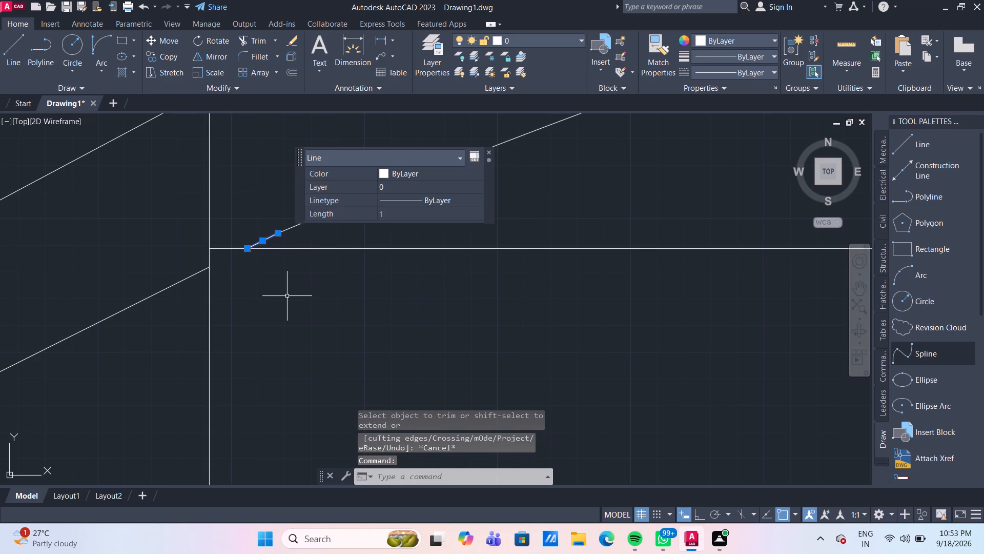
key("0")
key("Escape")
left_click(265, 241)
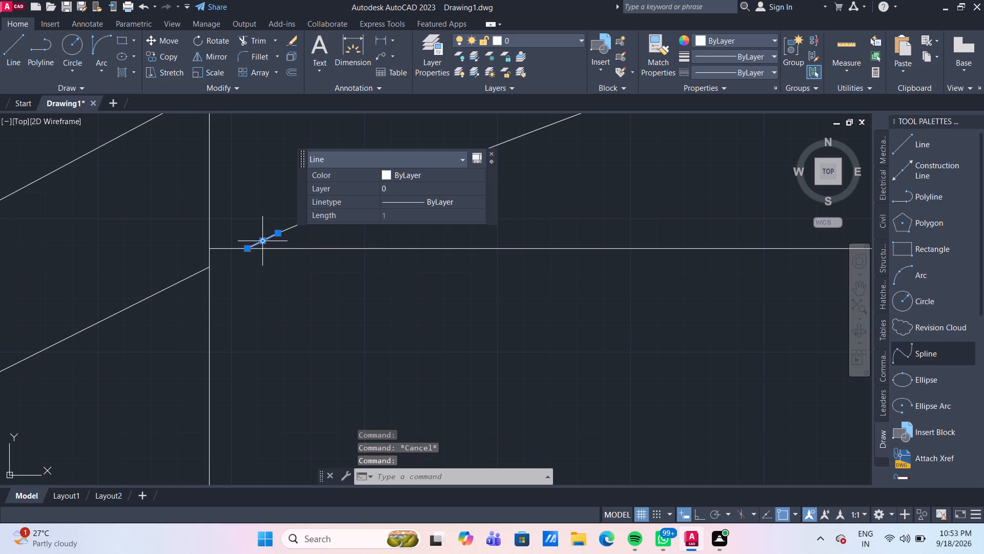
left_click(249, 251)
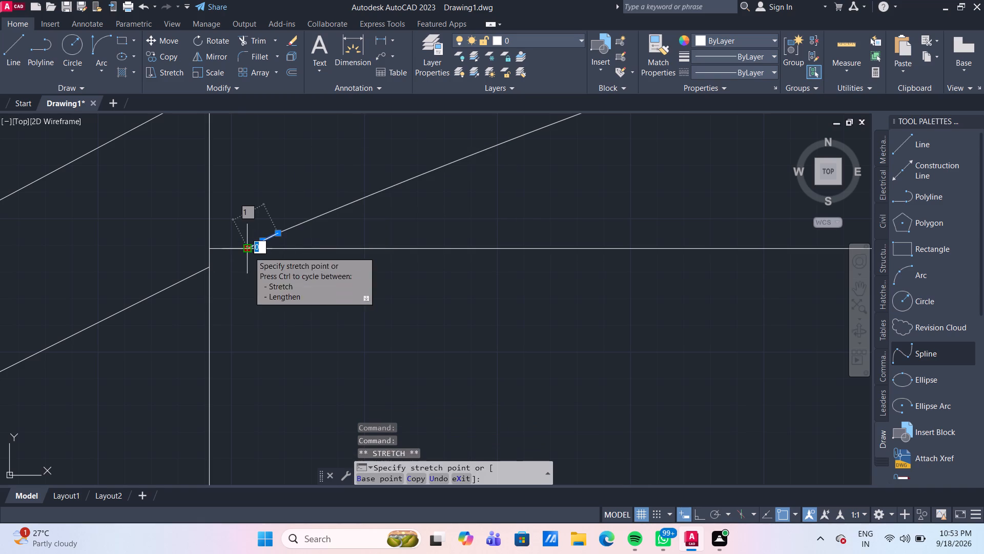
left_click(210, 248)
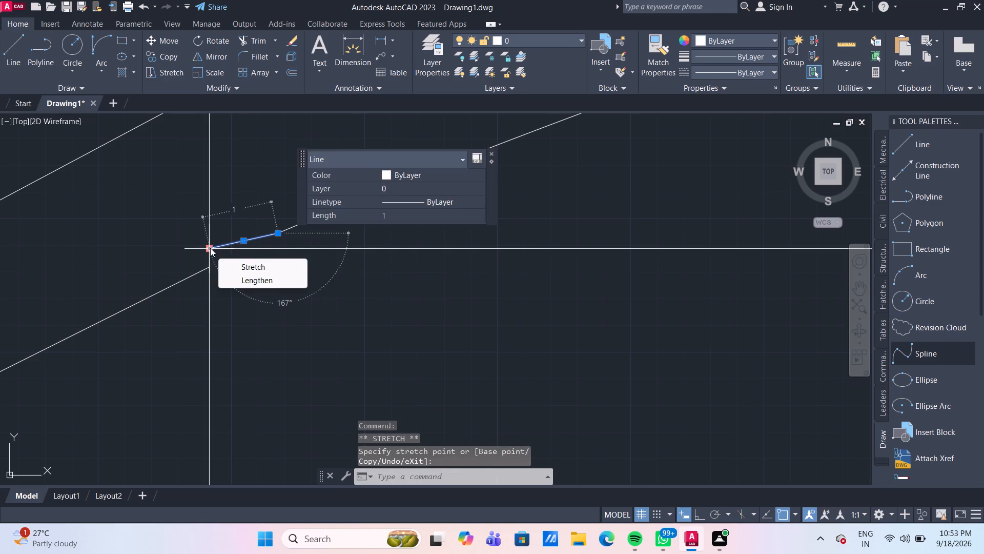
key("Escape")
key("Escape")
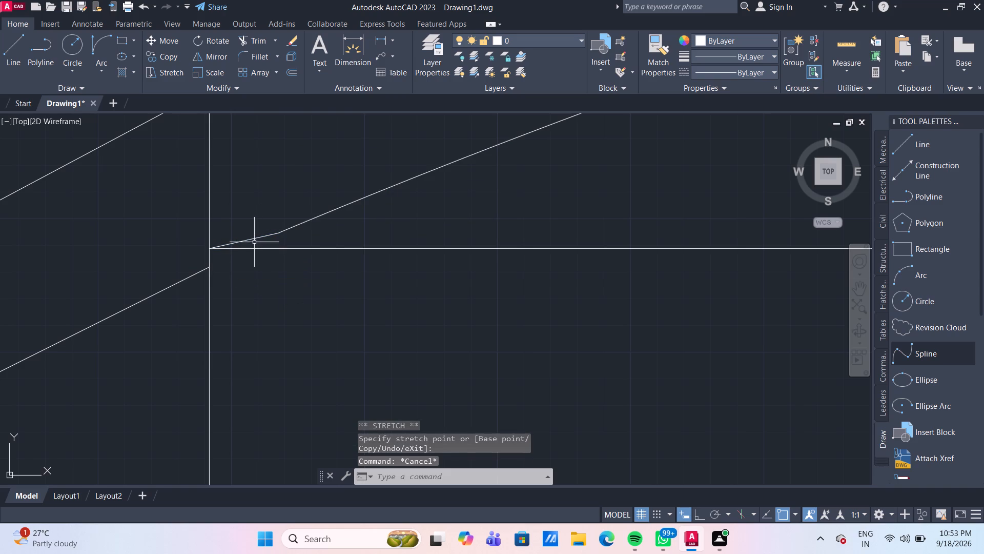
Delete the short leftover sloped segment between the corner and the start of the band's lower arc.
left_click(254, 239)
key("Delete")
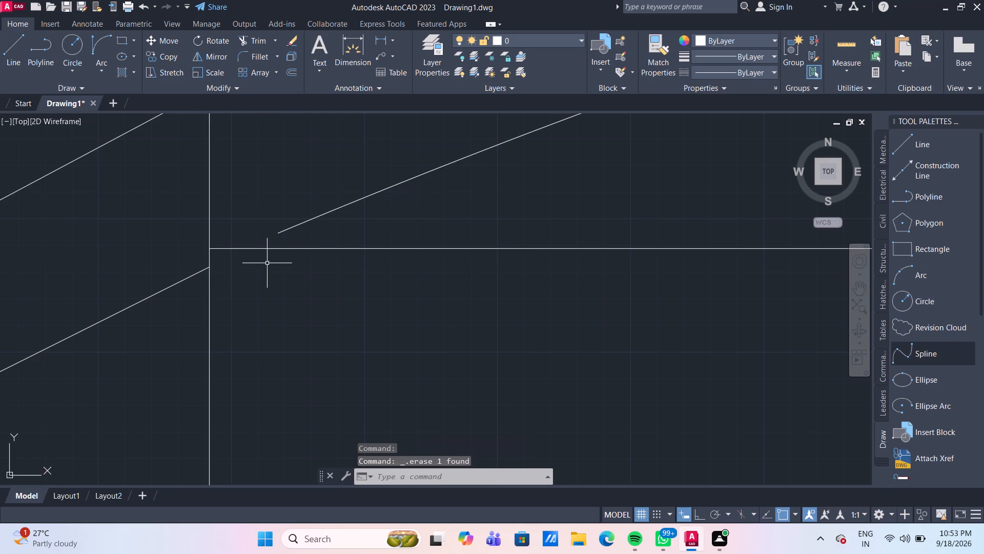
Stretch the left endpoint of the band's lowest arc to the corner where the extended horizontal line meets the vertical line.
left_click(281, 233)
left_click_drag(280, 233, 272, 234)
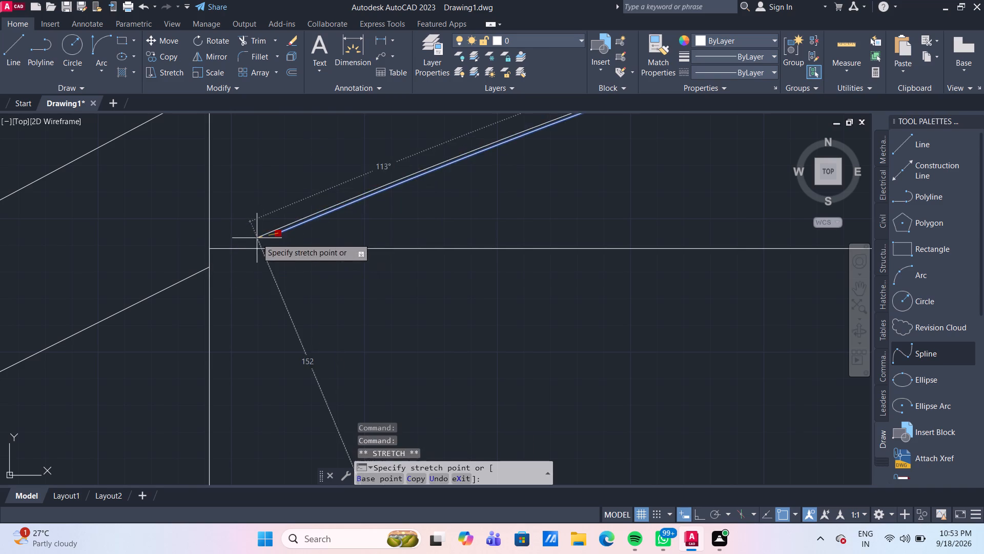
left_click(206, 251)
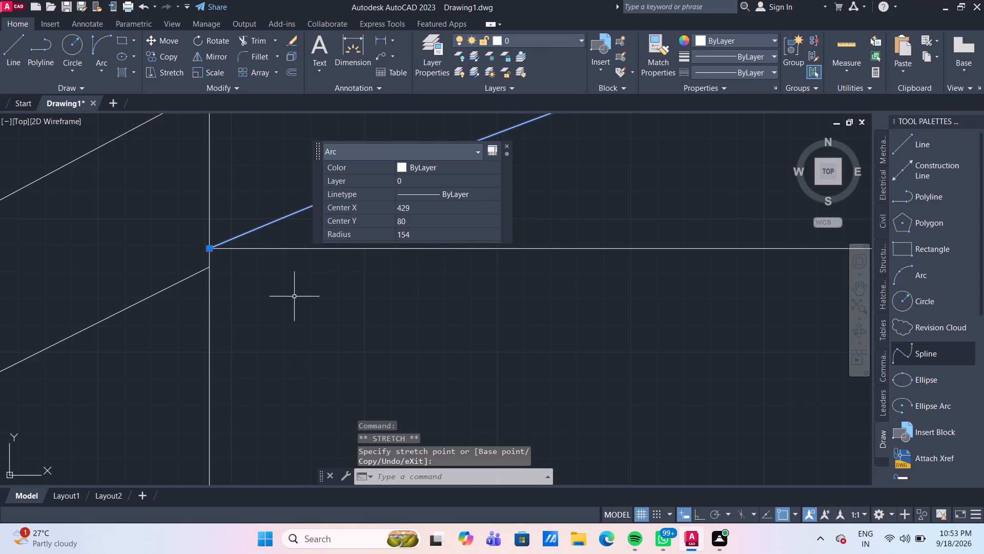
key("Escape")
Stretch the upper endpoint of the band's lower sloped line to the same corner, where the arc and horizontal line meet the vertical line.
scroll(308, 301, "down", 4)
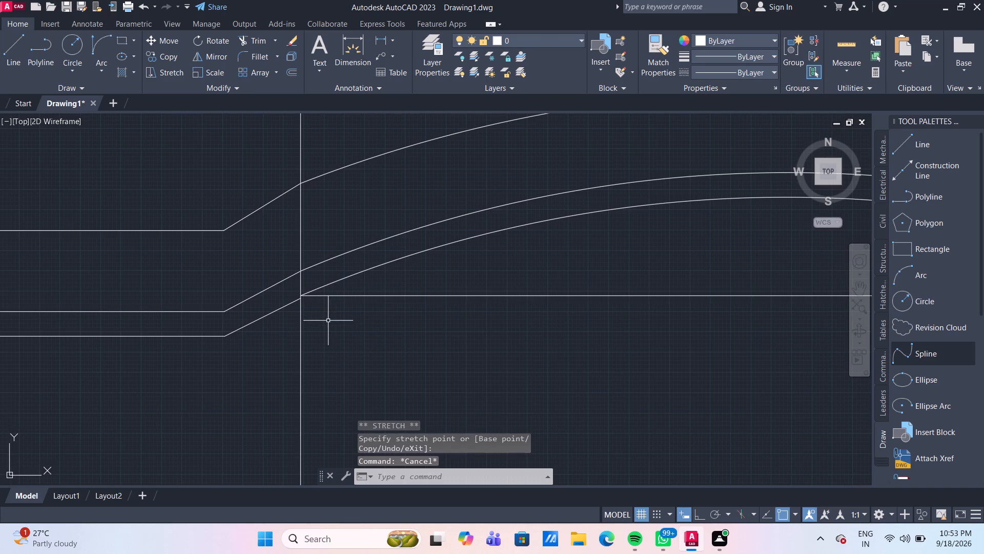
scroll(274, 318, "up", 3)
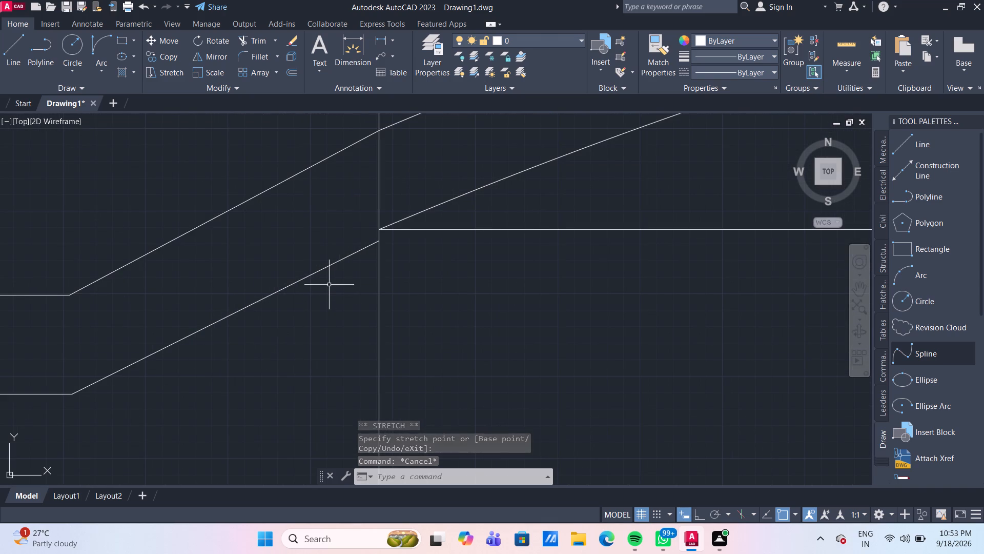
left_click(325, 272)
left_click(356, 252)
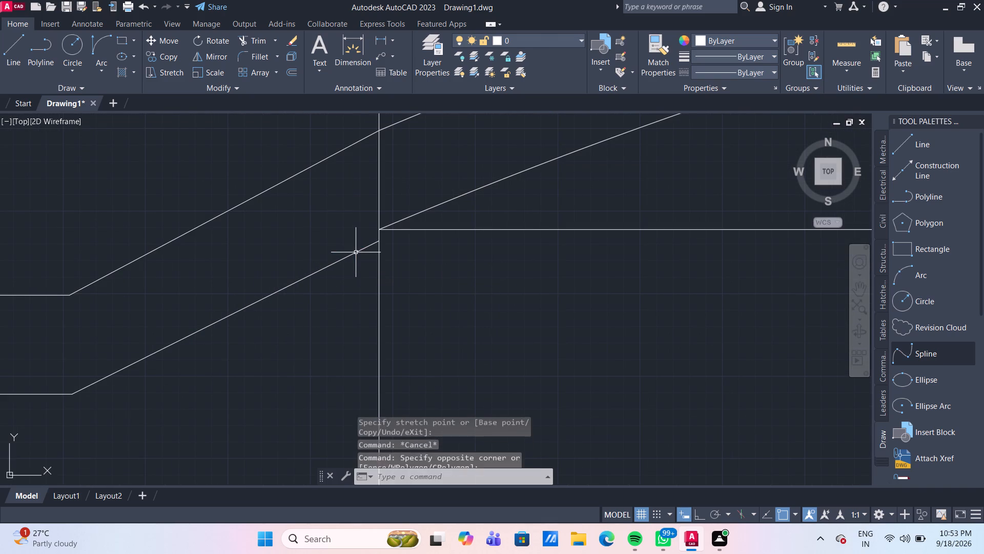
left_click(356, 252)
left_click(381, 239)
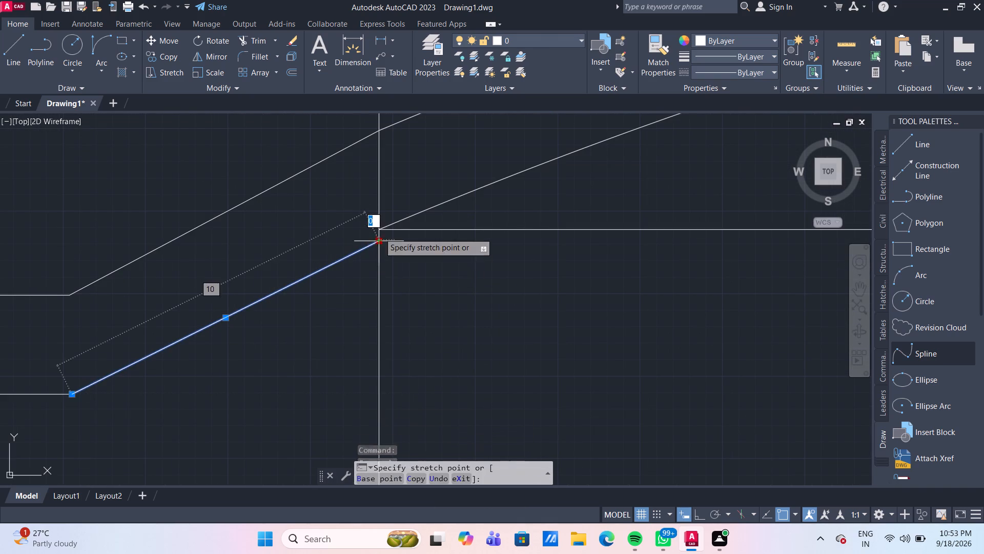
left_click(377, 228)
key("Escape")
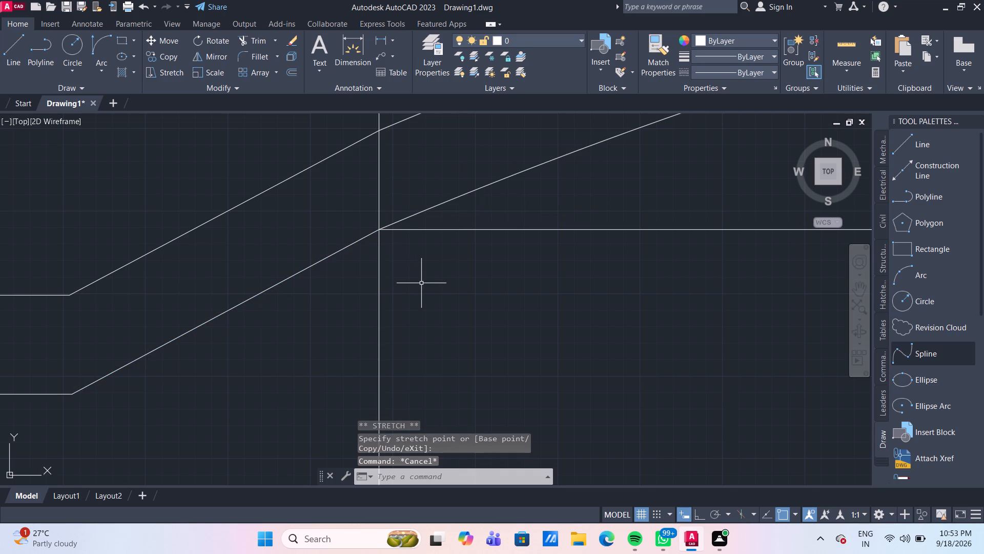
With Ortho on, draw a vertical line about 155 units long from the band's upper-left bend down to the lower storey's base line.
scroll(421, 283, "down", 6)
scroll(423, 280, "up", 3)
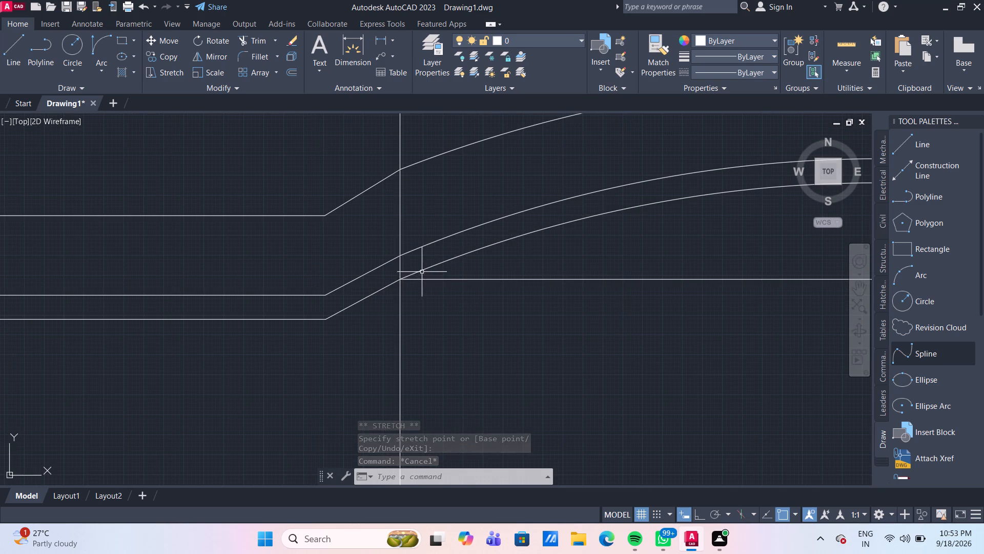
scroll(422, 277, "down", 2)
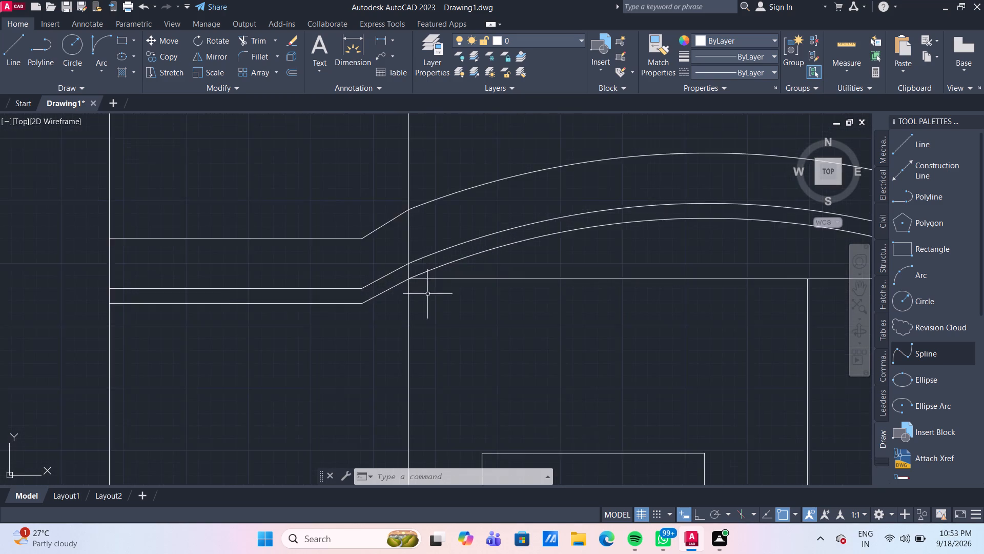
scroll(430, 300, "down", 1)
middle_click_drag(446, 324, 412, 288)
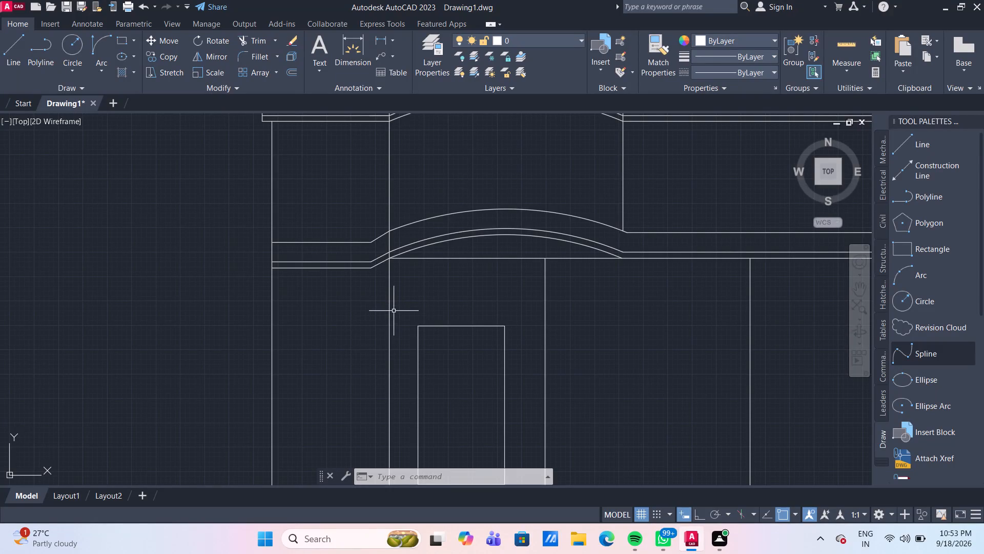
middle_click_drag(381, 310, 365, 219)
scroll(352, 248, "down", 1)
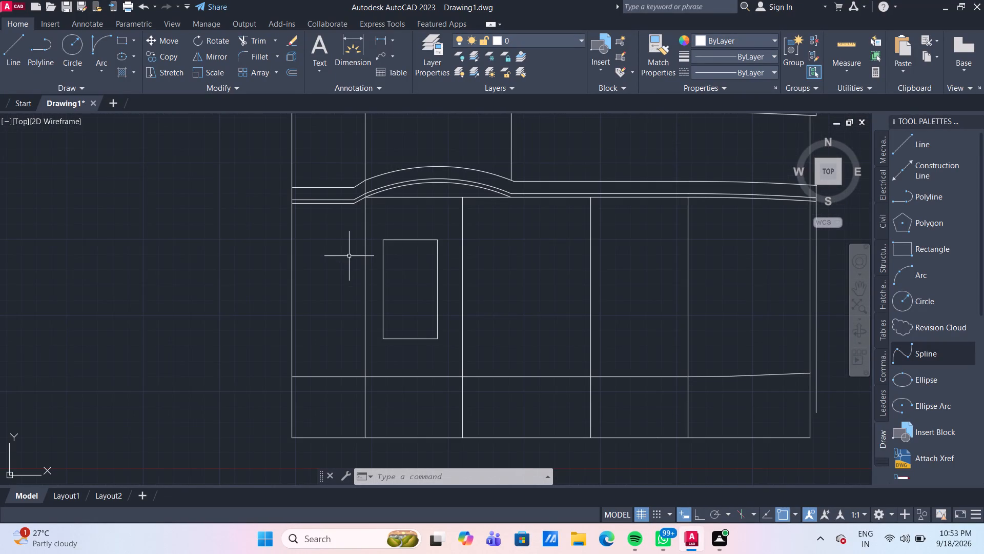
middle_click_drag(349, 256, 345, 239)
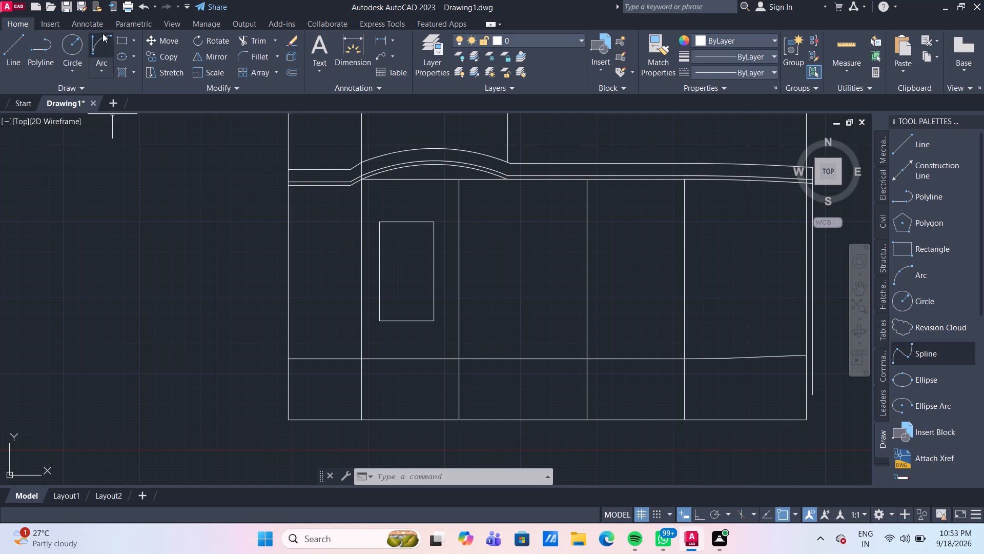
left_click(6, 57)
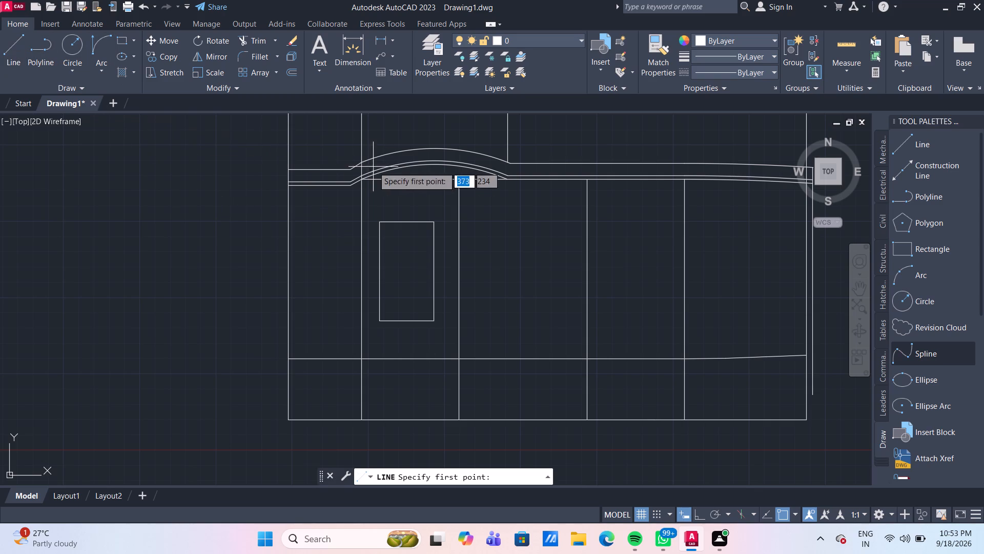
left_click(351, 172)
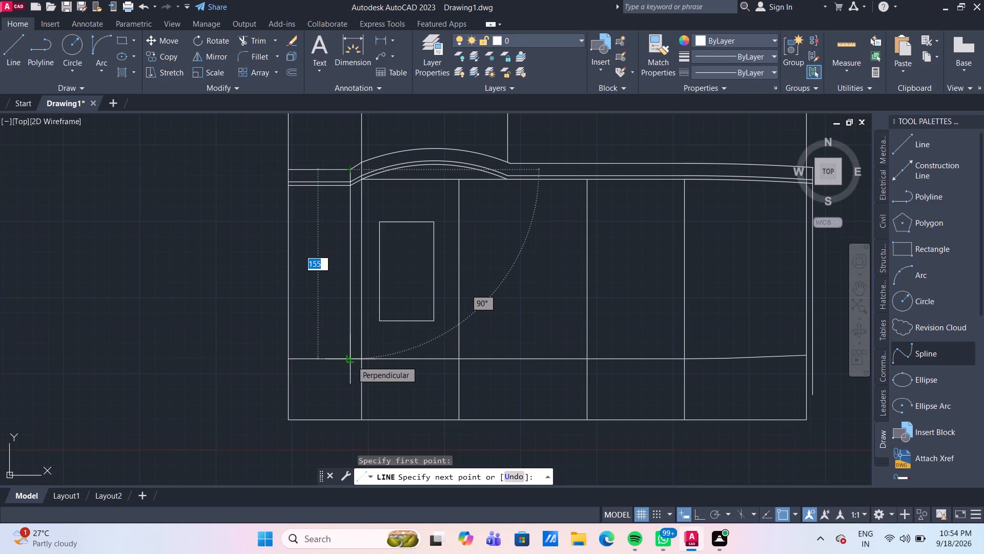
key("F8")
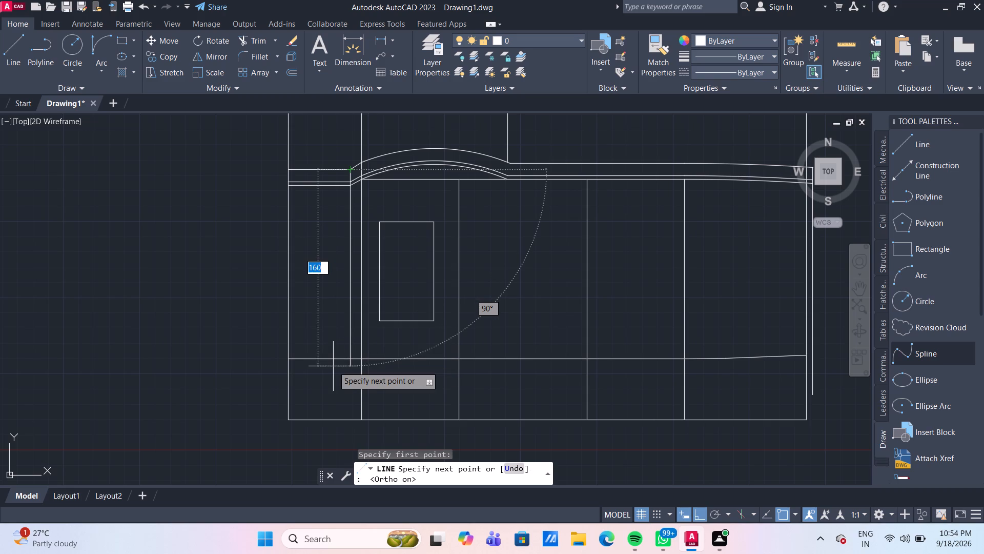
left_click(352, 358)
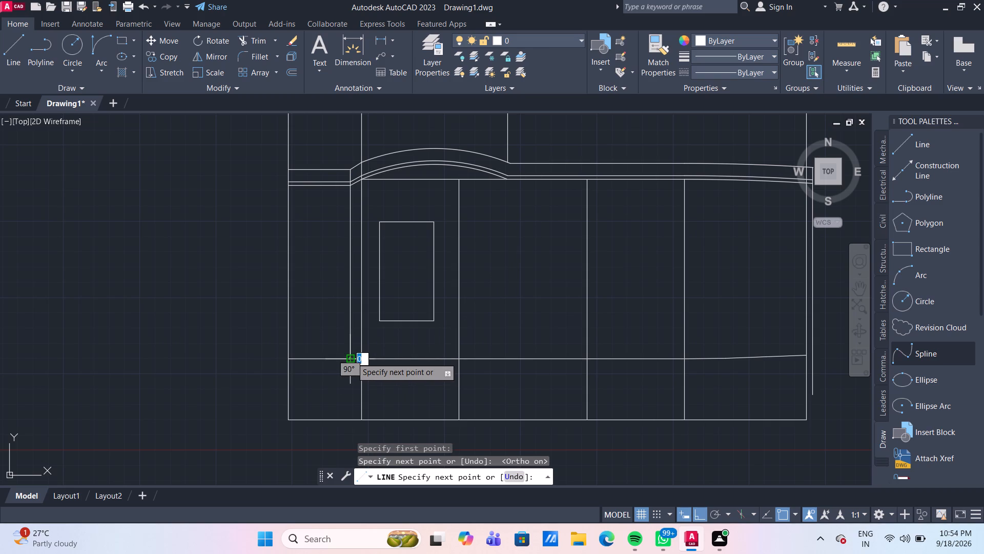
key("Escape")
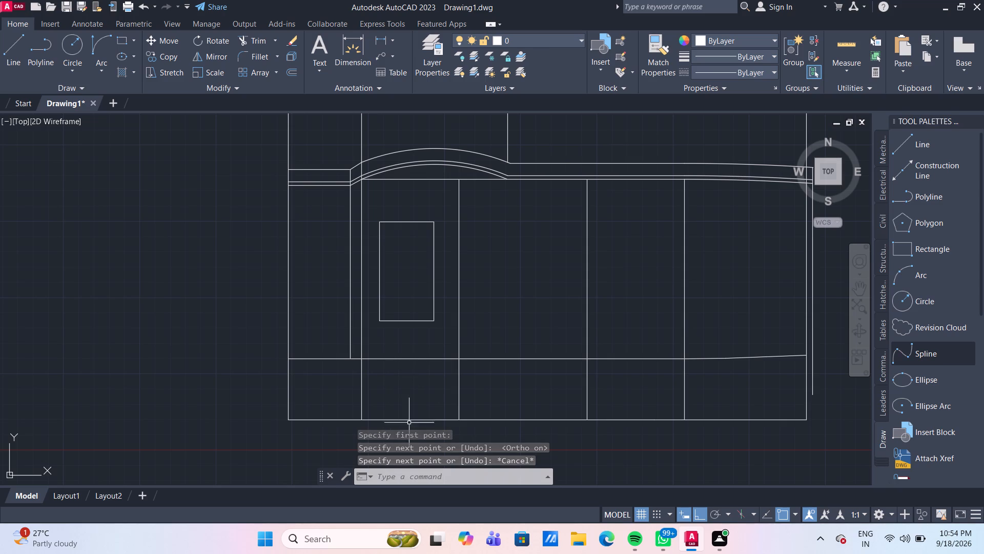
Draw a vertical line about 147 units long from the right end of the band's lowest arc down to the base line.
scroll(528, 300, "up", 1)
middle_click_drag(528, 300, 424, 393)
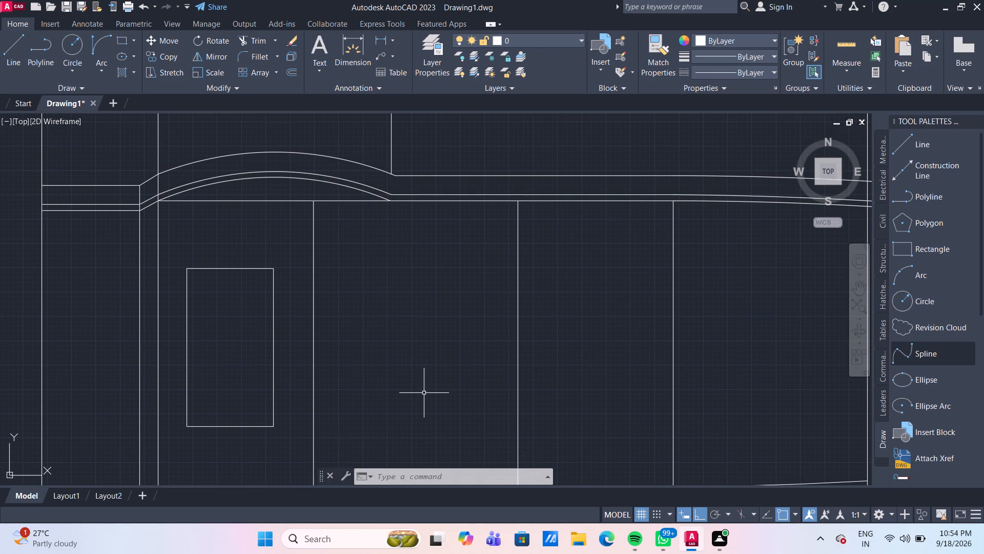
scroll(430, 398, "down", 2)
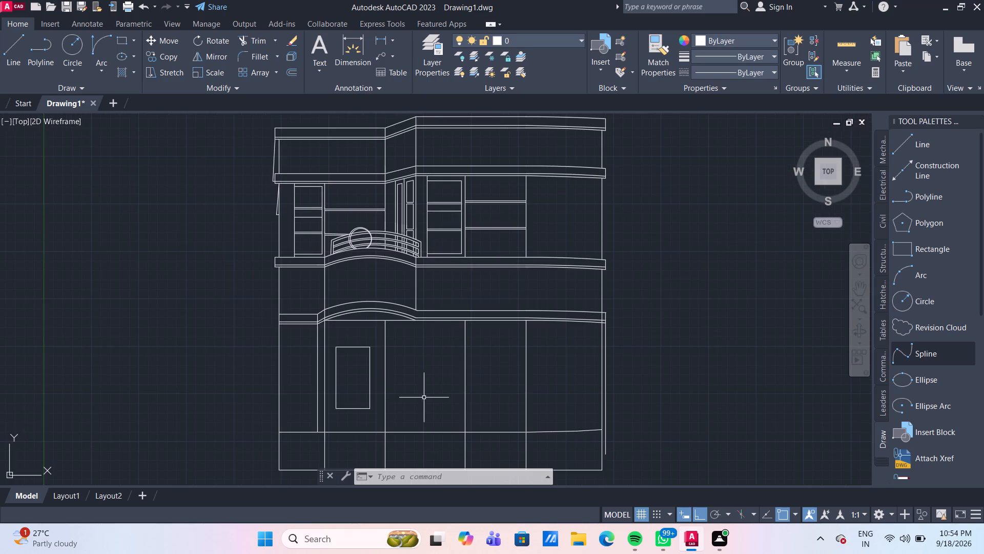
middle_click_drag(423, 398, 373, 341)
scroll(373, 341, "down", 2)
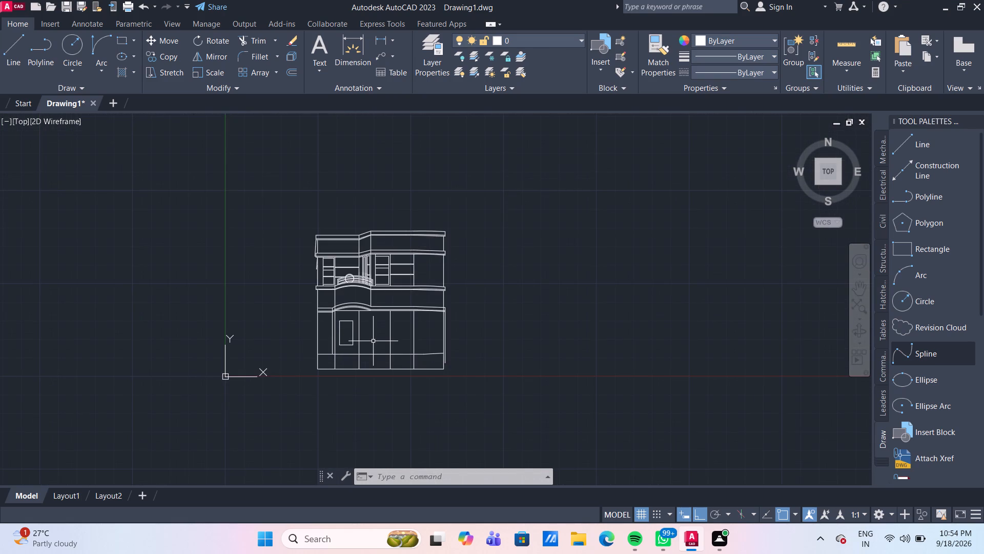
scroll(373, 341, "up", 2)
middle_click_drag(365, 314, 354, 275)
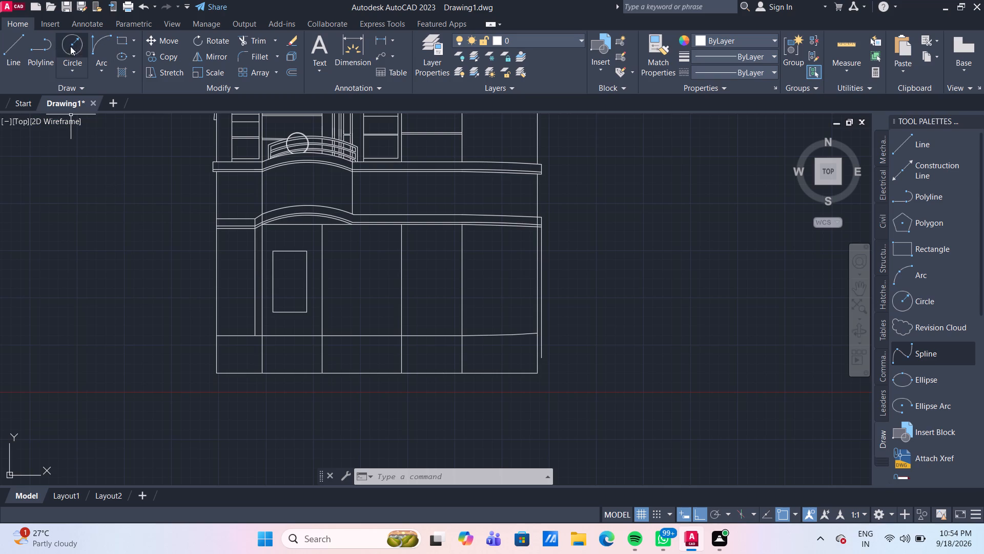
left_click(13, 55)
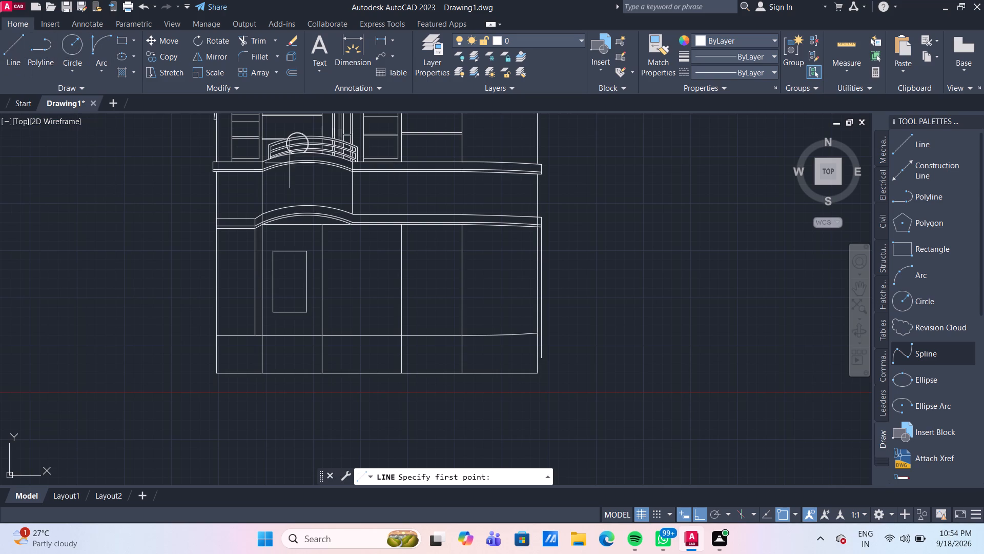
scroll(330, 219, "up", 2)
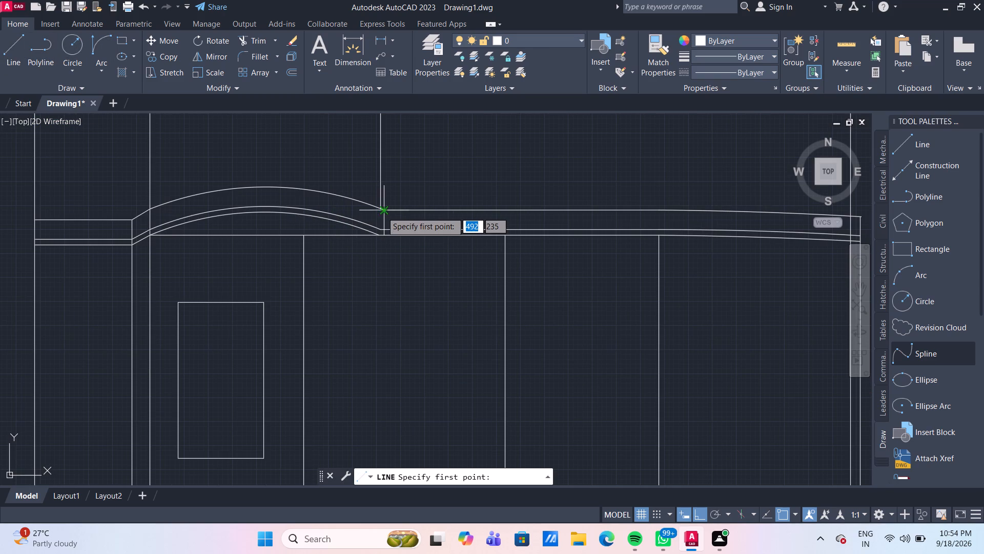
scroll(379, 211, "up", 1)
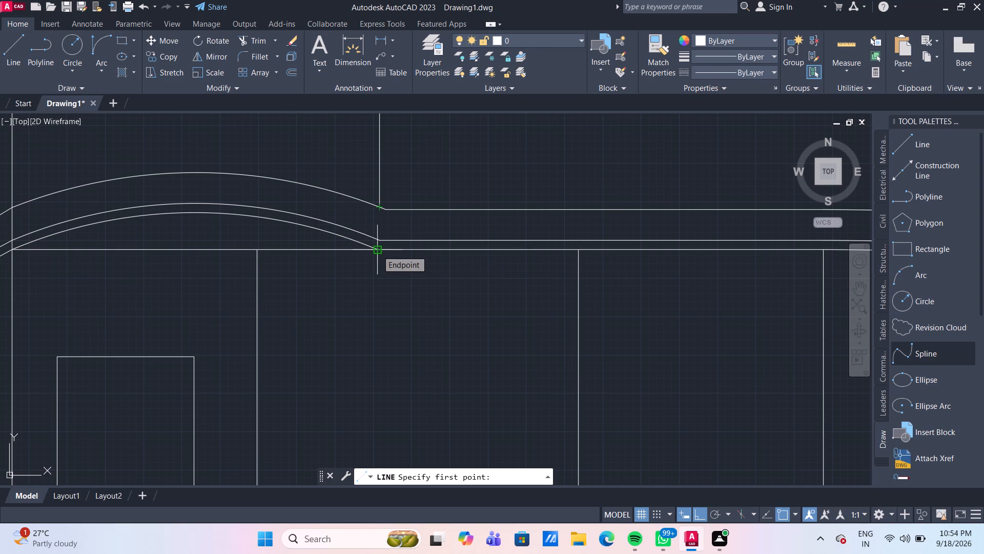
left_click(377, 250)
scroll(392, 381, "down", 3)
middle_click_drag(391, 385, 370, 270)
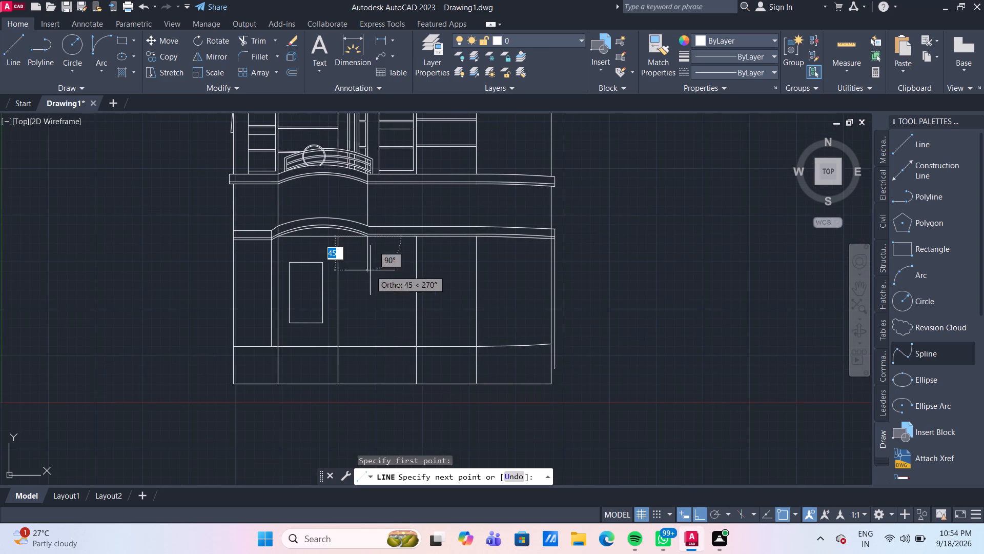
scroll(373, 334, "up", 1)
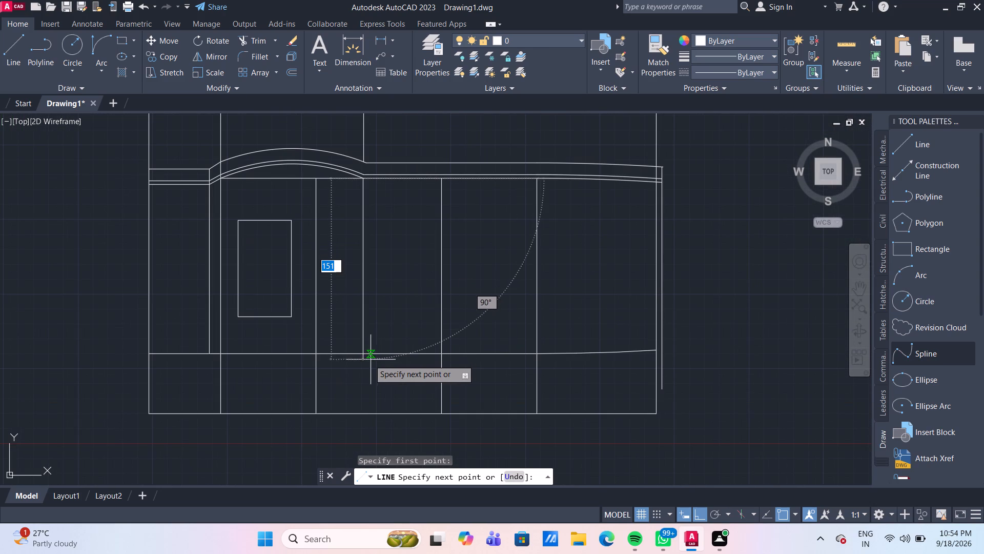
left_click(363, 355)
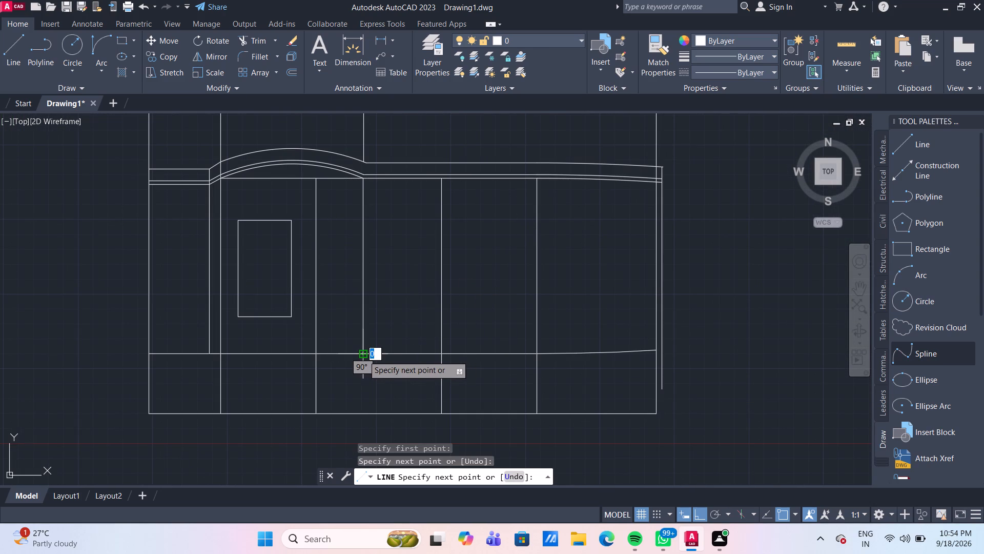
key("Escape")
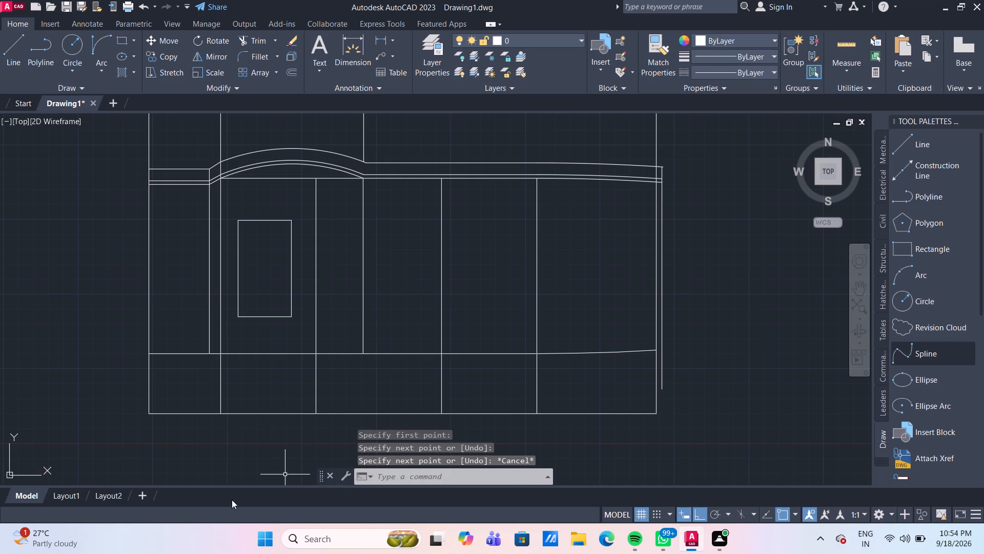
Measure the narrow bay between the new vertical line under the arc's right end and the vertical beside the window.
scroll(200, 529, "down", 1)
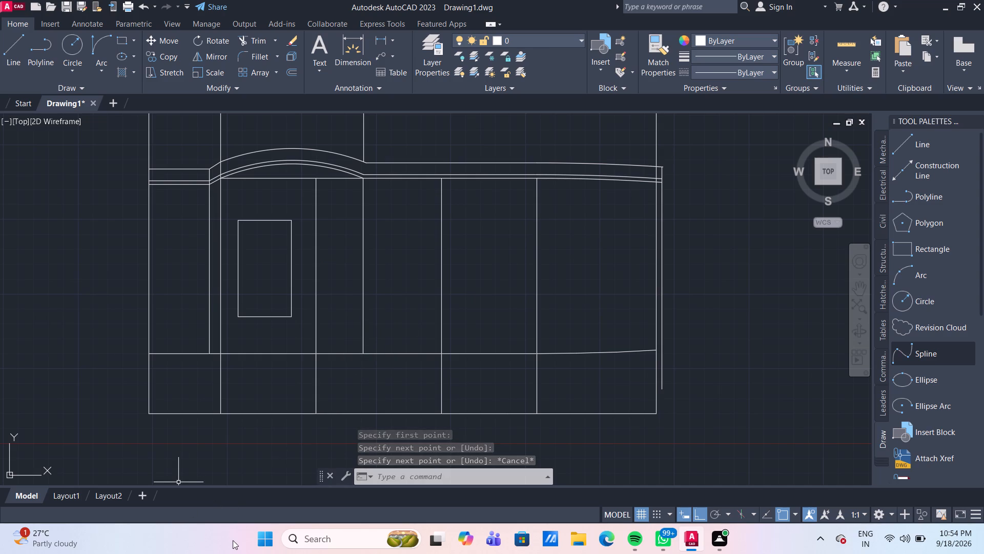
scroll(209, 525, "down", 1)
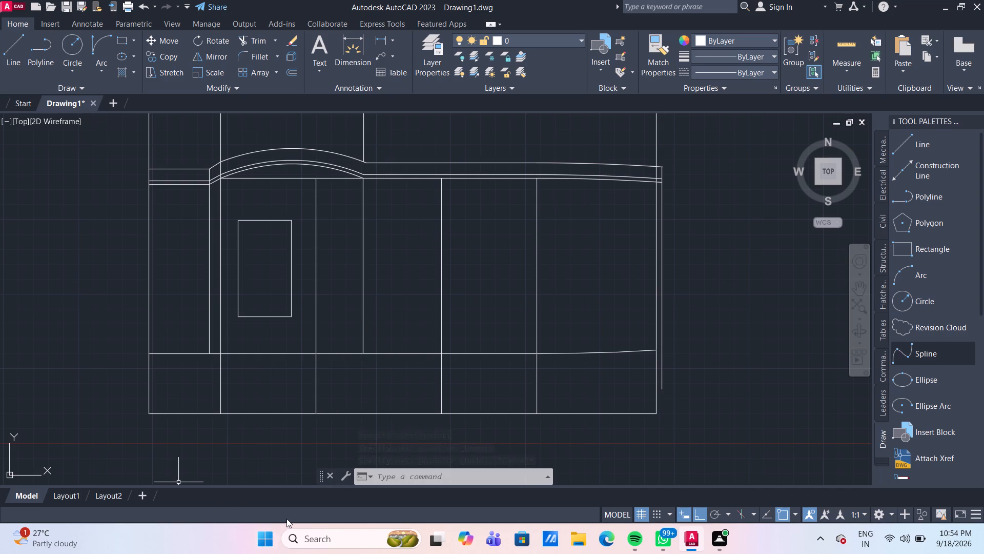
scroll(295, 519, "down", 1)
scroll(394, 292, "down", 1)
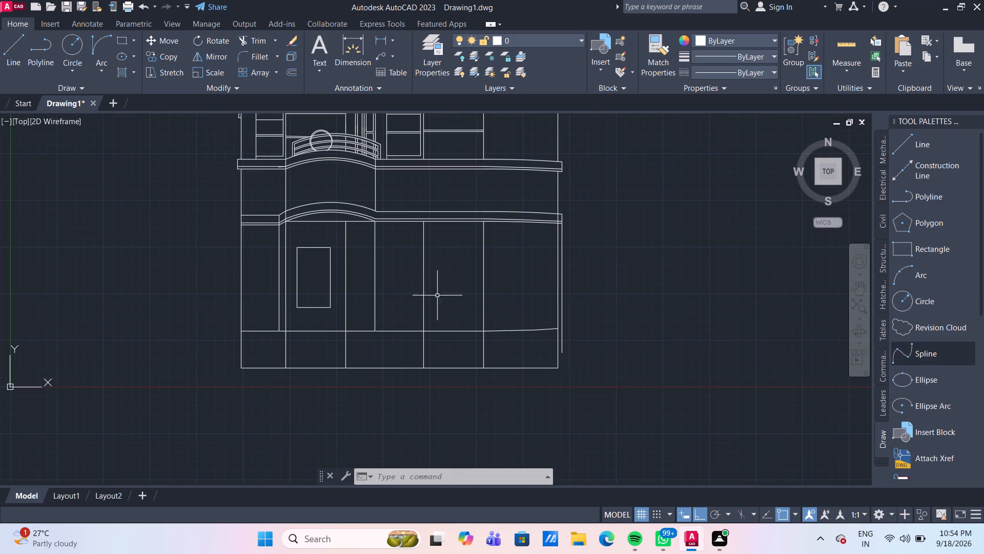
scroll(456, 292, "down", 1)
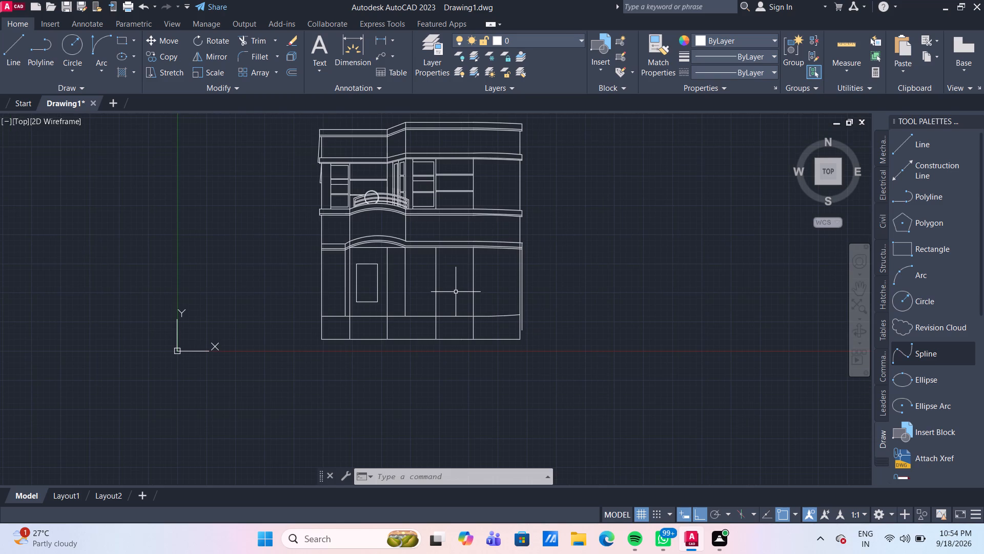
scroll(456, 292, "up", 2)
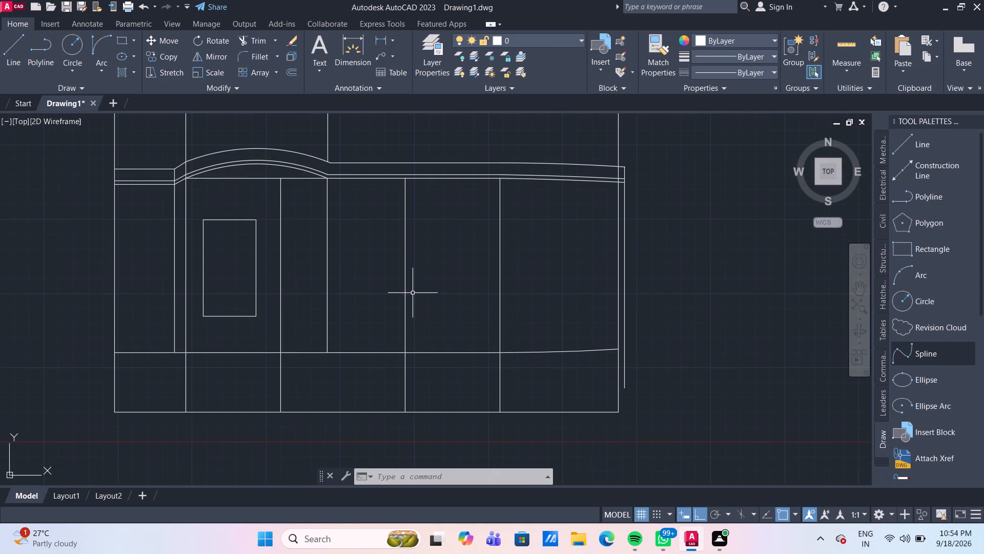
left_click(844, 42)
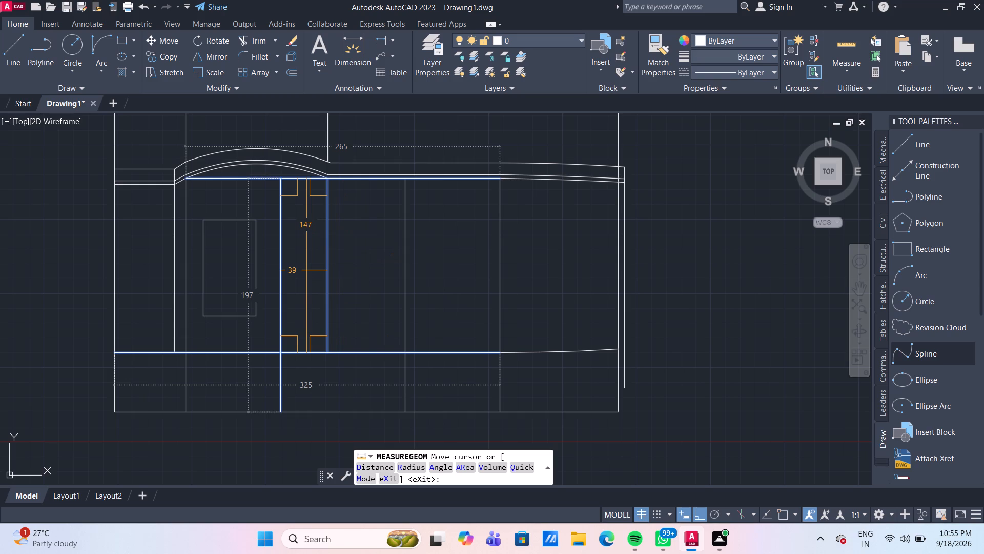
key("Escape")
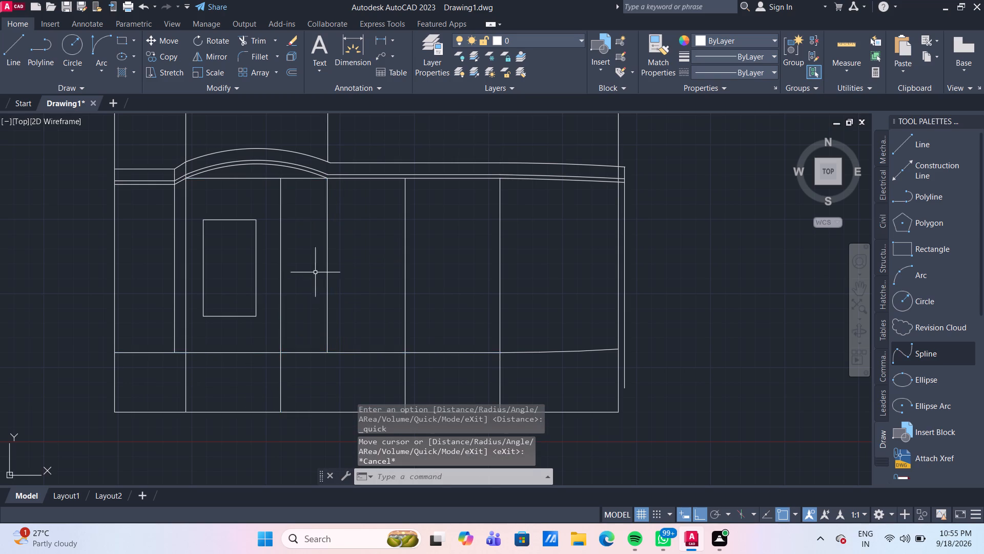
Offset the vertical line under the arc's right end by 20 units toward the window, into the narrow bay.
key("o")
key("Return")
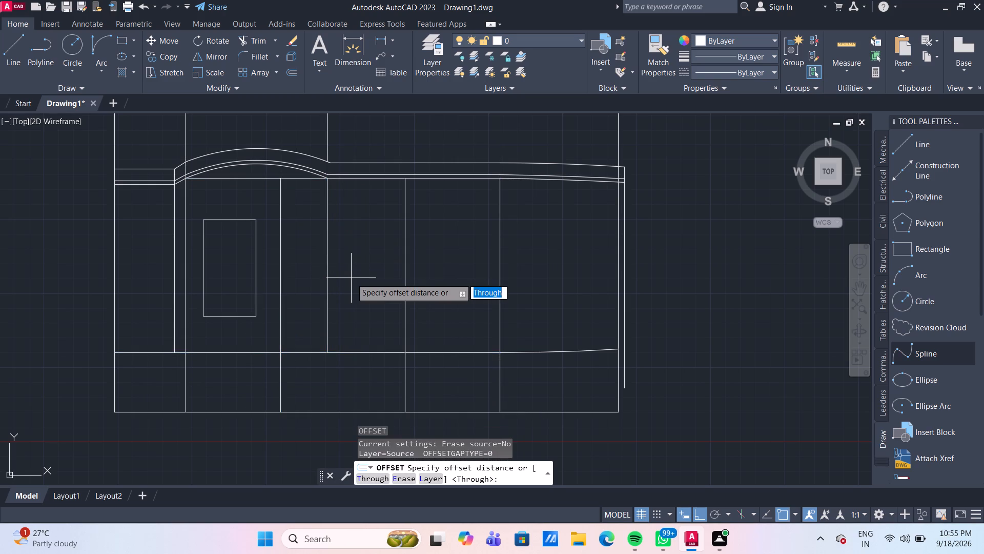
key("Return")
left_click(329, 275)
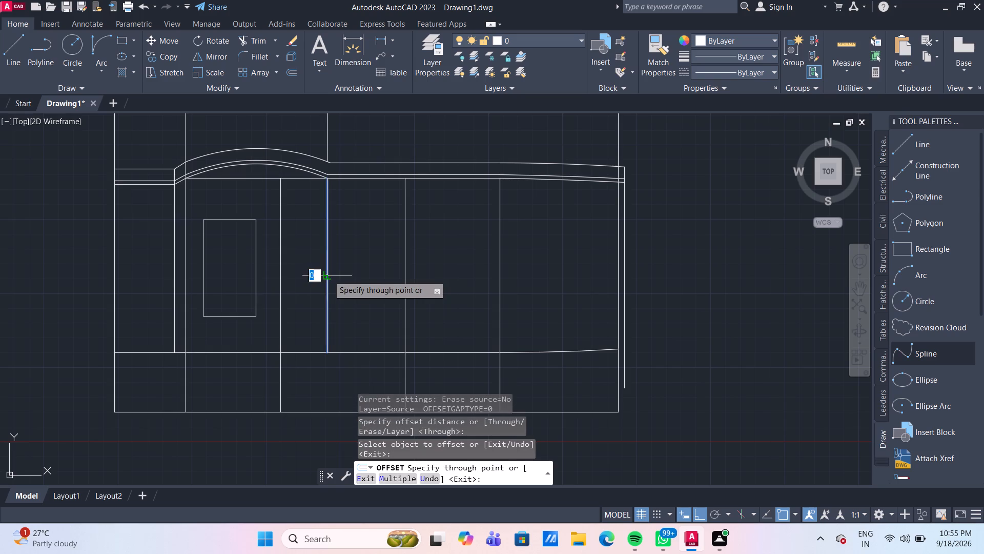
type("20")
key("Return")
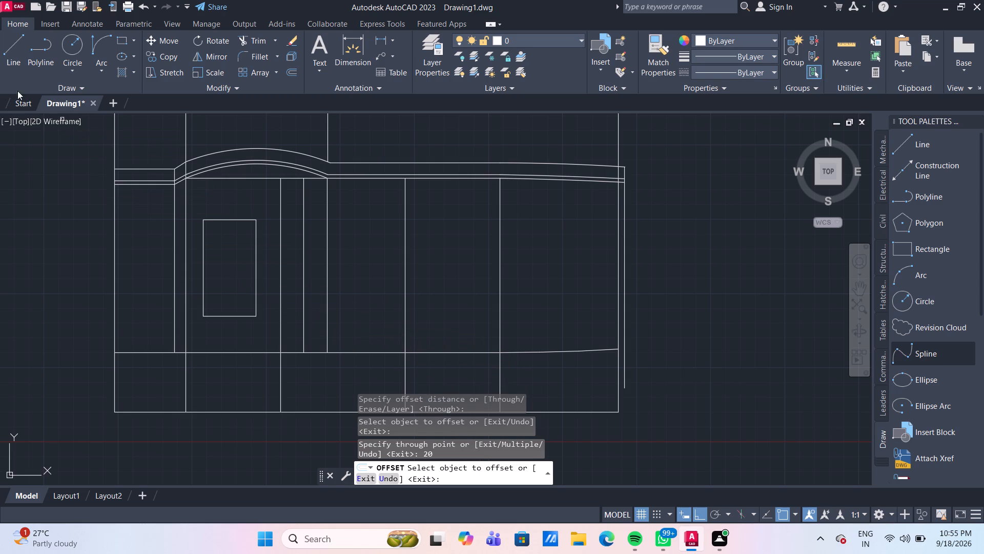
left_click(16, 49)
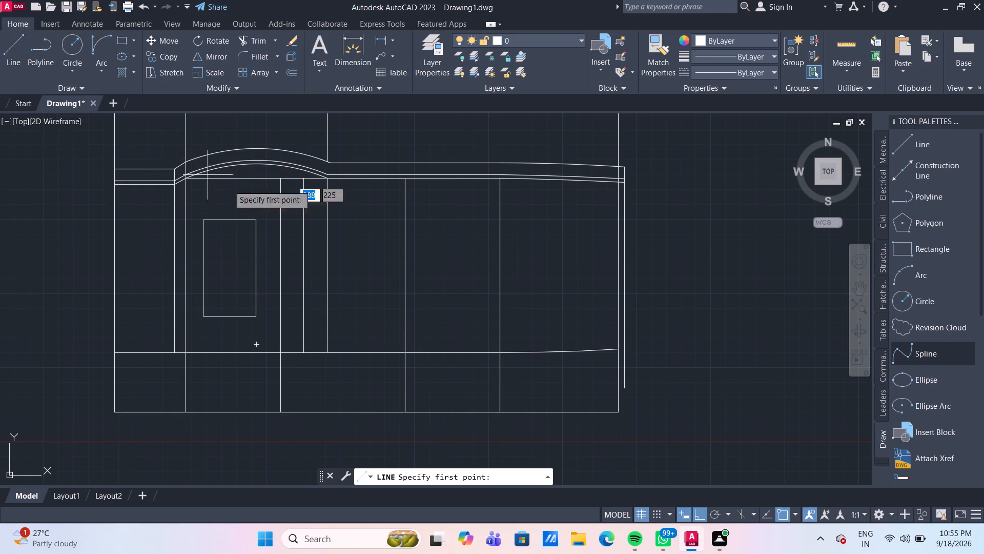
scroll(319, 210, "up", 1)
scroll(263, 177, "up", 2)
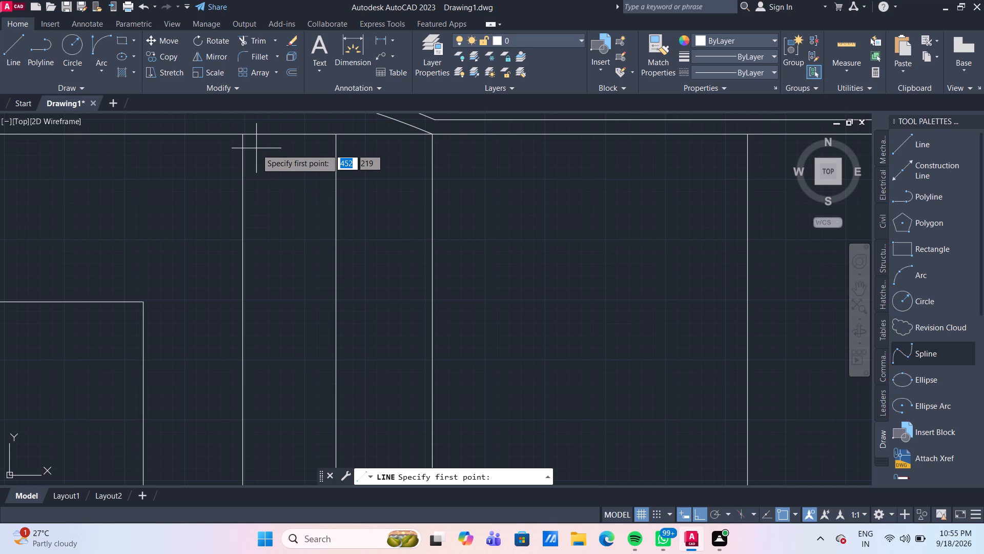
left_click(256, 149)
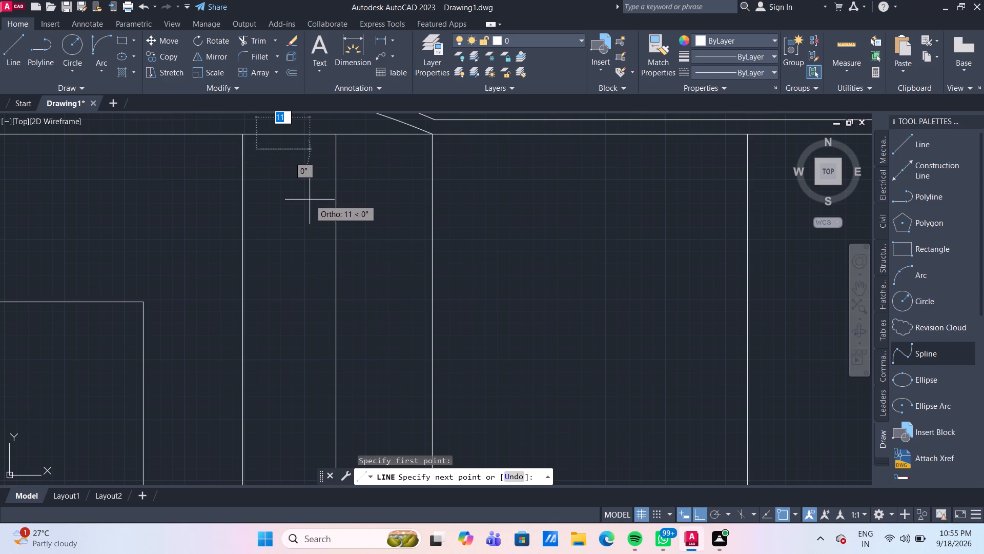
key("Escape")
Draw a rectangle about 15 units wide and 142 units high inside the narrow bay beside the window.
left_click(120, 39)
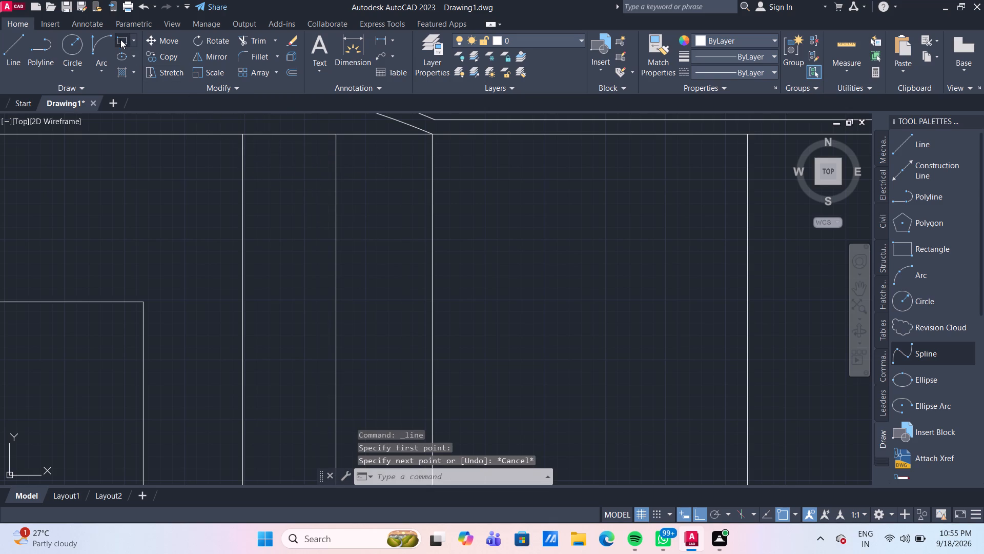
left_click(255, 148)
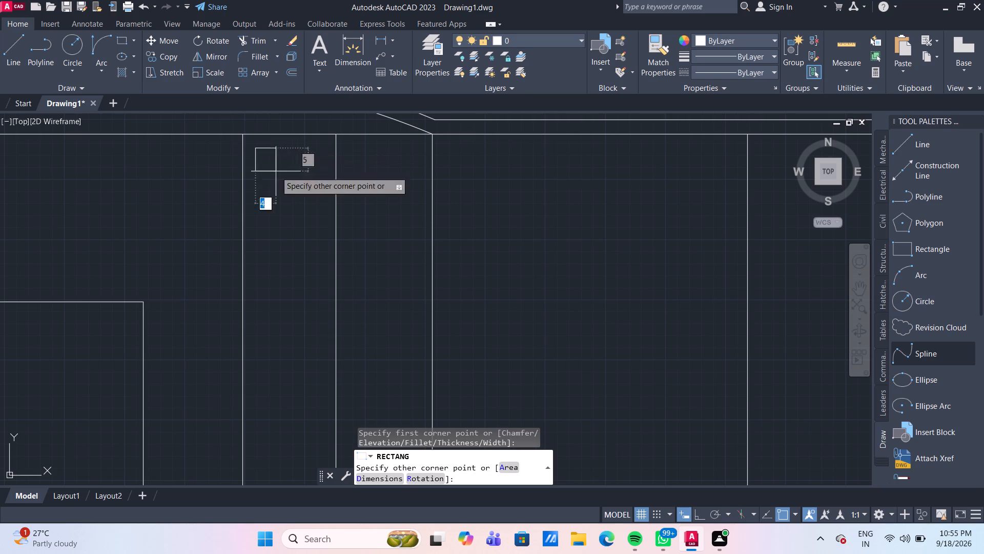
scroll(319, 284, "down", 2)
middle_click_drag(318, 286, 316, 262)
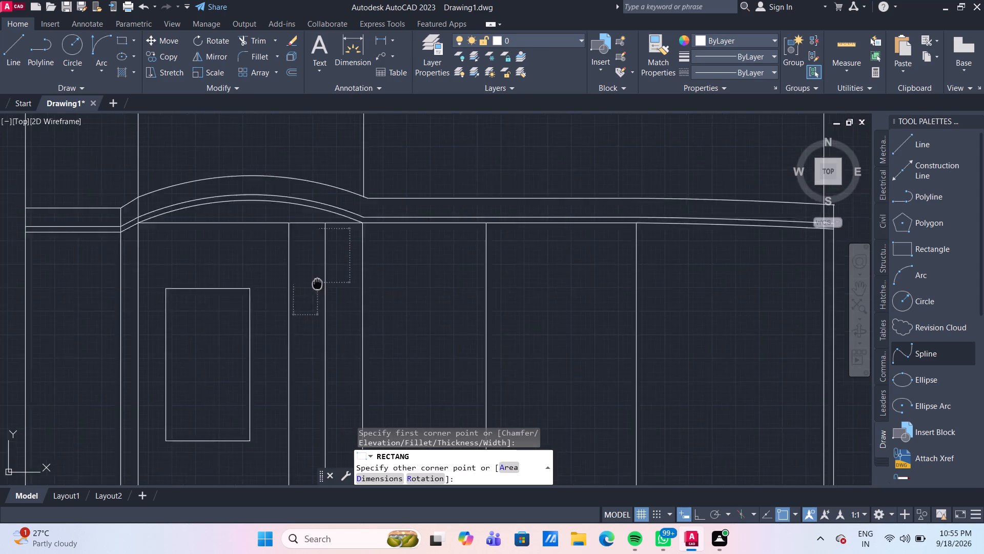
middle_click_drag(316, 262, 311, 177)
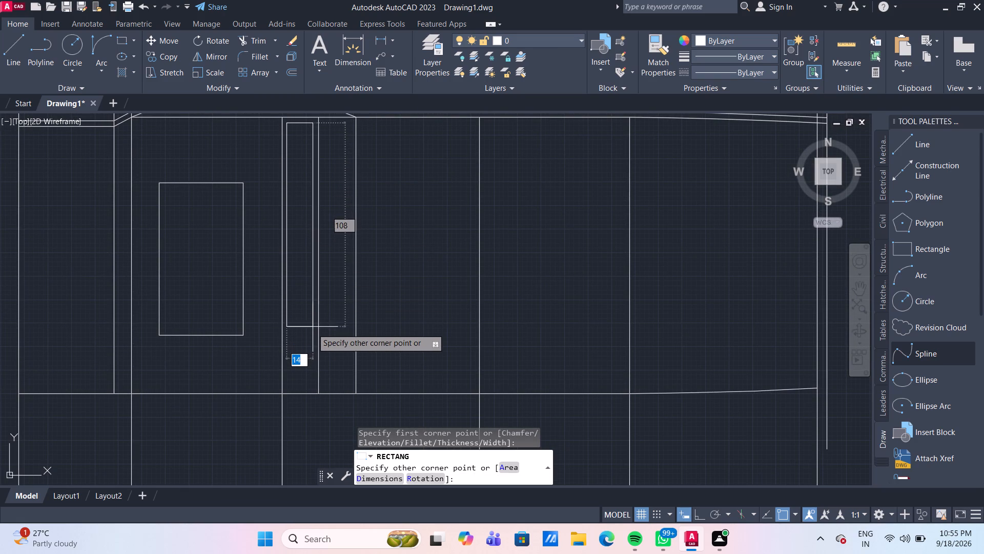
scroll(312, 334, "down", 2)
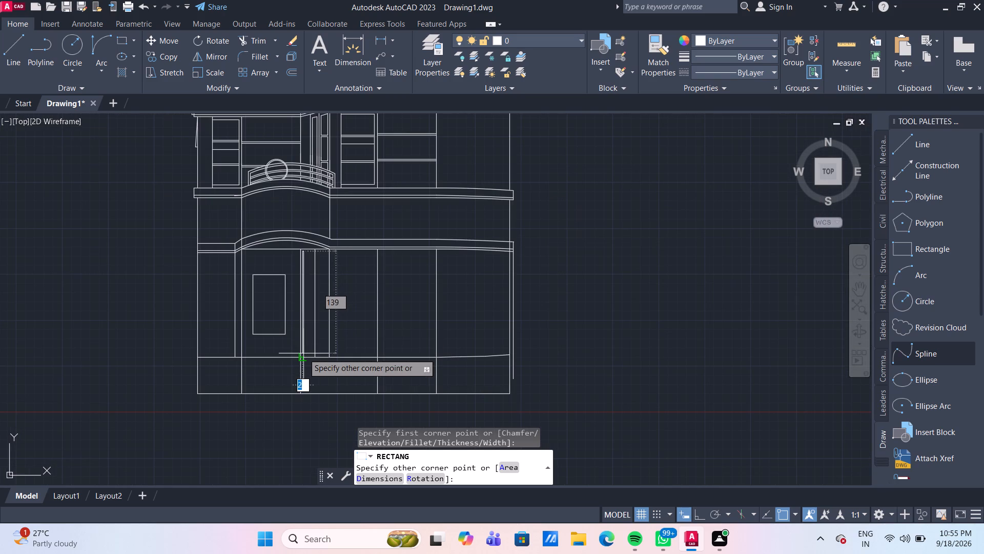
scroll(306, 354, "up", 4)
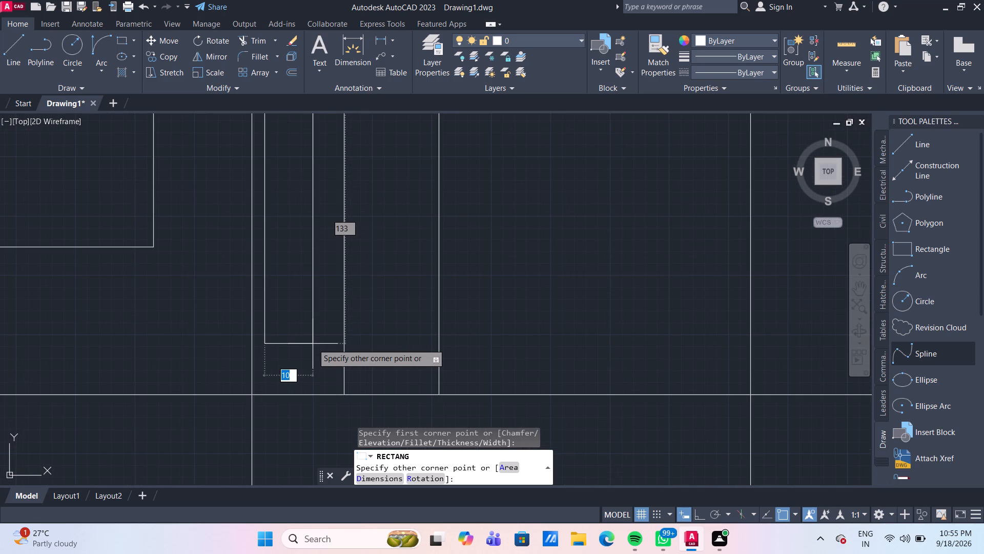
scroll(313, 344, "up", 1)
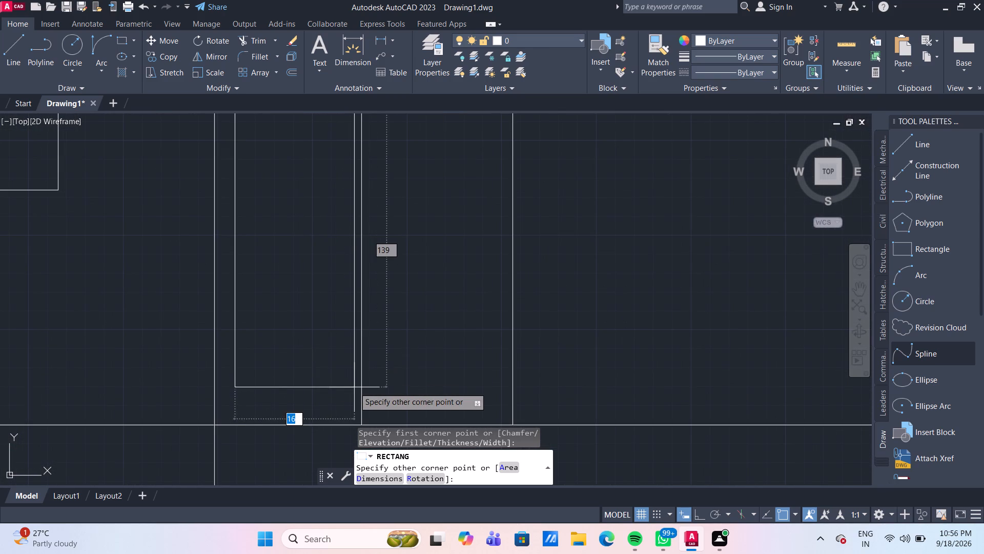
scroll(354, 387, "down", 4)
scroll(354, 387, "up", 2)
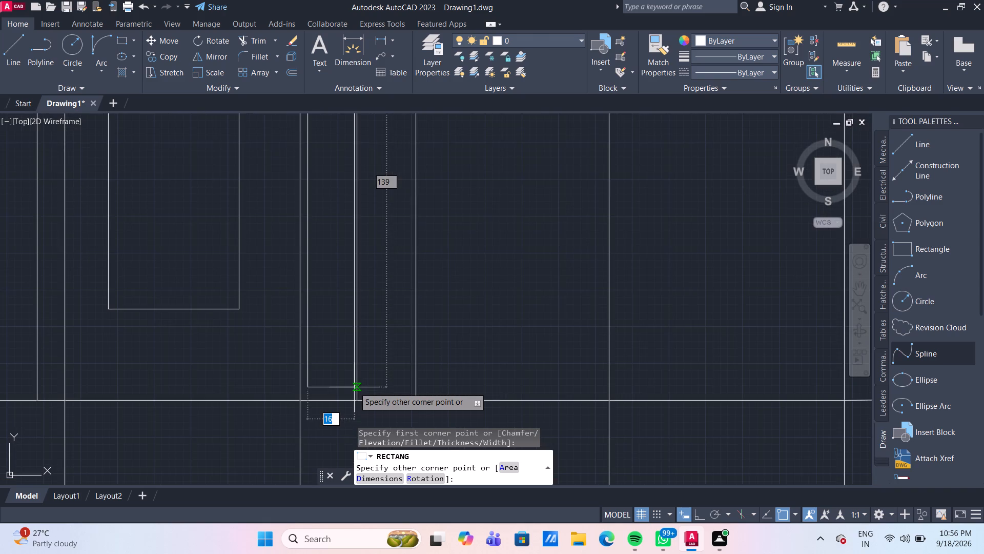
scroll(354, 387, "up", 2)
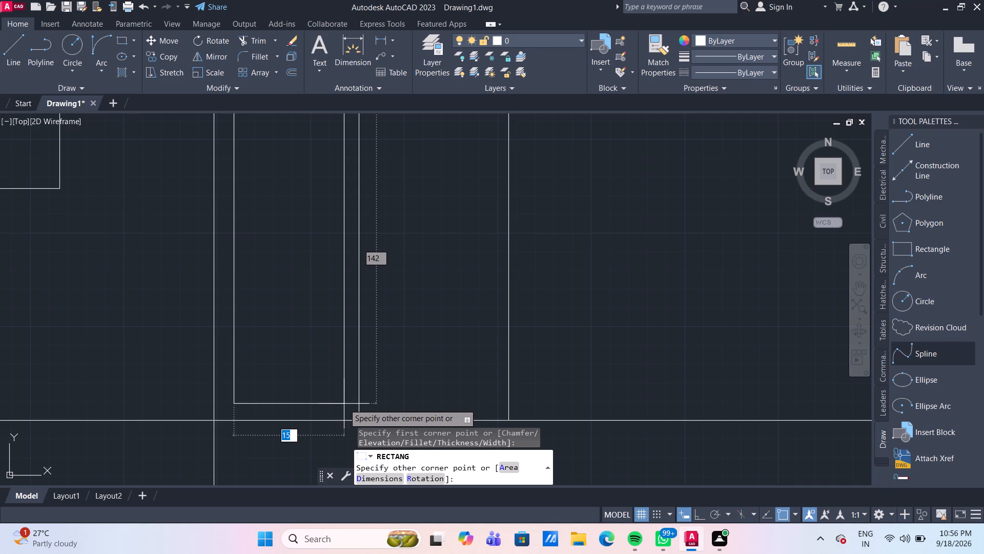
left_click(344, 404)
Offset the narrow bay's rectangle inward by 2 units.
scroll(355, 351, "down", 2)
scroll(428, 273, "down", 2)
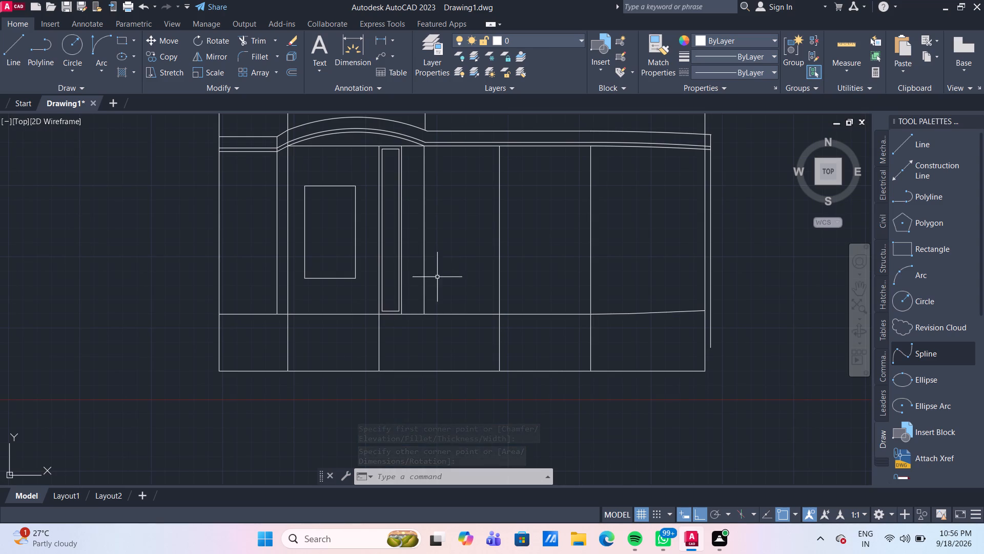
scroll(429, 259, "up", 1)
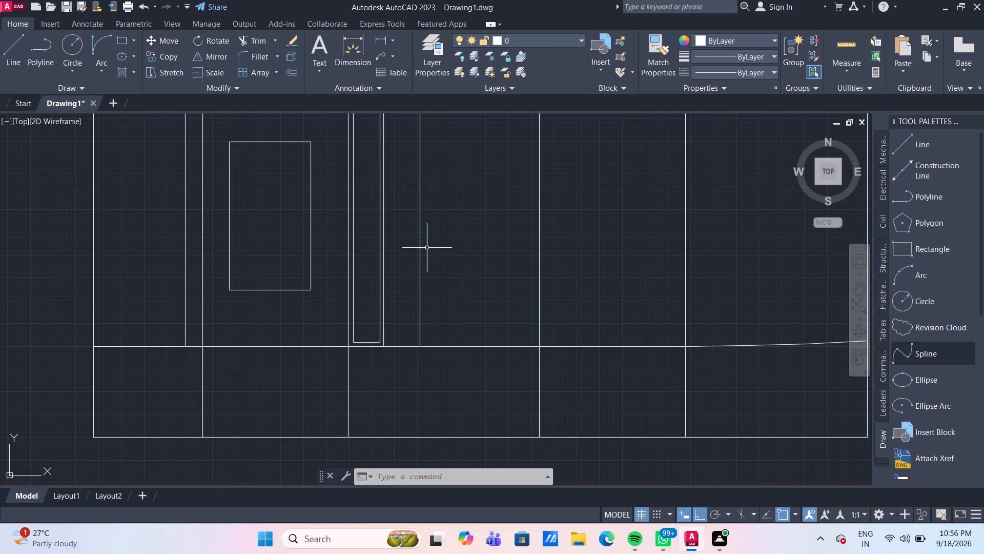
middle_click_drag(423, 247, 418, 289)
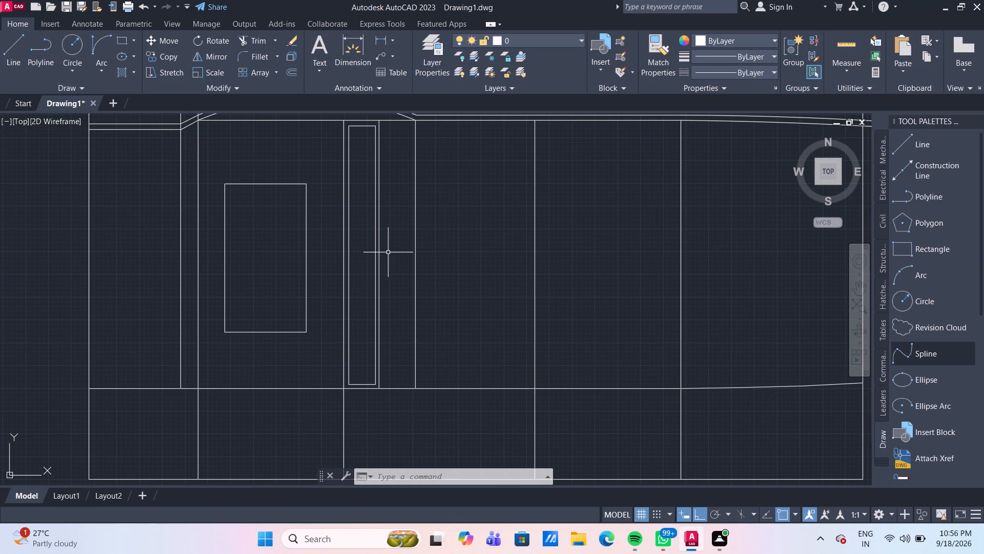
key("o")
key("Return")
key("Return")
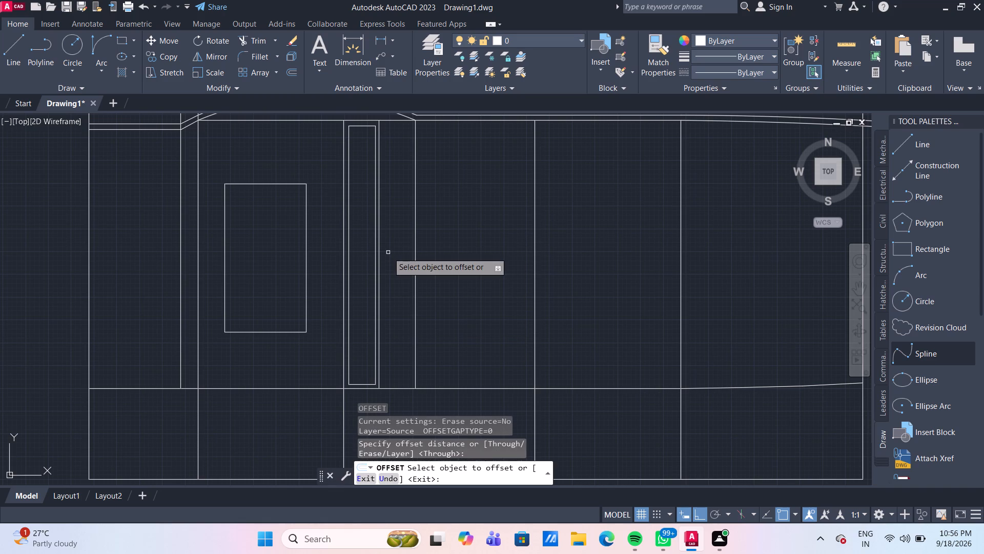
left_click(348, 272)
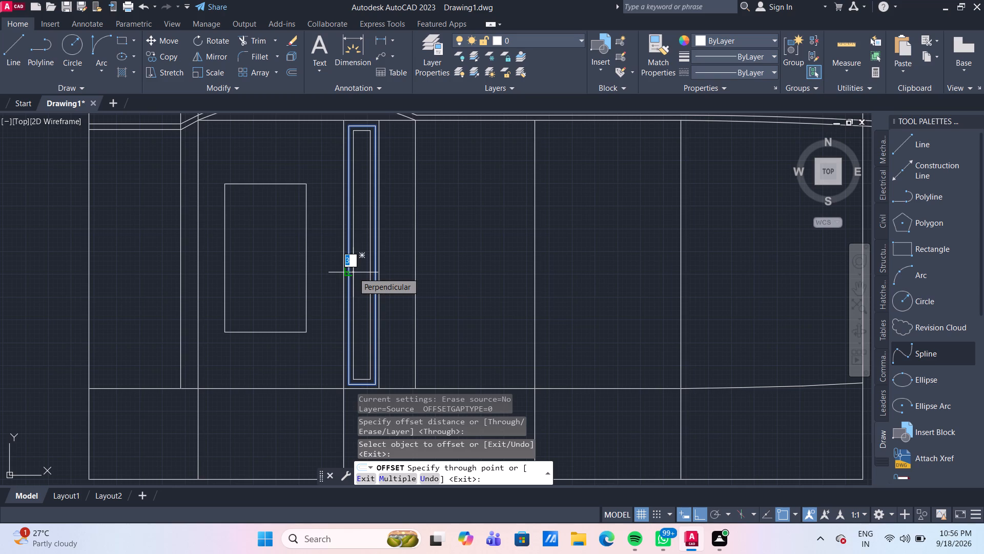
key("2")
key("Return")
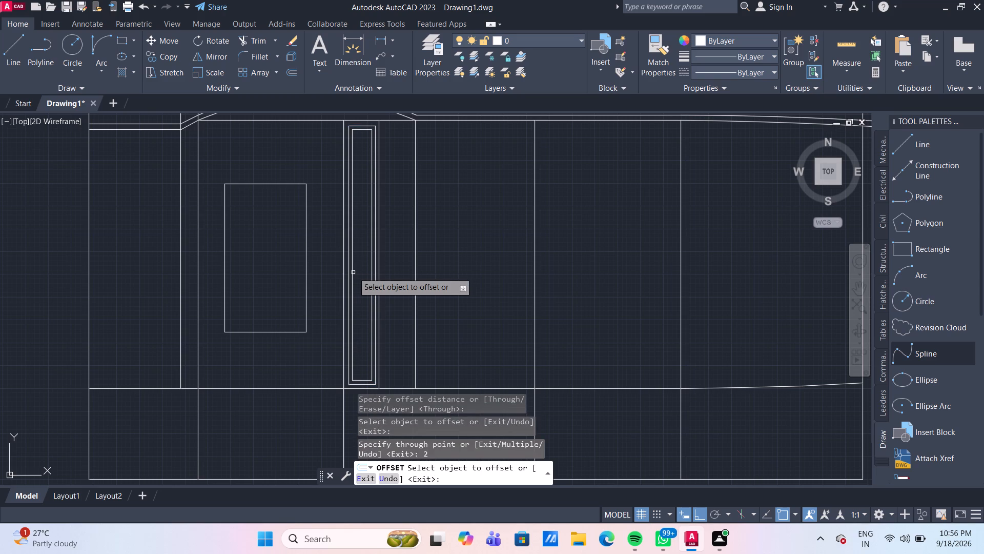
scroll(393, 127, "up", 1)
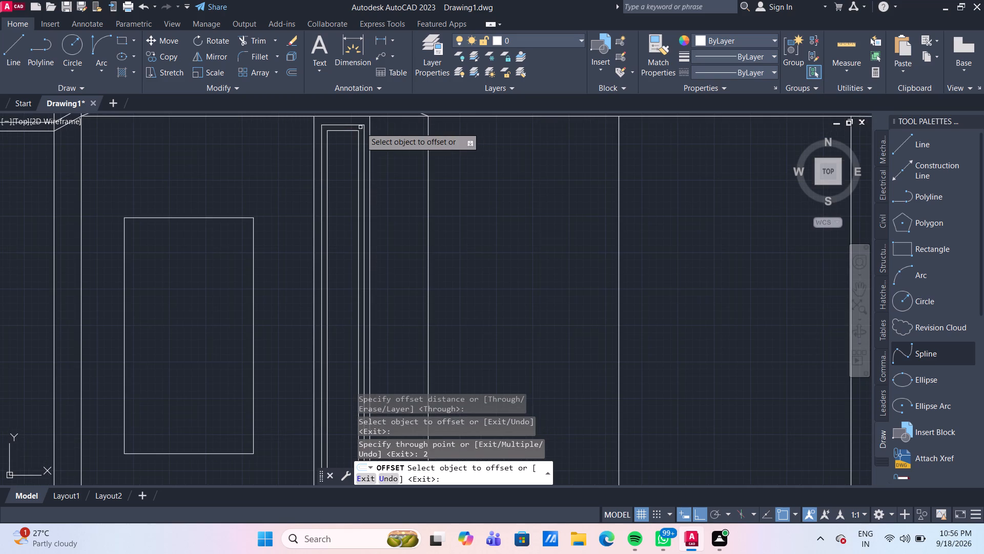
scroll(360, 127, "up", 1)
key("Escape")
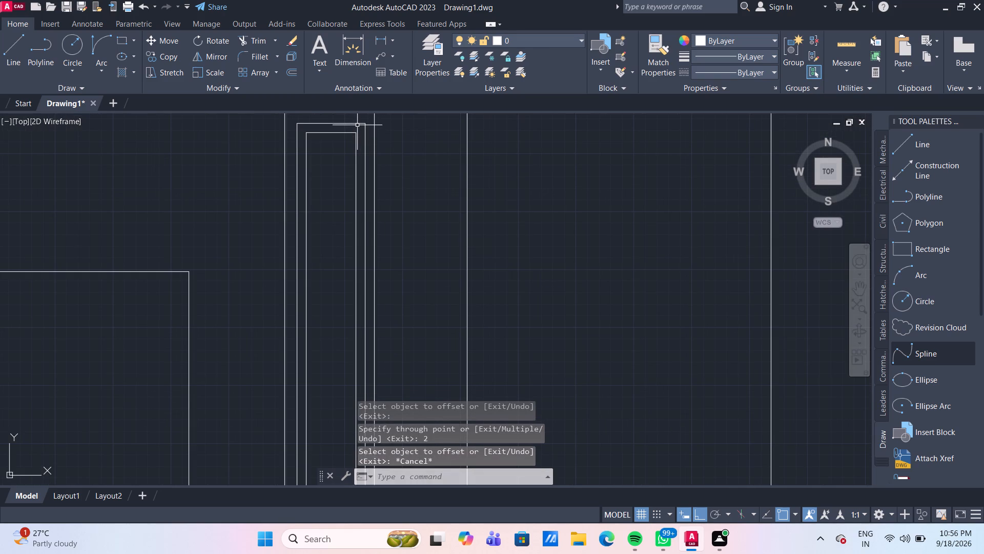
Delete the outer of the two nested rectangles in the narrow bay.
left_click(356, 124)
key("Delete")
Measure the width and height of the bay between the vertical under the arc's right end and the next vertical.
scroll(440, 174, "down", 2)
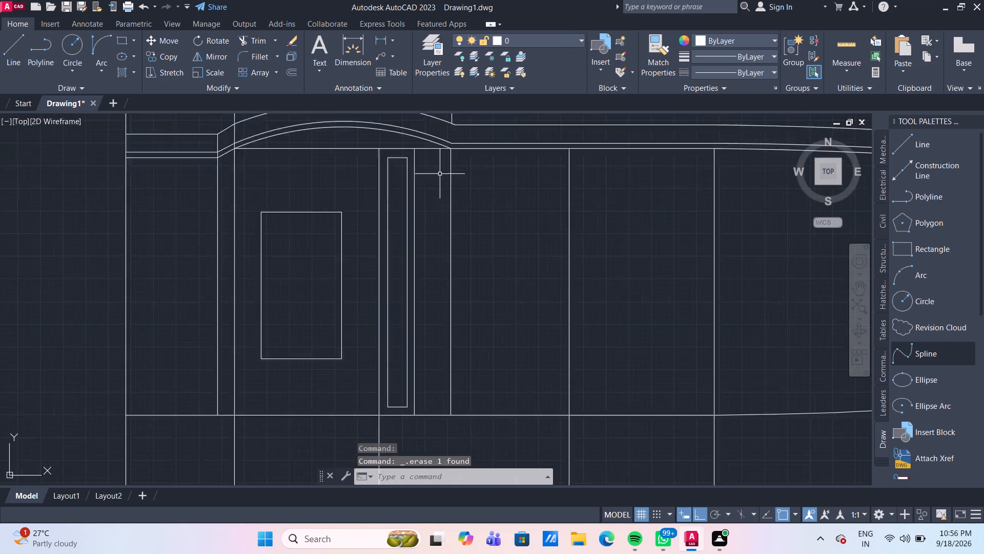
scroll(440, 174, "down", 1)
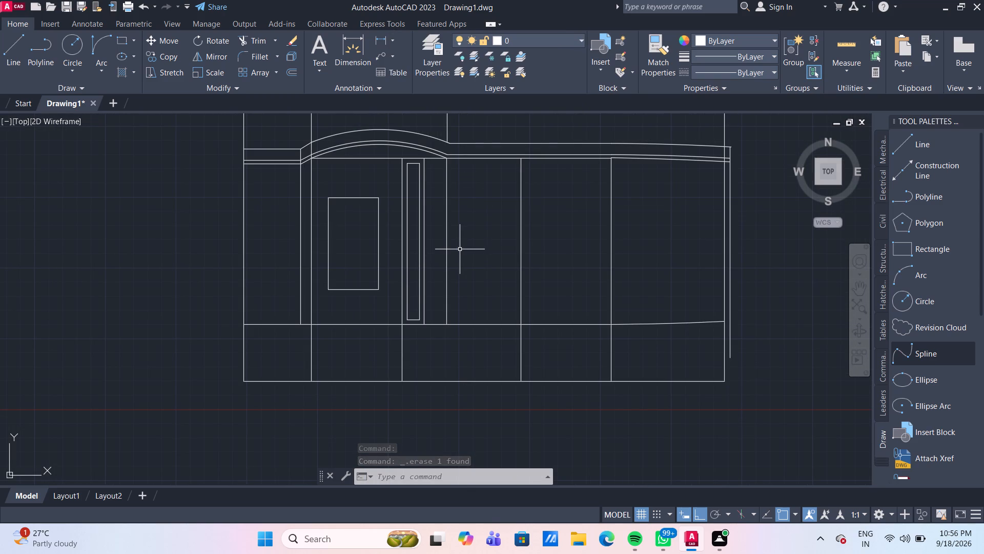
left_click(846, 49)
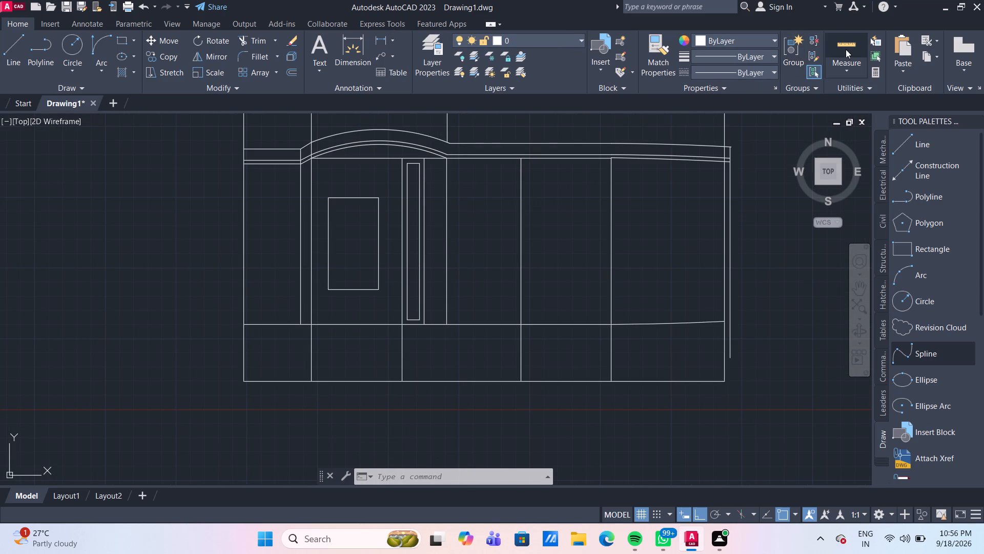
scroll(574, 216, "up", 1)
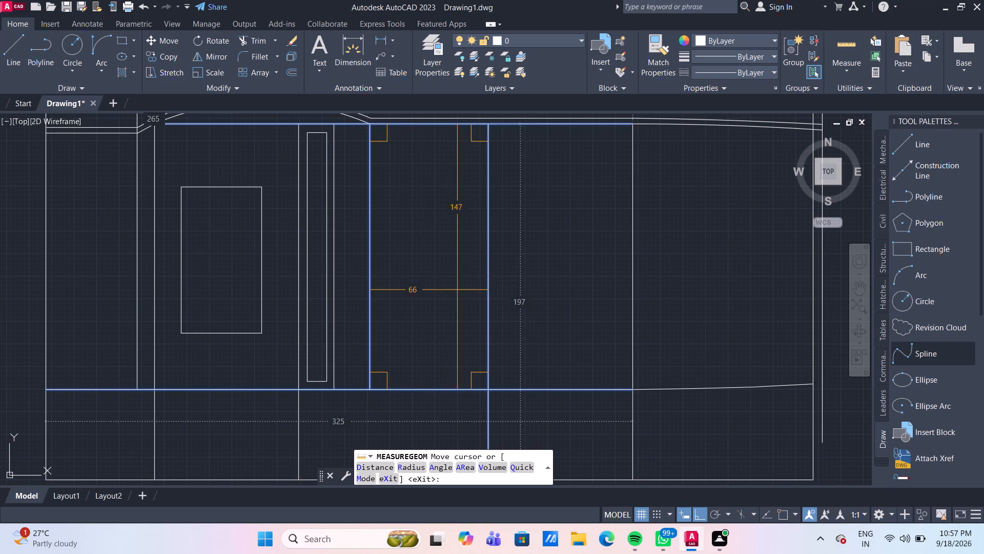
key("Escape")
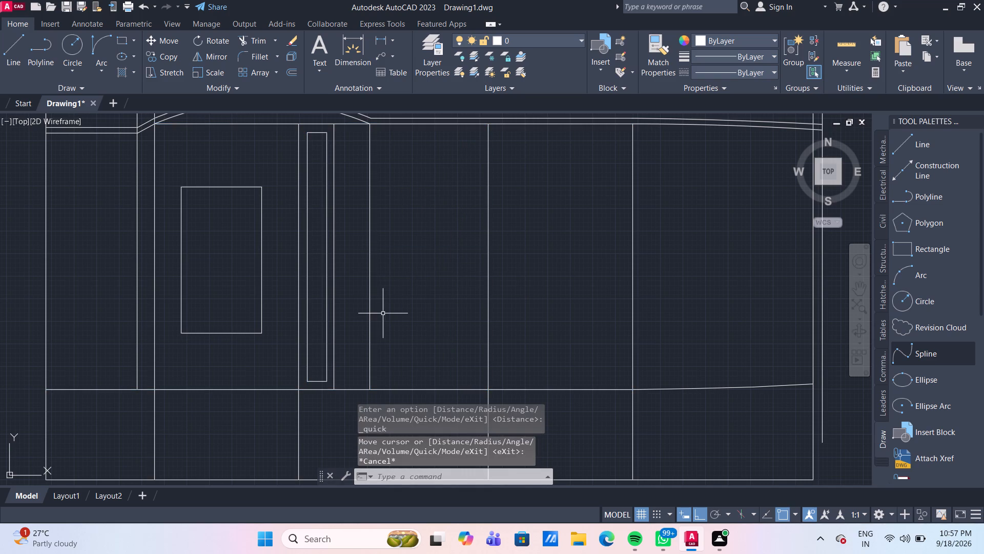
Explode the remaining tall rectangle in the narrow bay into separate lines.
scroll(383, 314, "up", 1)
left_click(290, 281)
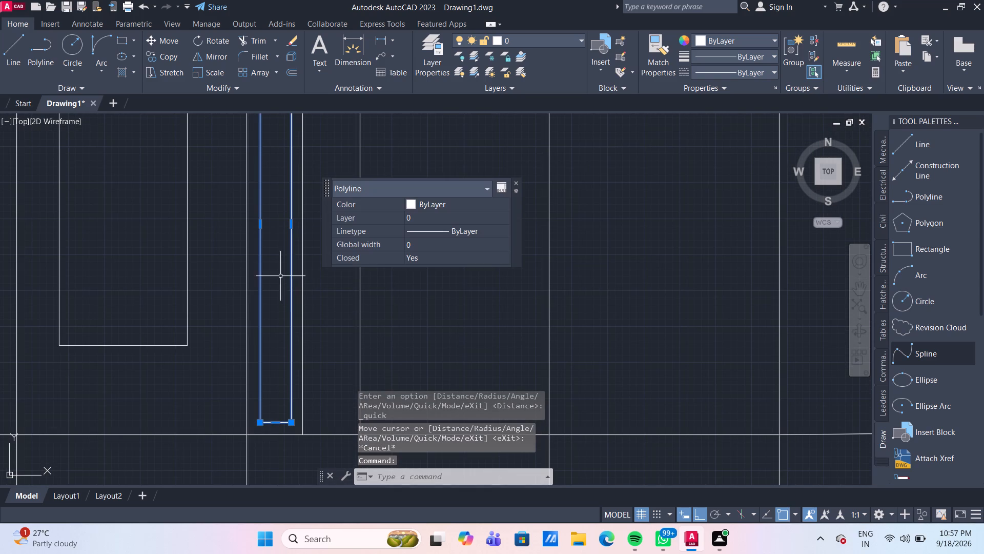
left_click(290, 56)
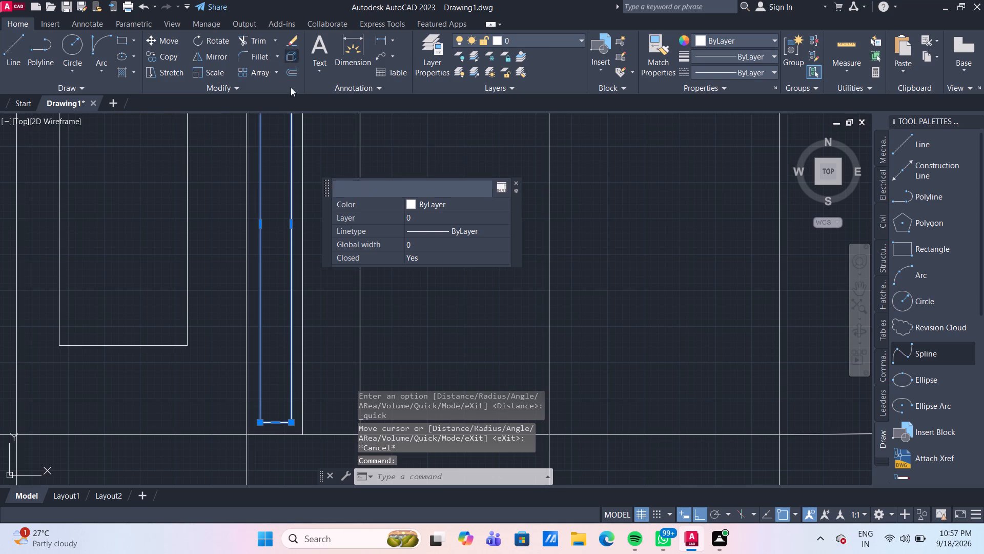
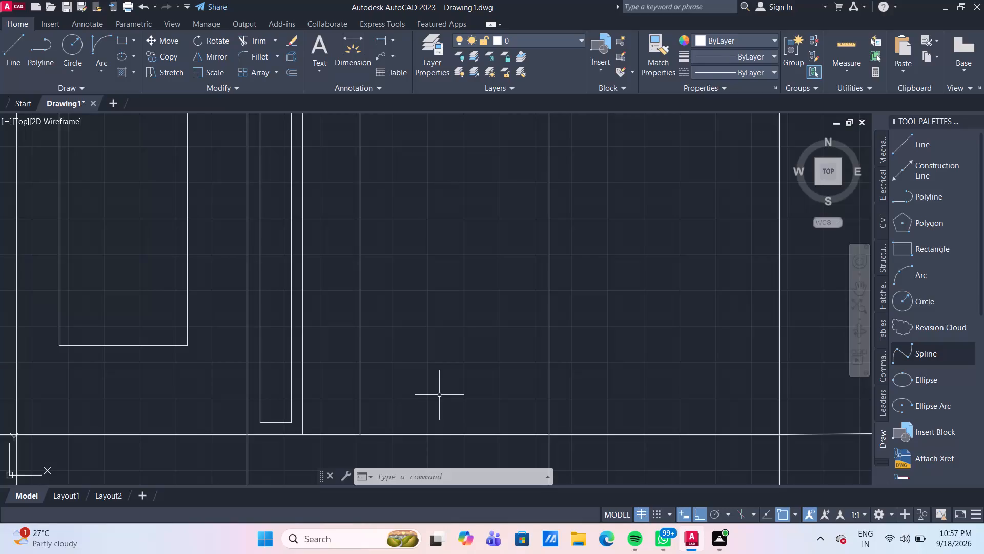
Offset the tall narrow panel's bottom edge upward by 32.25, and offset the resulting line a further 3 upward.
key("o")
key("Return")
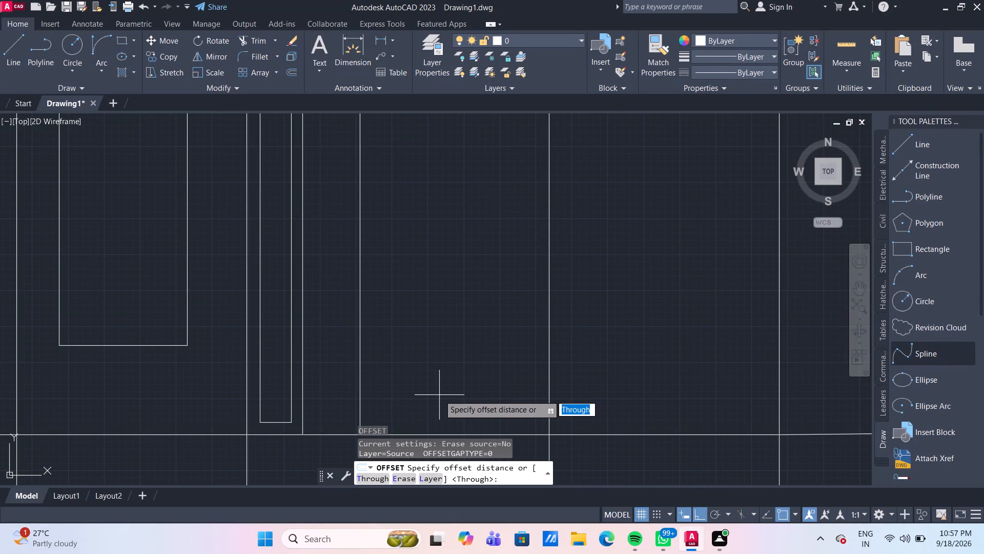
key("Return")
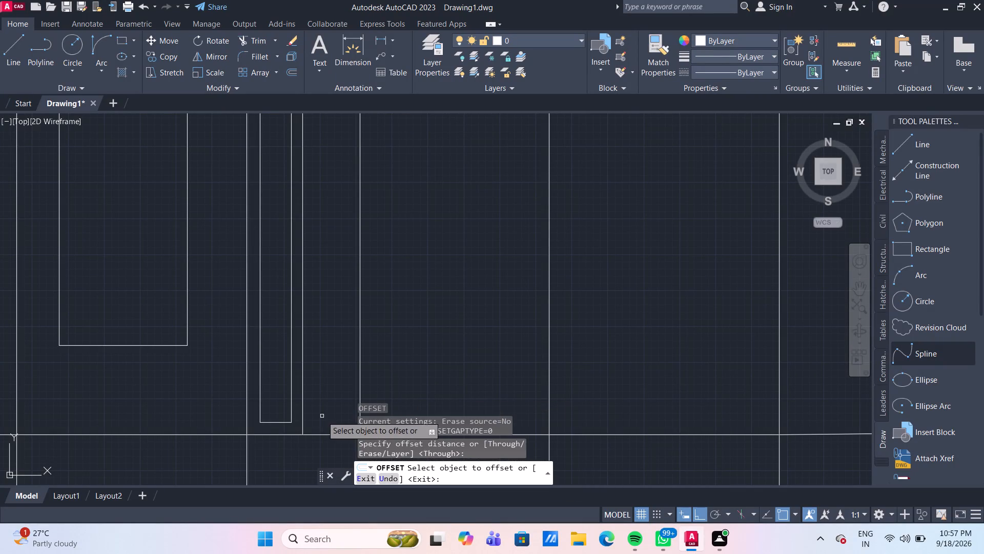
left_click(275, 422)
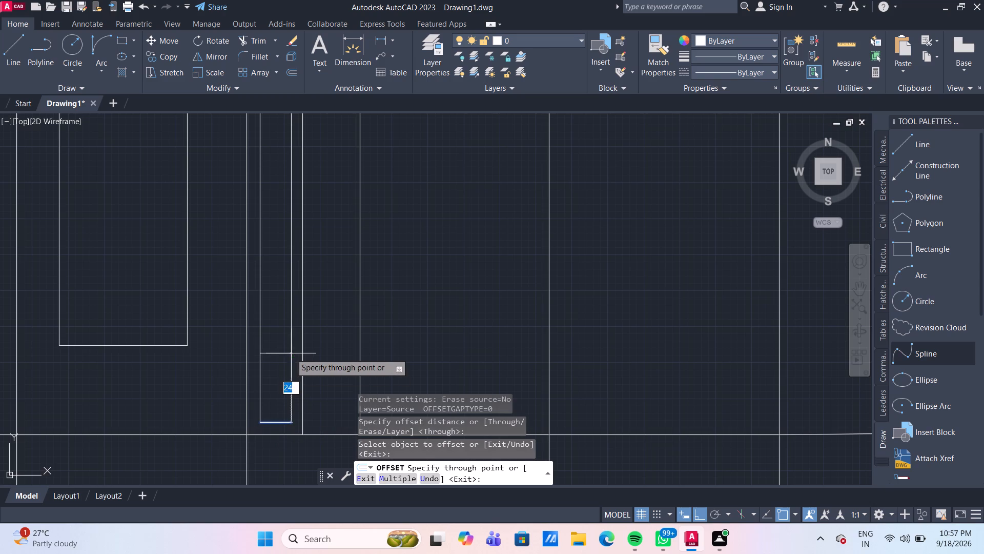
type("32.25")
key("Return")
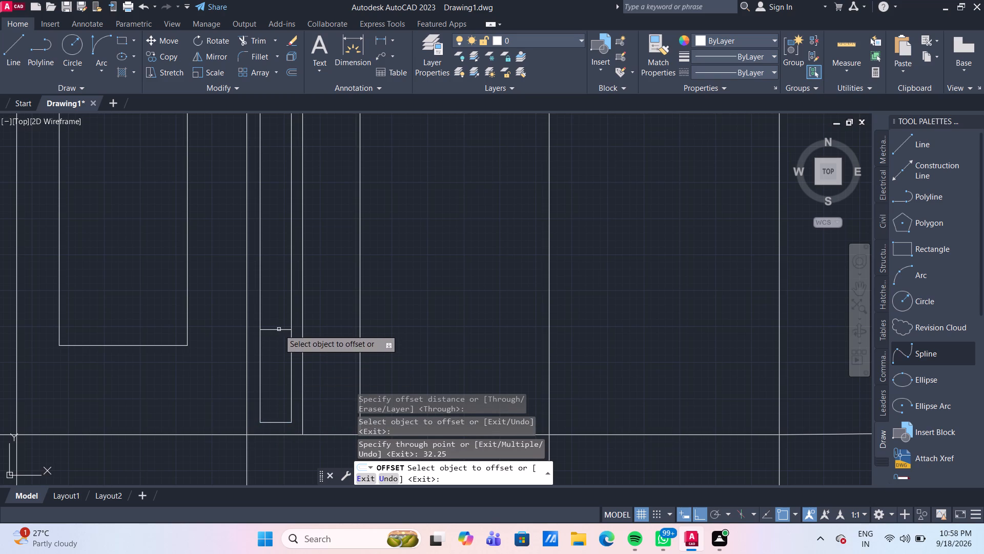
left_click(279, 329)
key("3")
key("Return")
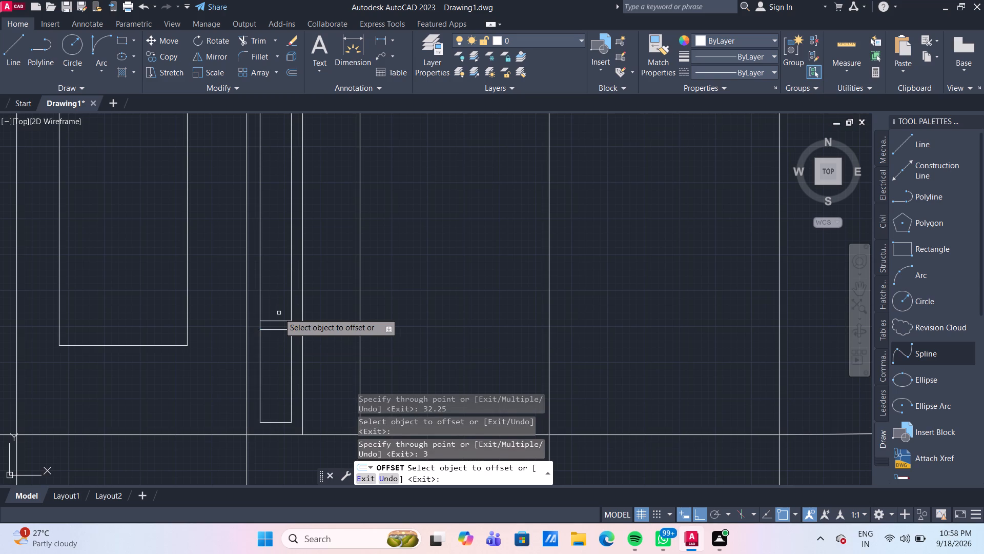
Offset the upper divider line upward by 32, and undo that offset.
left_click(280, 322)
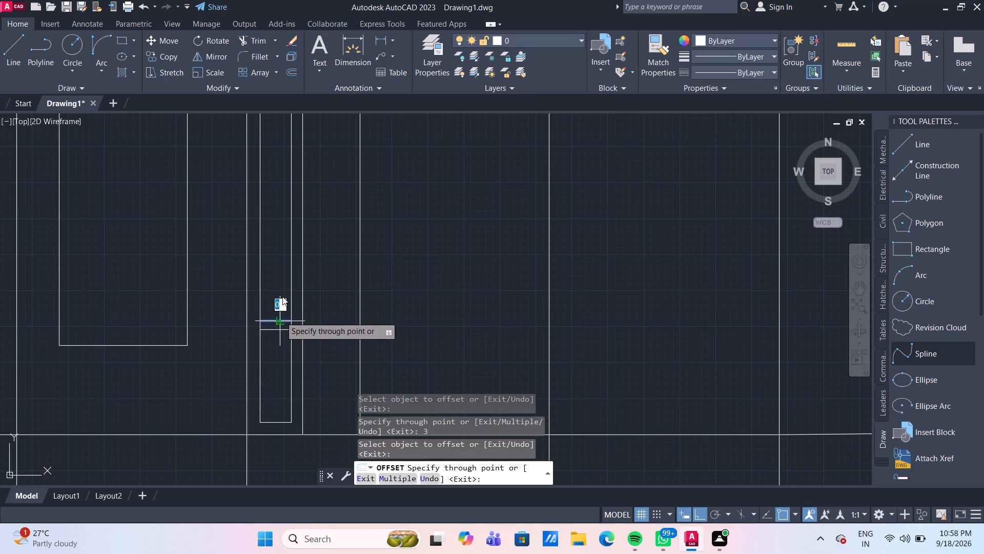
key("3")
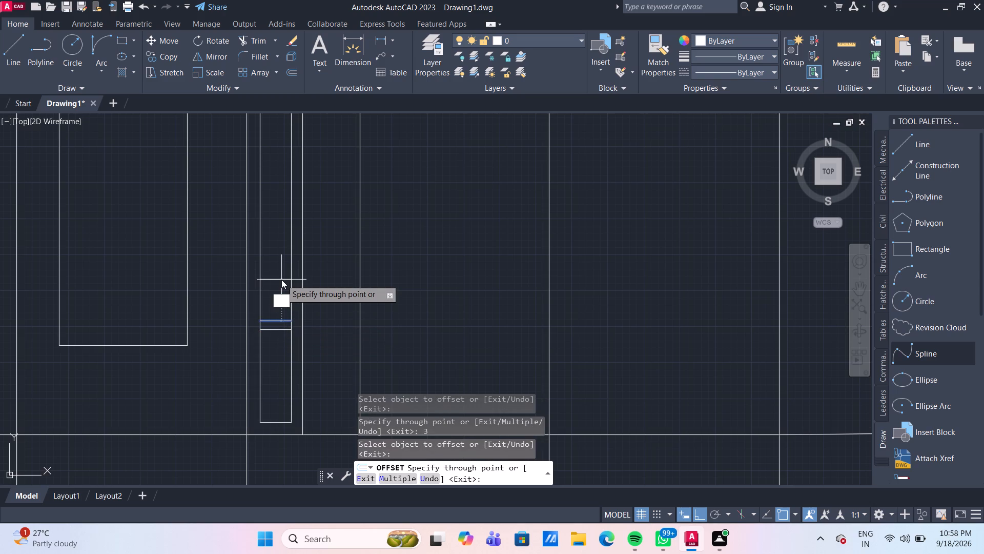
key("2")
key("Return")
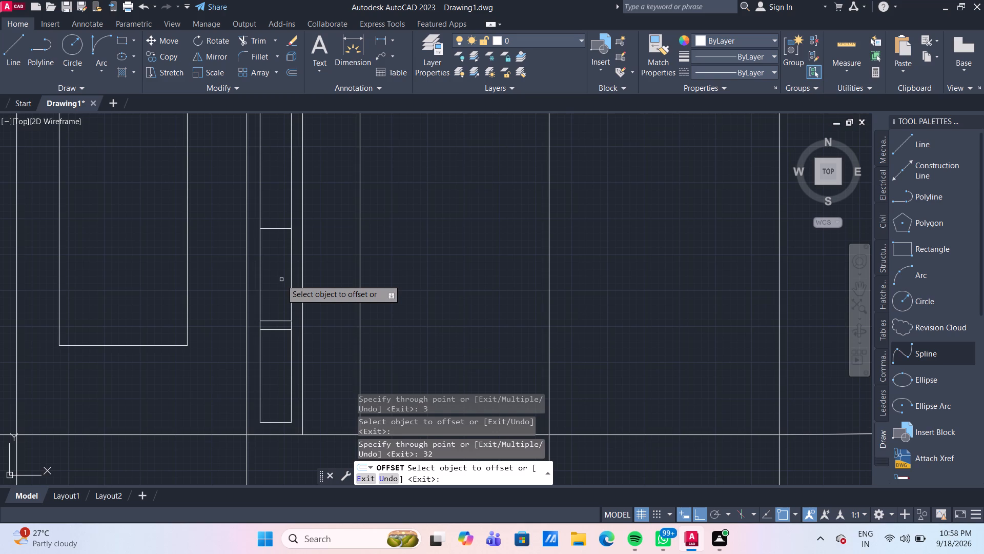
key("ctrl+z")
Offset the upper divider line upward by 32.25 and the resulting line by 3 to form the second gap.
left_click(280, 320)
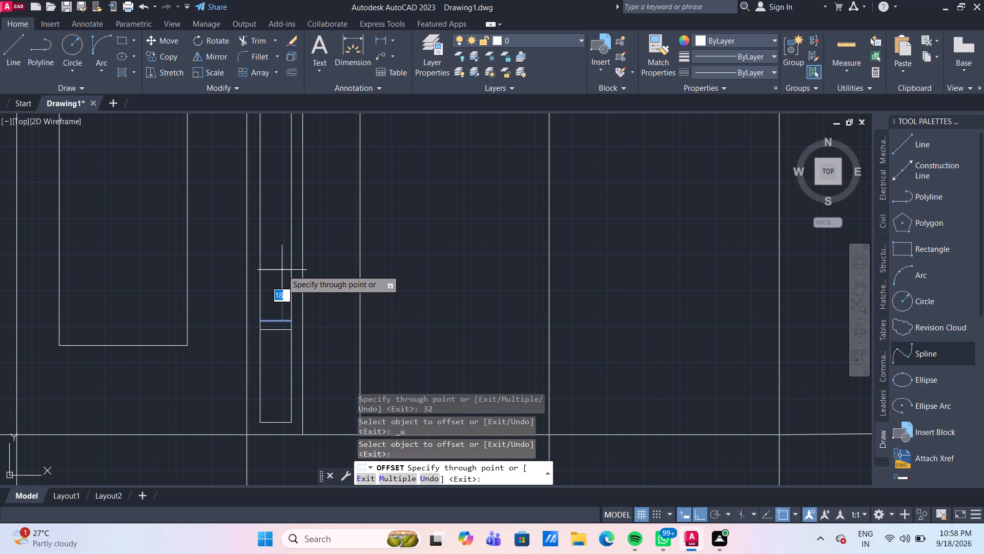
type("32.25")
key("Return")
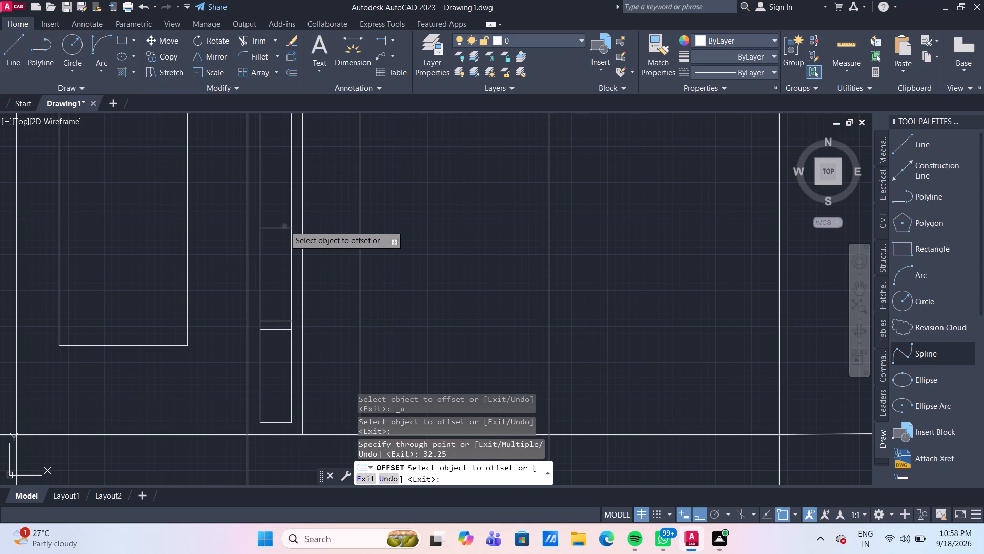
left_click(284, 229)
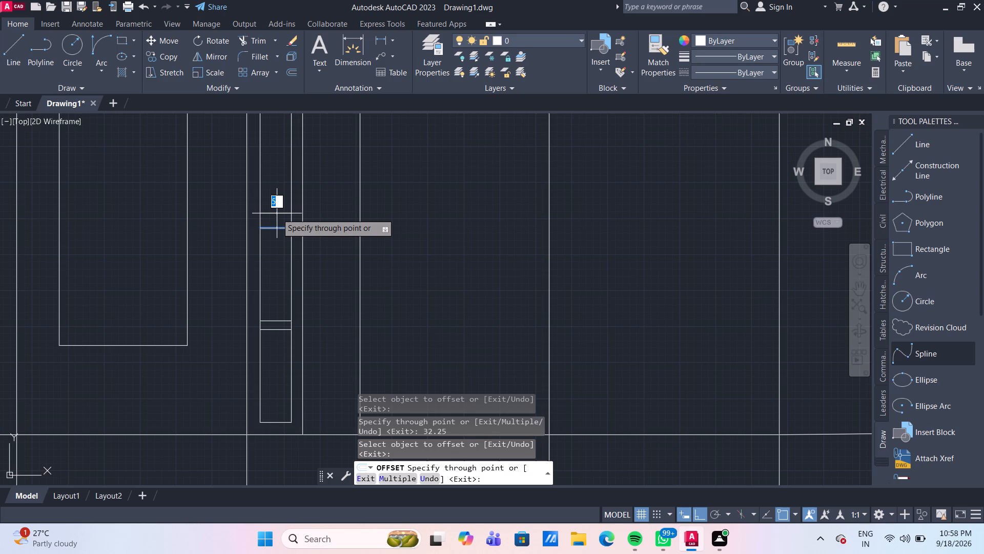
key("3")
key("Return")
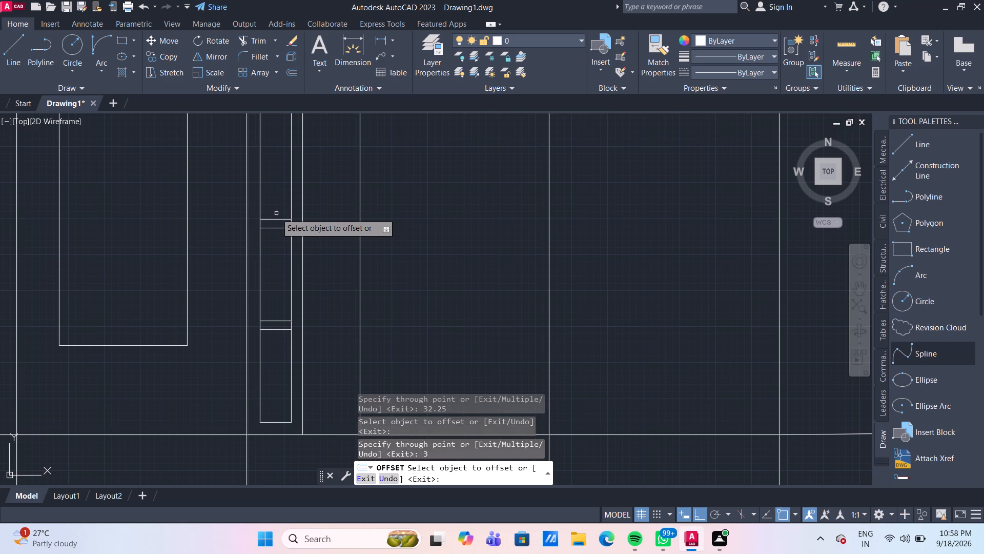
Offset the second gap's upper line upward by 32.25 and the resulting line by 3 to form the third gap.
left_click_drag(277, 219, 277, 202)
type("32.25")
key("Return")
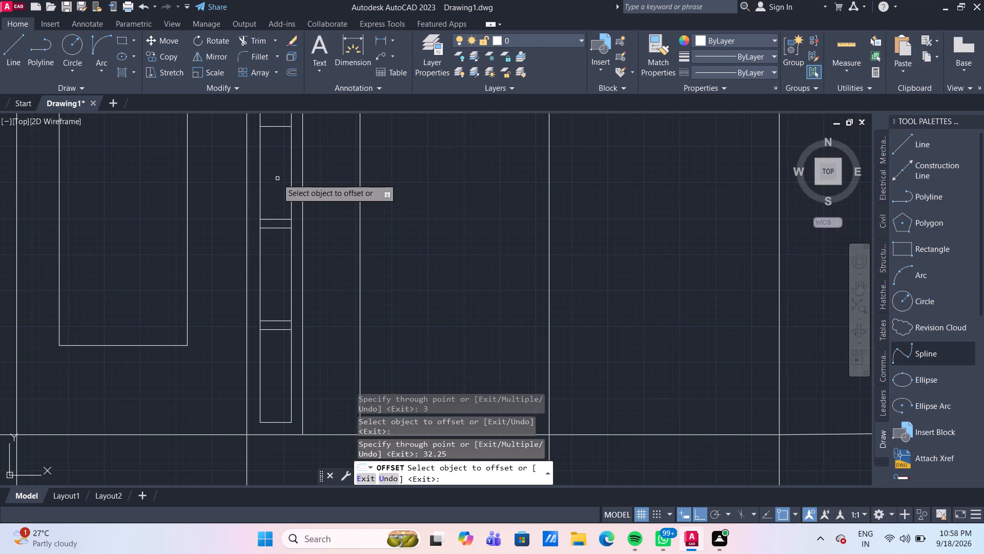
middle_click_drag(277, 179, 286, 299)
scroll(277, 179, "down", 1)
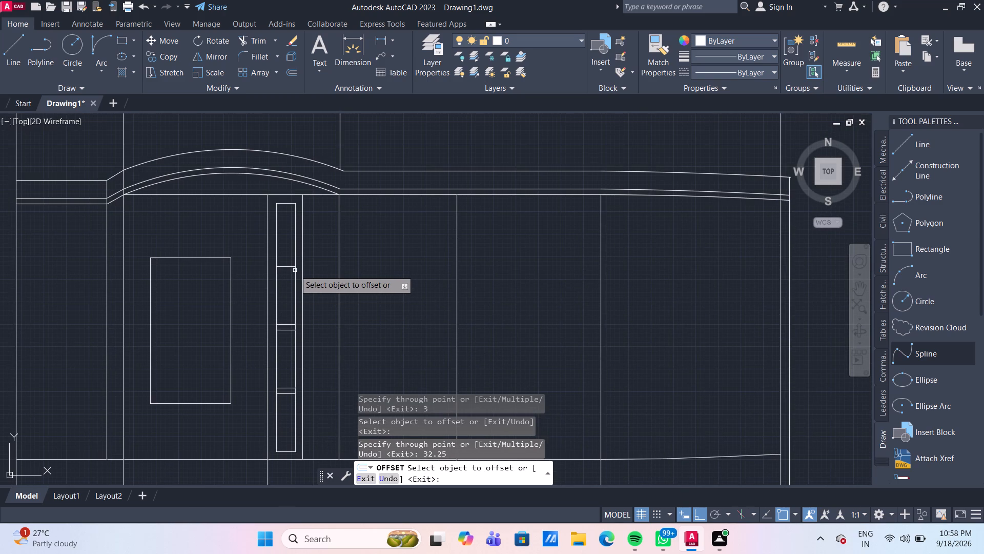
left_click(290, 266)
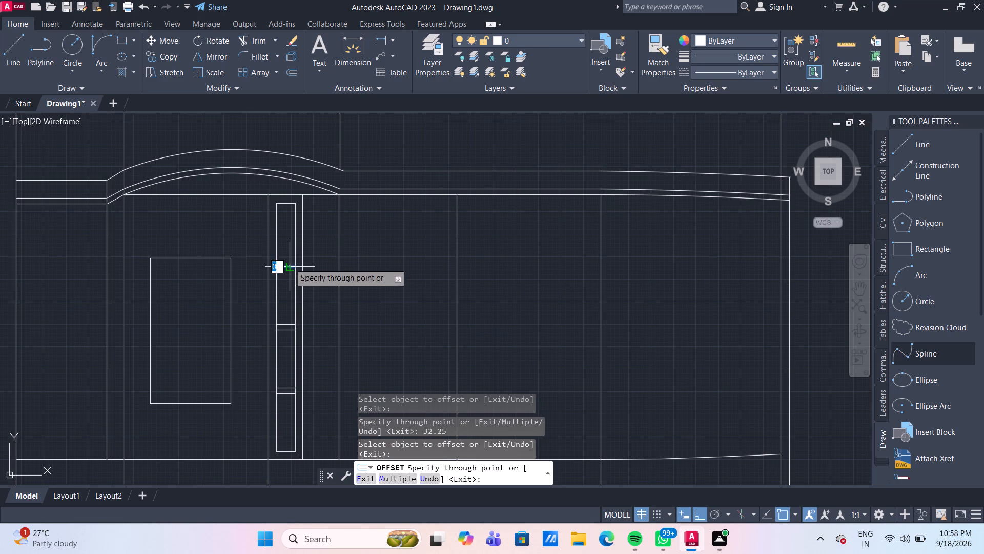
key("3")
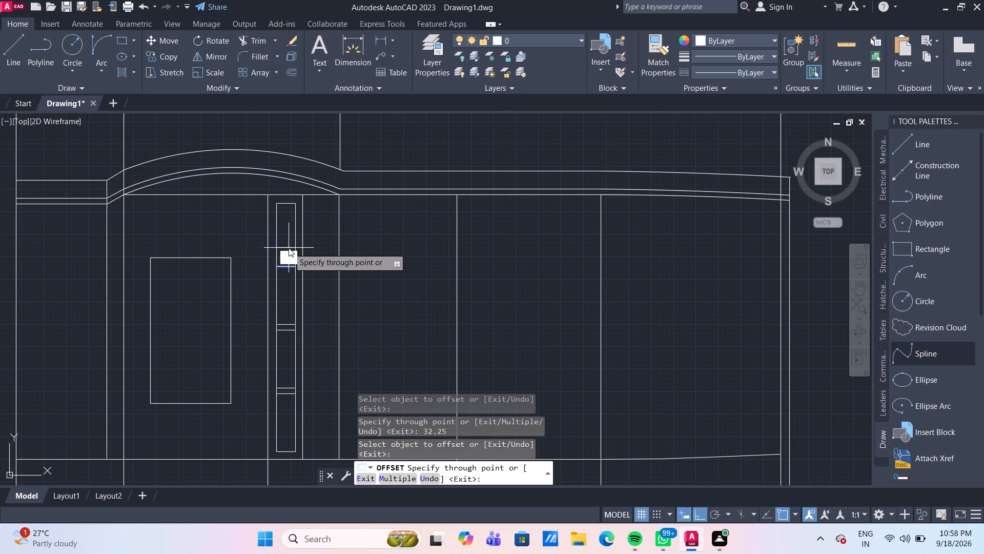
key("Return")
key("Escape")
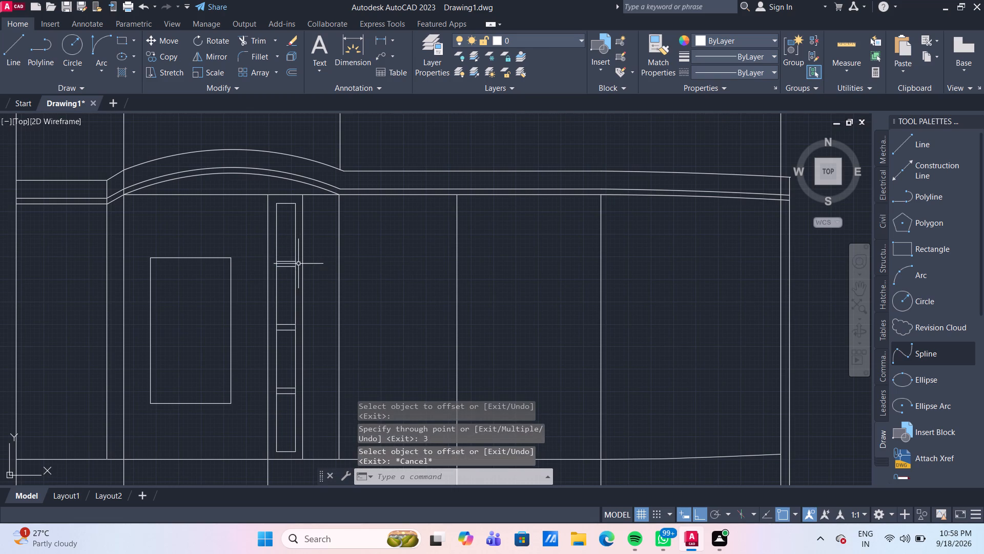
Trim the narrow panel's two side edges between the uppermost pair of divider lines.
scroll(298, 264, "up", 3)
type("tr")
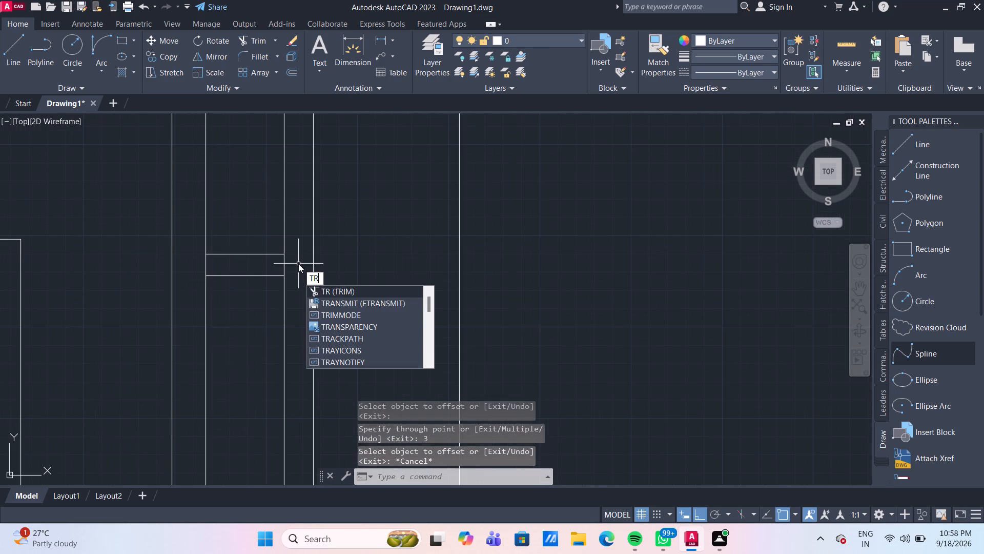
key("Return")
left_click(201, 266)
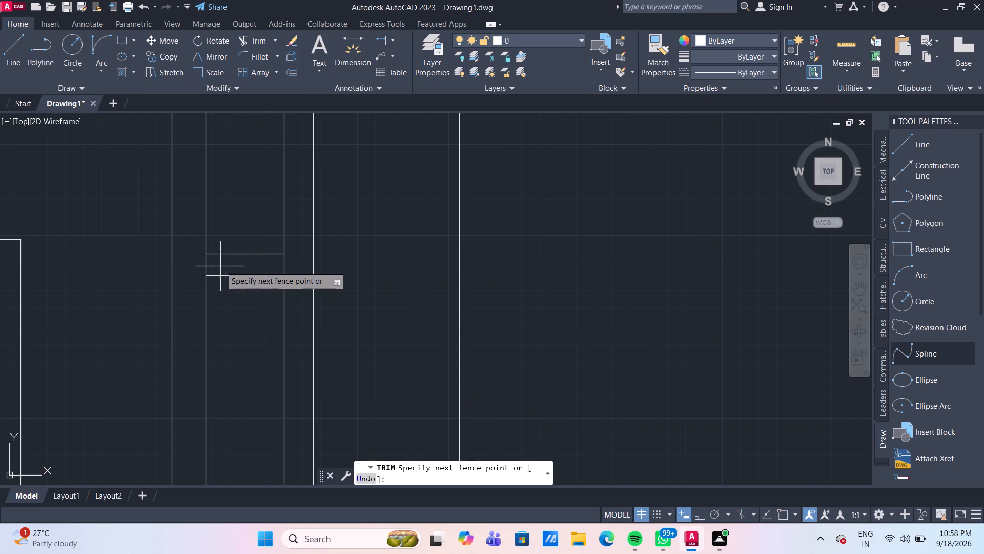
left_click(291, 266)
Trim the narrow panel's side edges between the middle pair of divider lines.
scroll(289, 271, "down", 3)
scroll(267, 325, "up", 2)
middle_click_drag(278, 313, 272, 245)
scroll(273, 285, "up", 2)
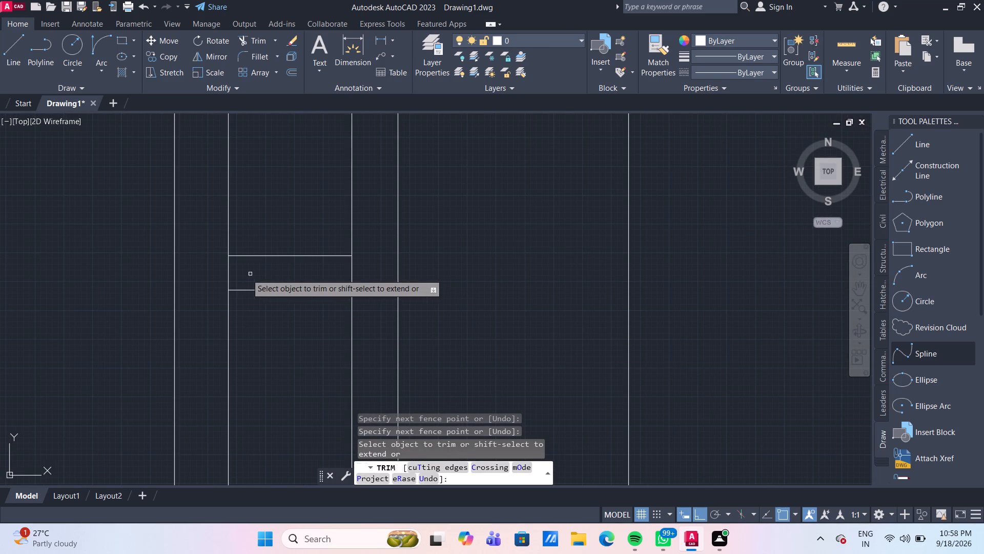
left_click(219, 271)
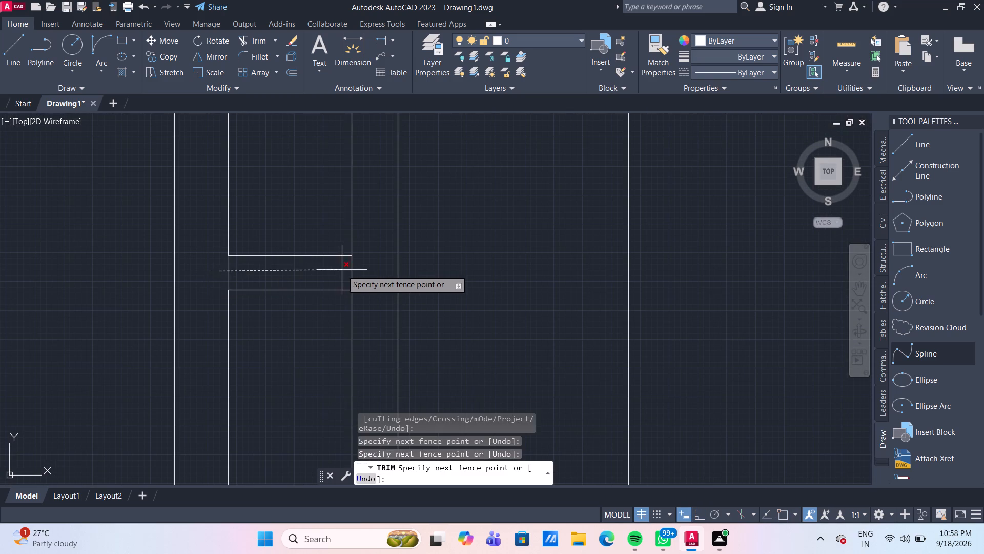
left_click(364, 274)
Trim the narrow panel's side edges between the lowest pair of divider lines, completing four separate panes.
scroll(365, 280, "down", 3)
middle_click_drag(352, 341, 353, 341)
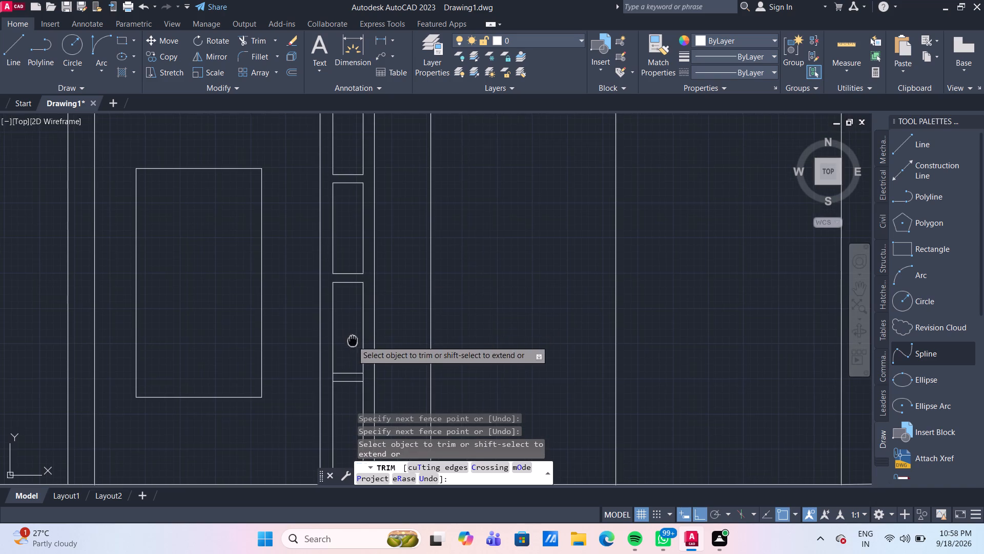
middle_click_drag(353, 341, 334, 250)
scroll(334, 250, "up", 3)
left_click(244, 335)
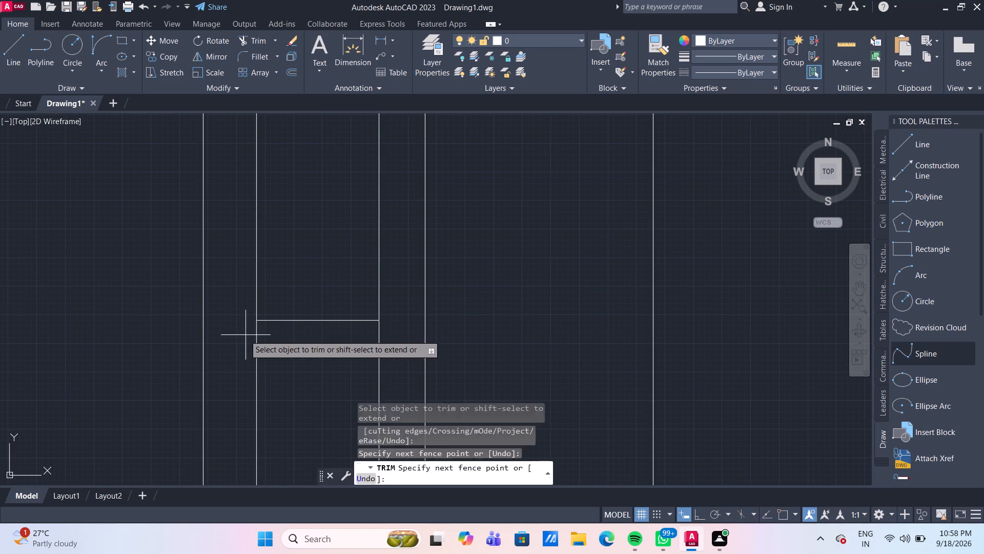
left_click(387, 335)
scroll(428, 313, "down", 6)
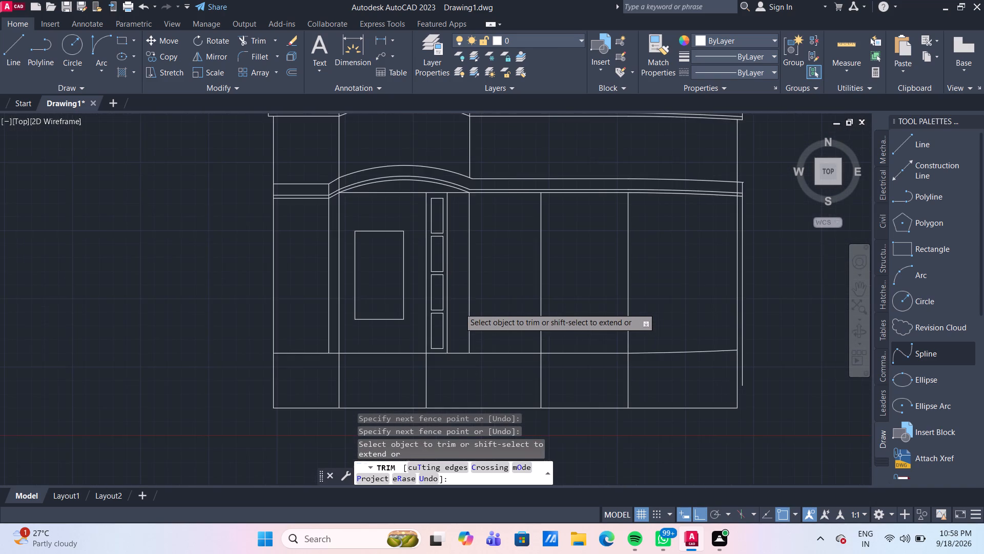
key("Escape")
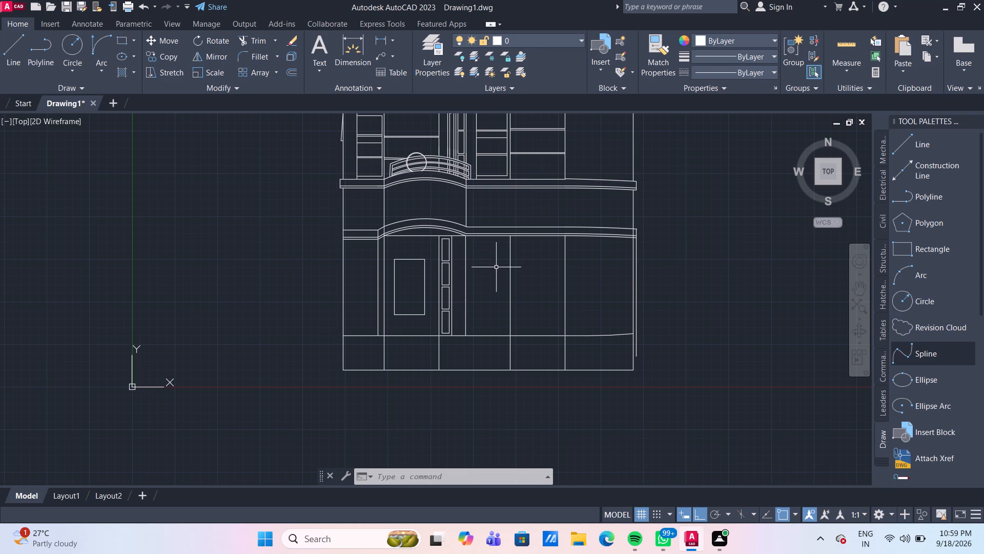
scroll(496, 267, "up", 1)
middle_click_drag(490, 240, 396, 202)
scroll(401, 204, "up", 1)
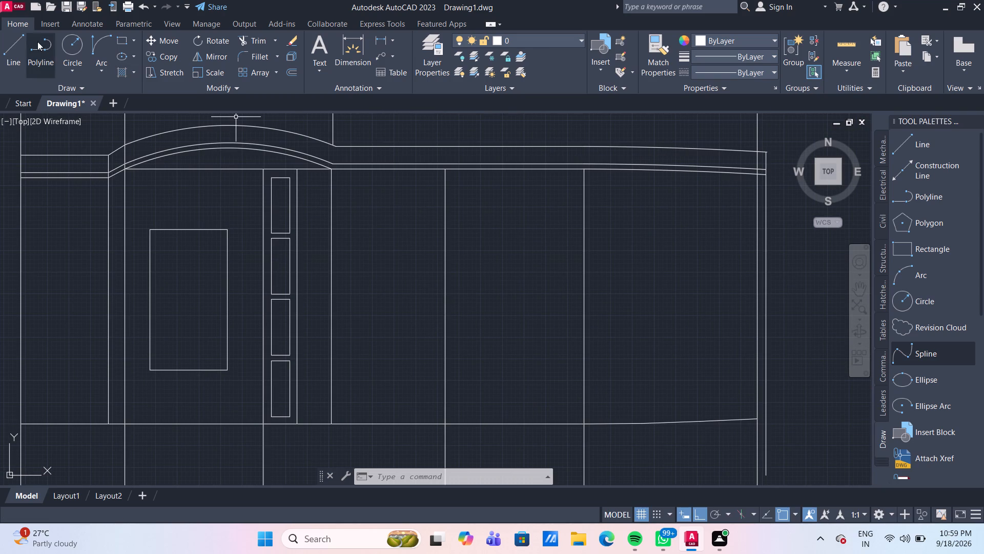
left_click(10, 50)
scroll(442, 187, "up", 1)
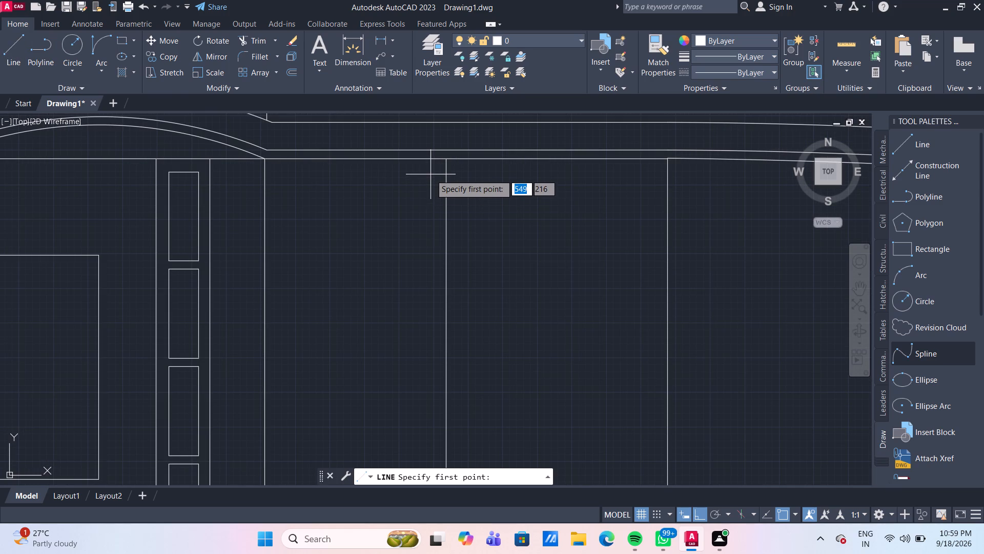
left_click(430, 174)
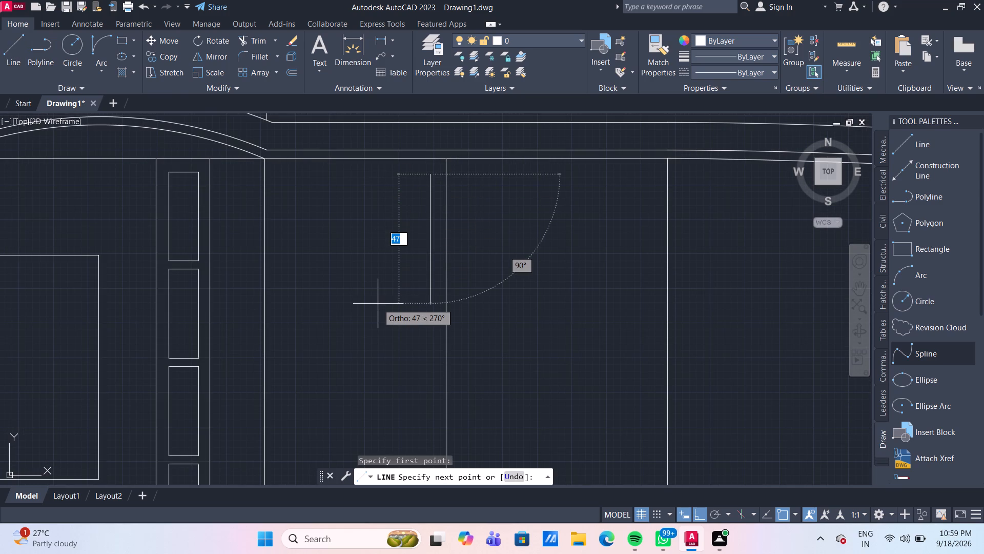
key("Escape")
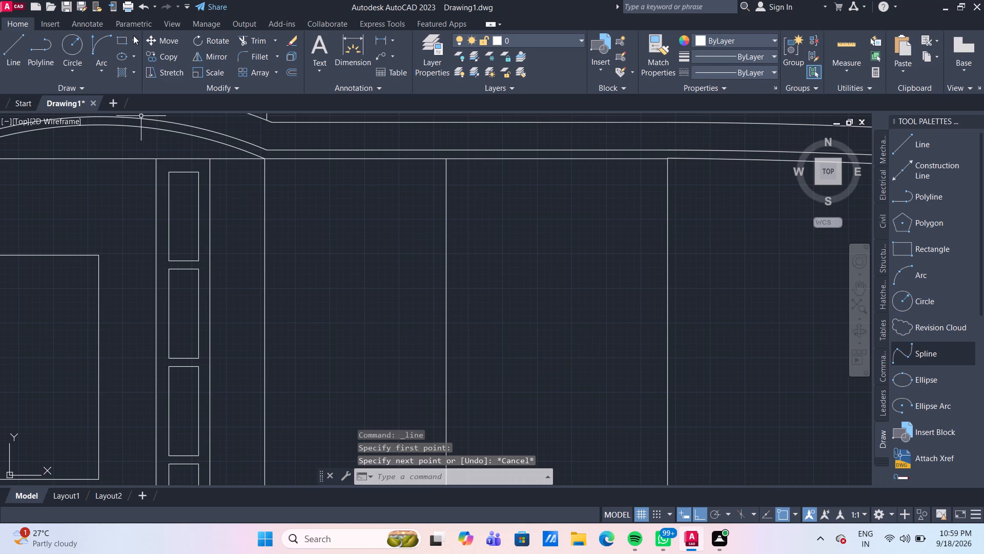
Draw a rectangle about 61 wide by 138 high in the ground-floor bay right of the narrow panes, its bottom aligned with theirs.
left_click(120, 41)
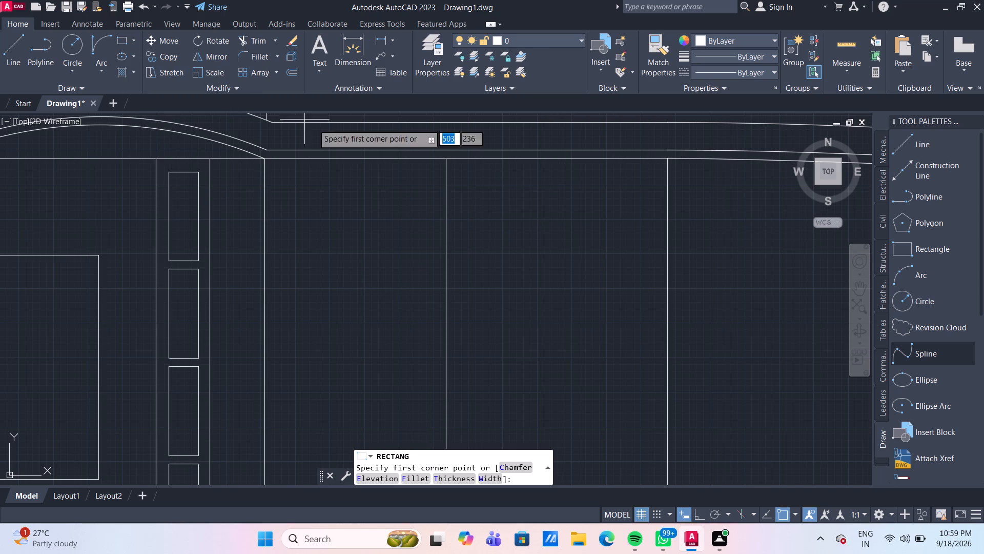
left_click(433, 173)
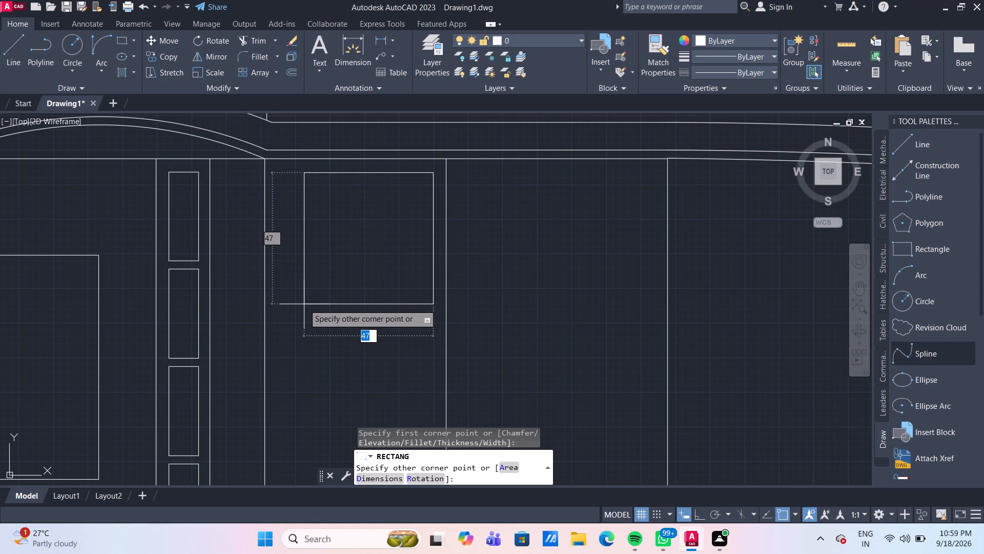
scroll(304, 331, "down", 3)
middle_click_drag(301, 351, 298, 299)
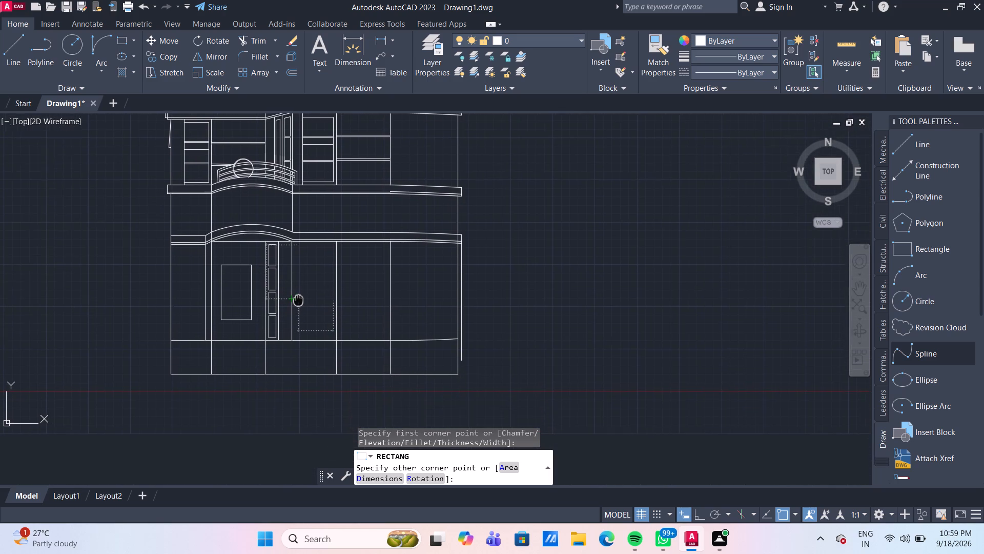
middle_click_drag(298, 299, 297, 275)
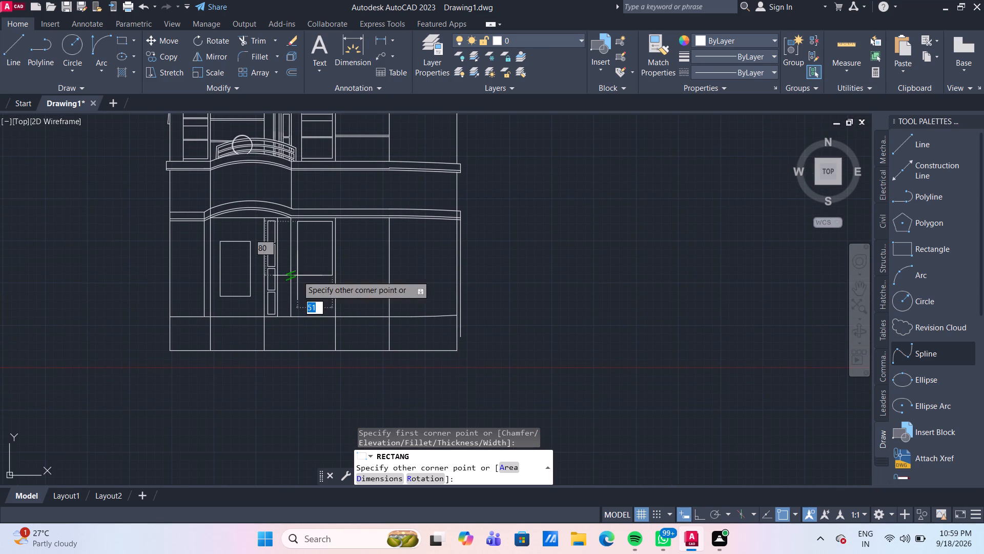
scroll(295, 311, "up", 3)
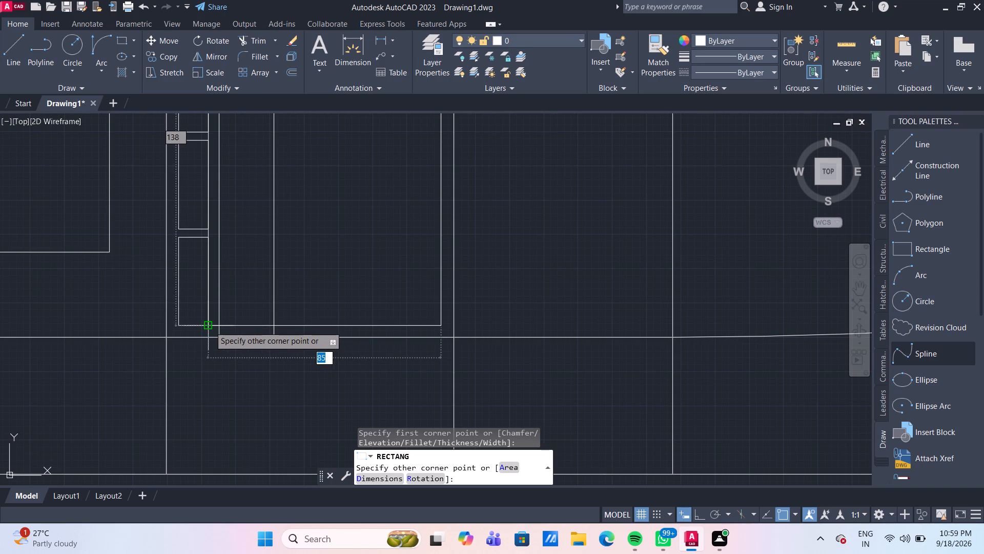
left_click(274, 325)
scroll(381, 260, "down", 2)
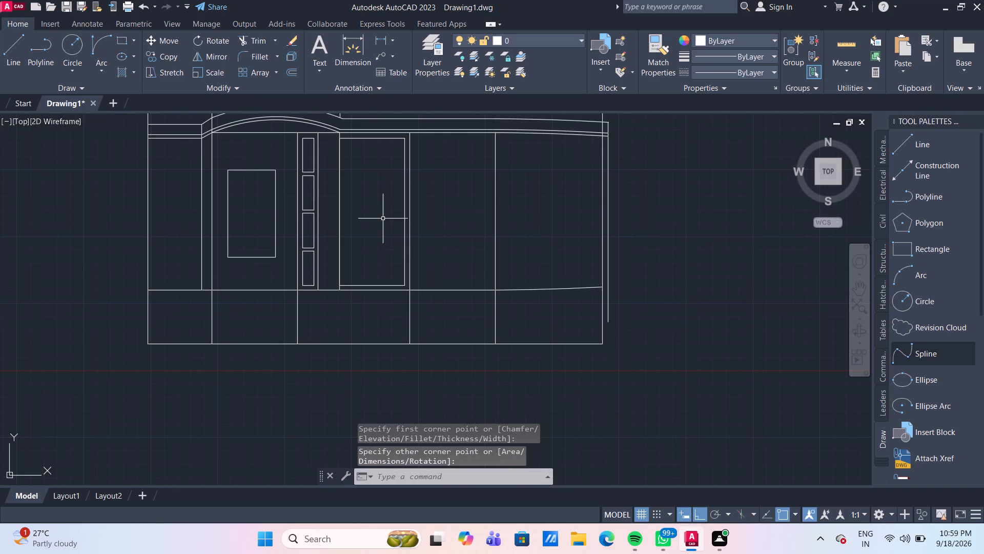
Examine the full front elevation and the ground-floor bays around the newly drawn rectangle.
middle_click_drag(383, 219, 345, 294)
scroll(345, 294, "down", 2)
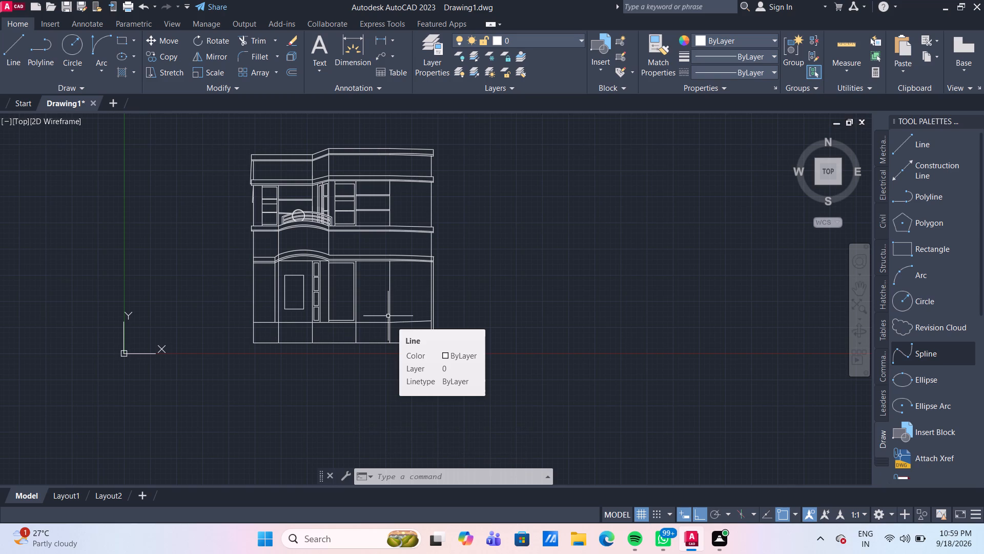
scroll(388, 316, "down", 2)
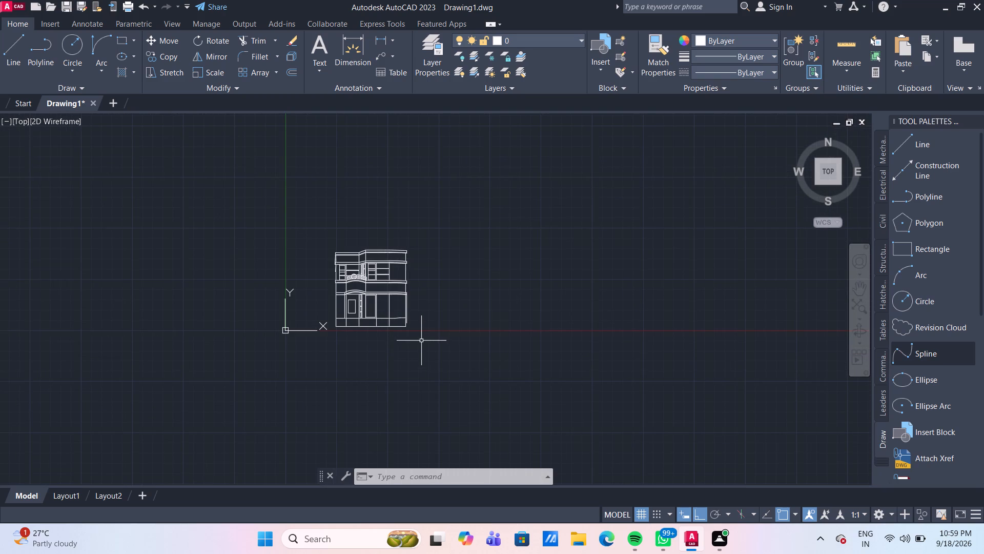
scroll(385, 338, "up", 2)
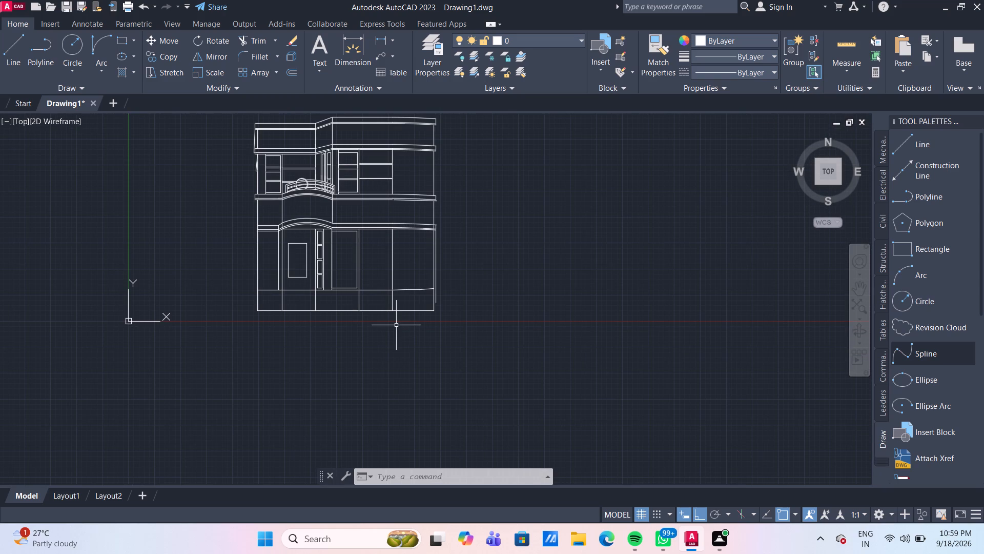
scroll(396, 325, "up", 1)
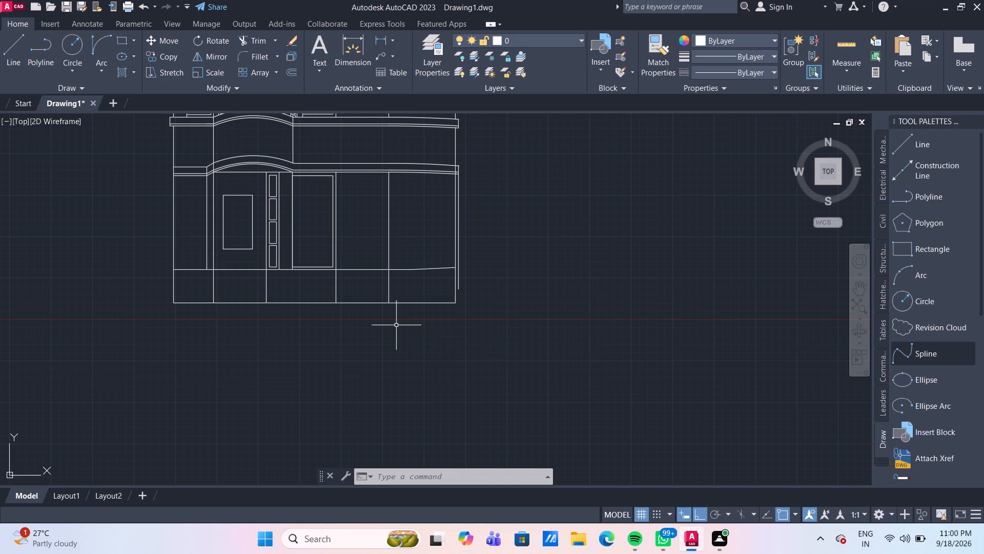
scroll(303, 205, "up", 1)
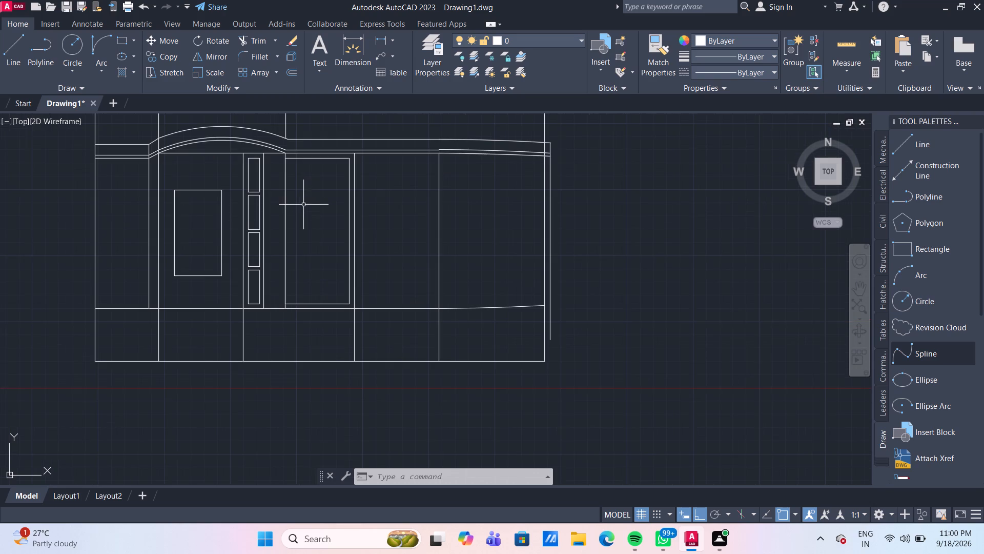
scroll(320, 236, "up", 1)
middle_click_drag(321, 236, 352, 227)
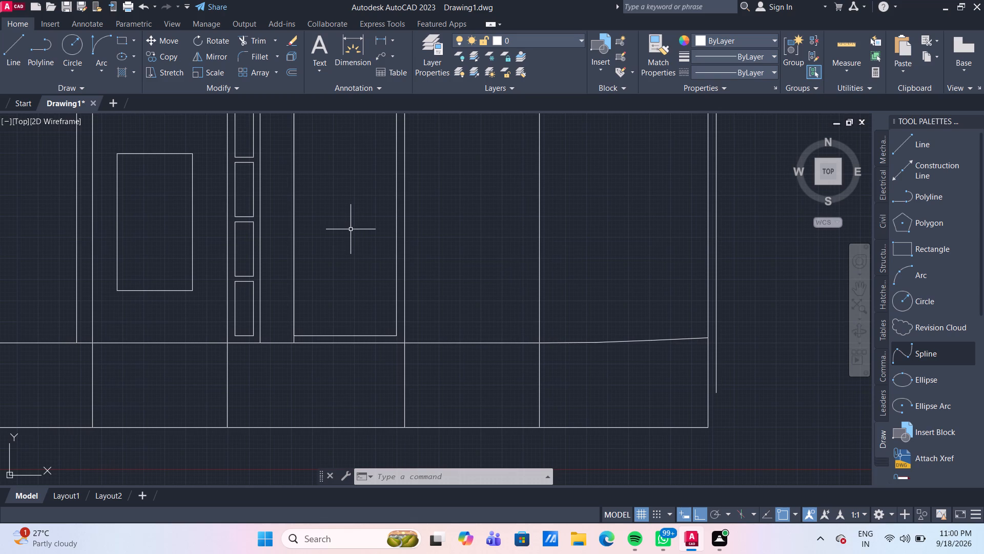
middle_click_drag(440, 308, 439, 233)
scroll(439, 233, "up", 1)
scroll(439, 233, "down", 3)
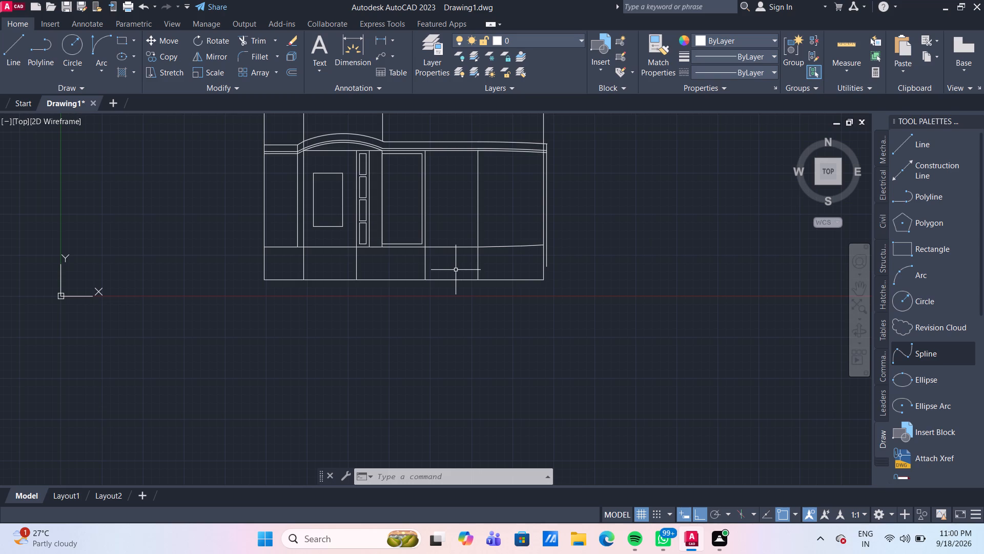
scroll(454, 259, "down", 3)
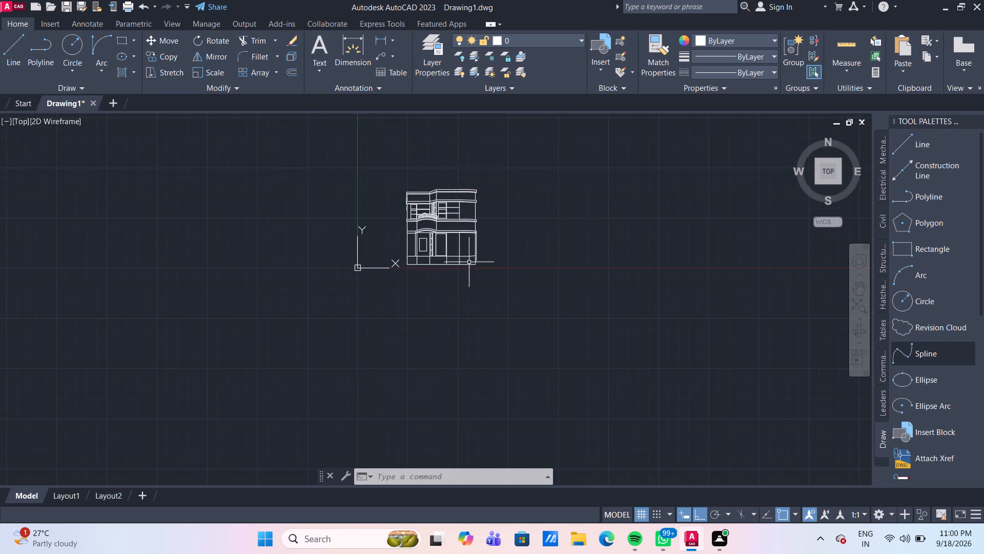
scroll(464, 252, "up", 4)
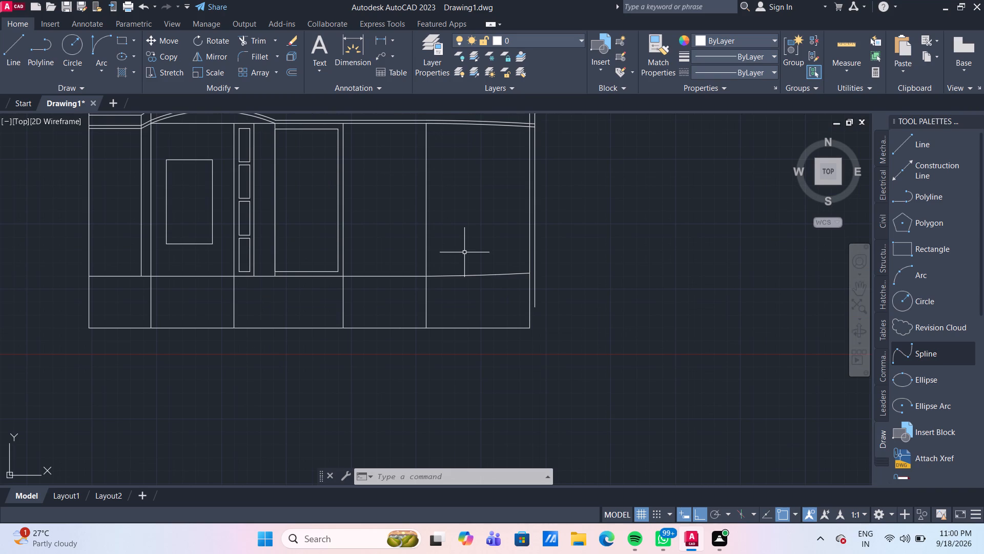
Offset the line along the bottom of the ground-floor bays 10 upward, including its curved segment in the easternmost bay.
key("o")
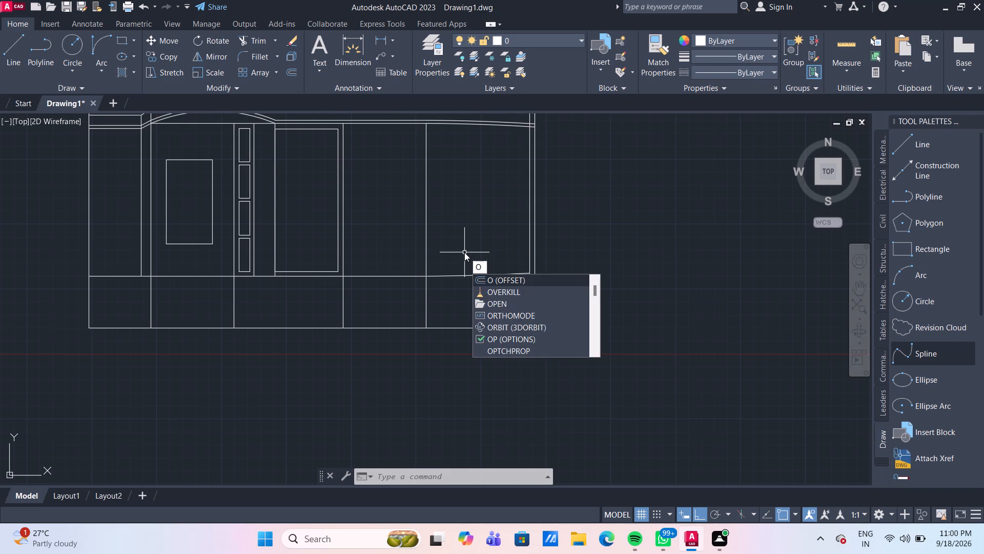
key("Return")
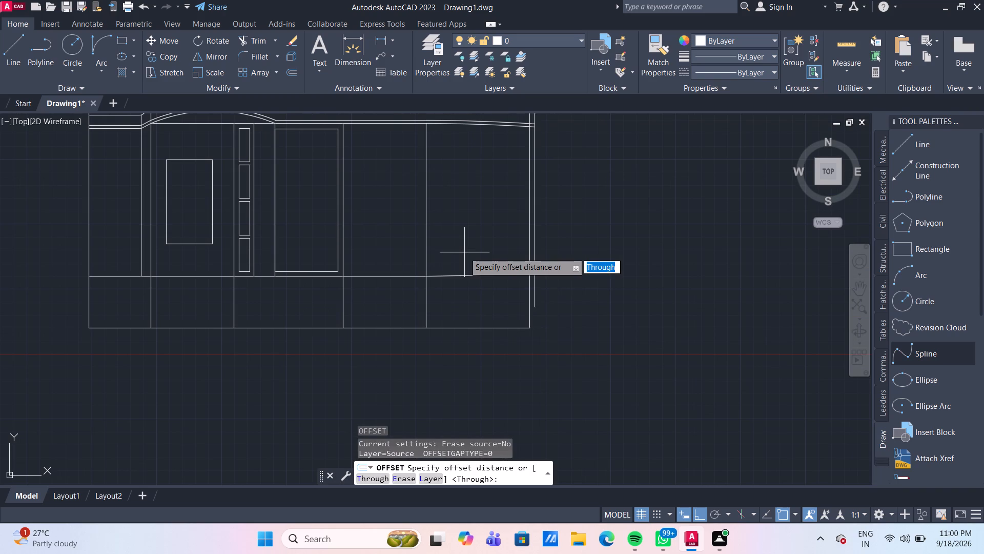
key("Return")
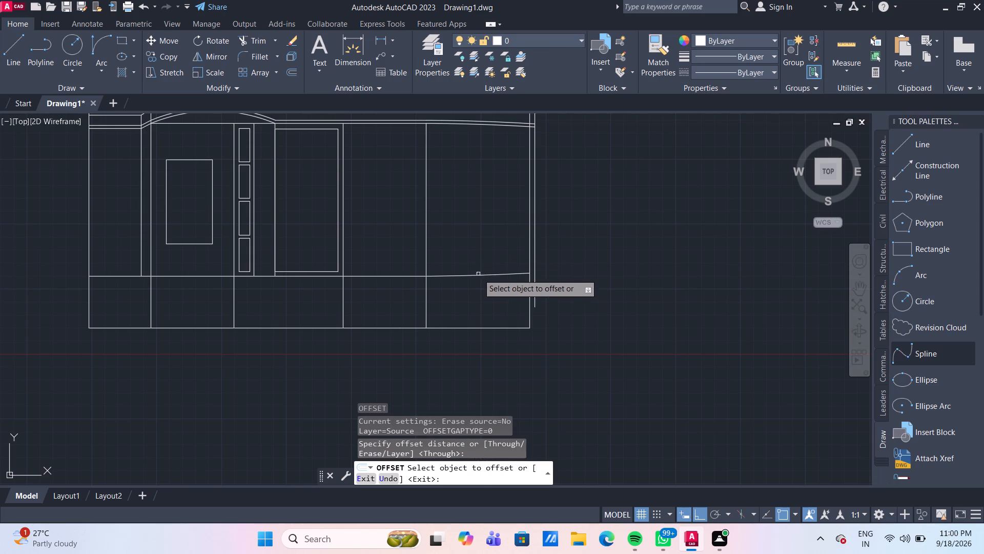
left_click(479, 275)
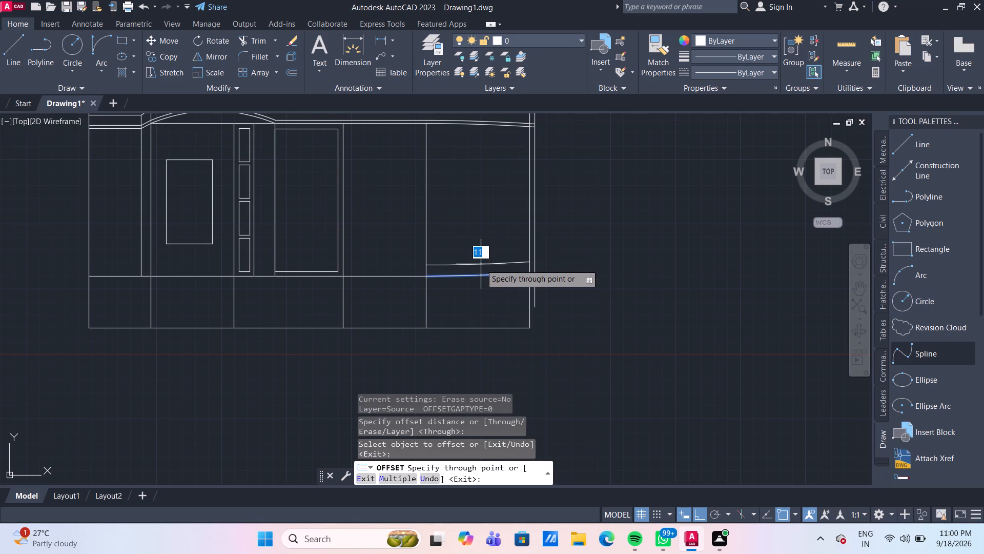
type("10")
key("Return")
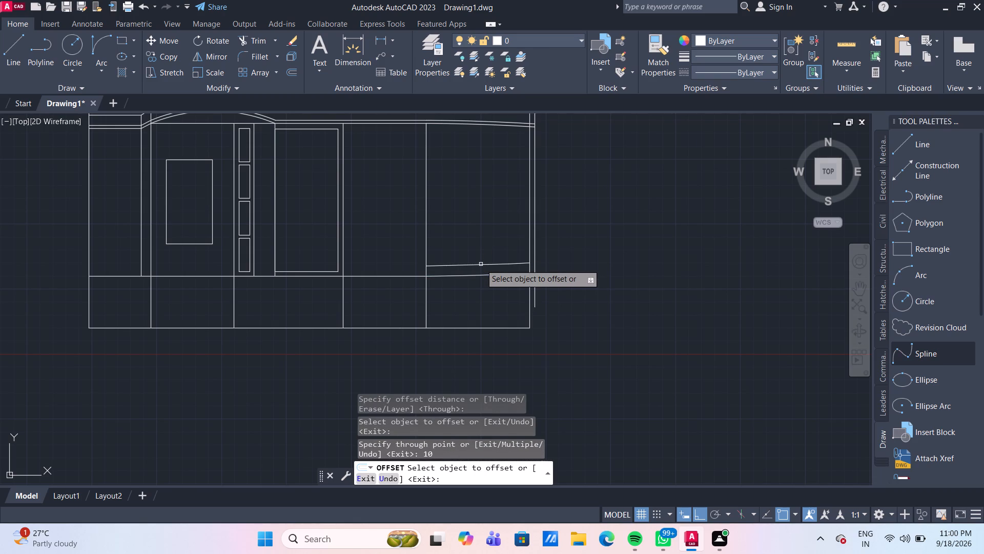
left_click(402, 276)
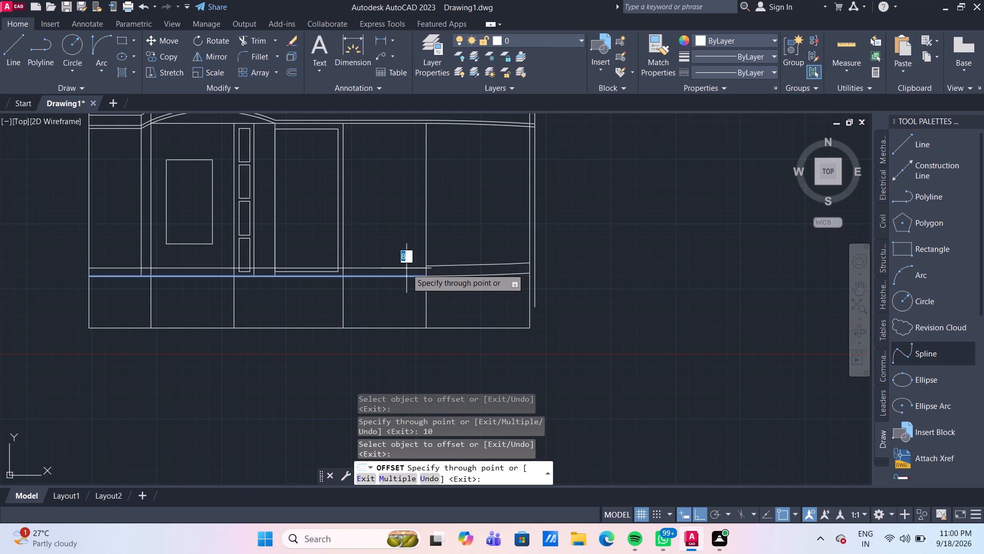
type("10")
key("Return")
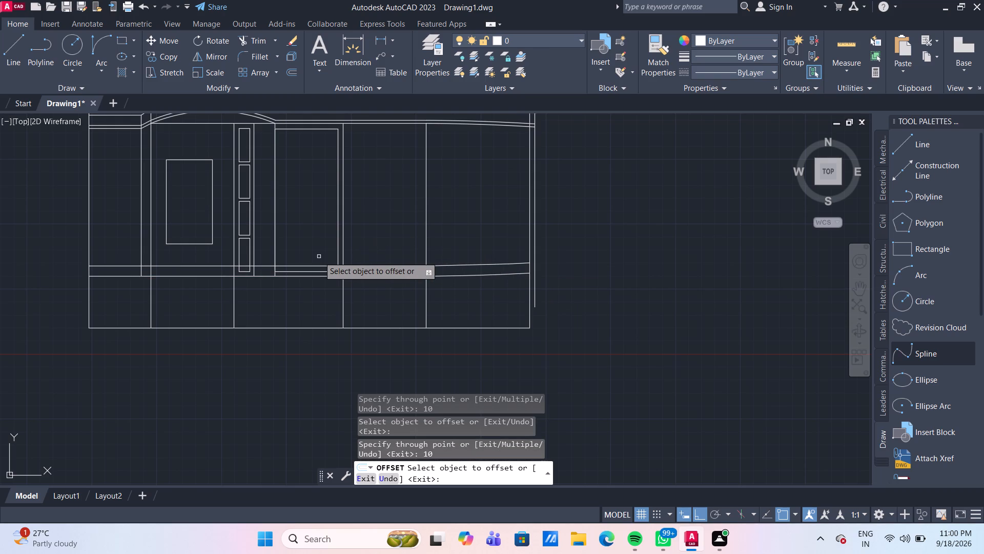
scroll(303, 240, "up", 1)
scroll(303, 240, "down", 2)
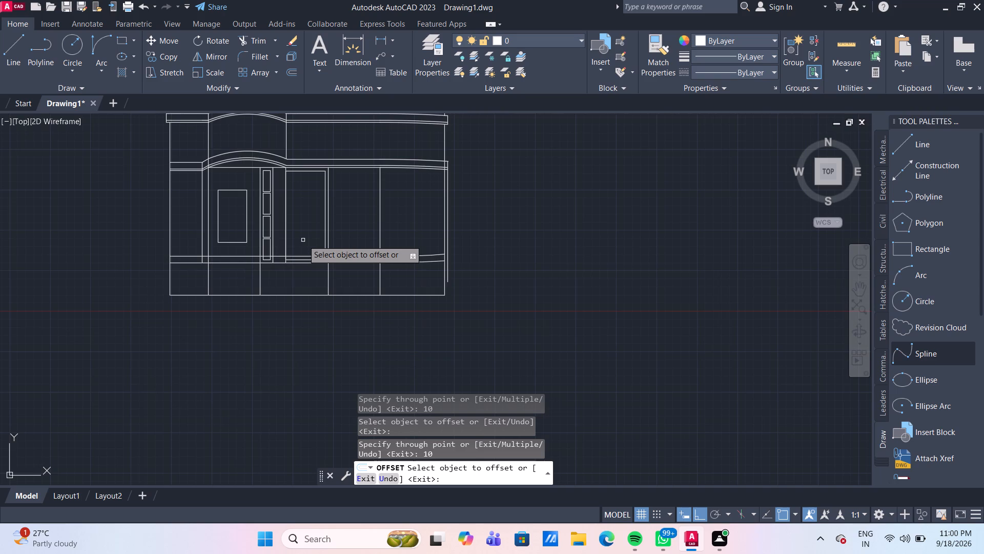
scroll(286, 228, "up", 2)
key("Escape")
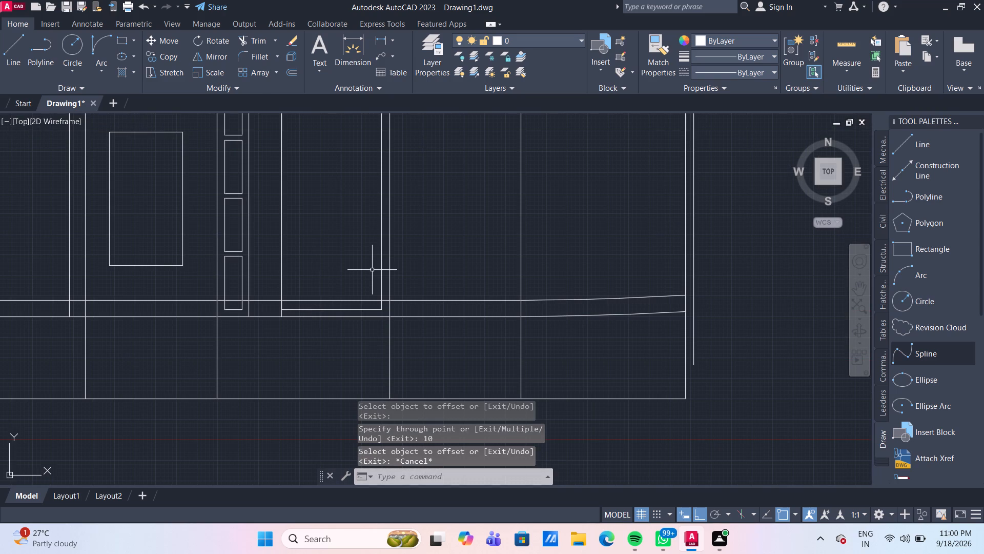
Trim the two eastern bay dividers and the bottom of the large rectangle between the ground-floor base line and its offset copy.
scroll(372, 269, "down", 2)
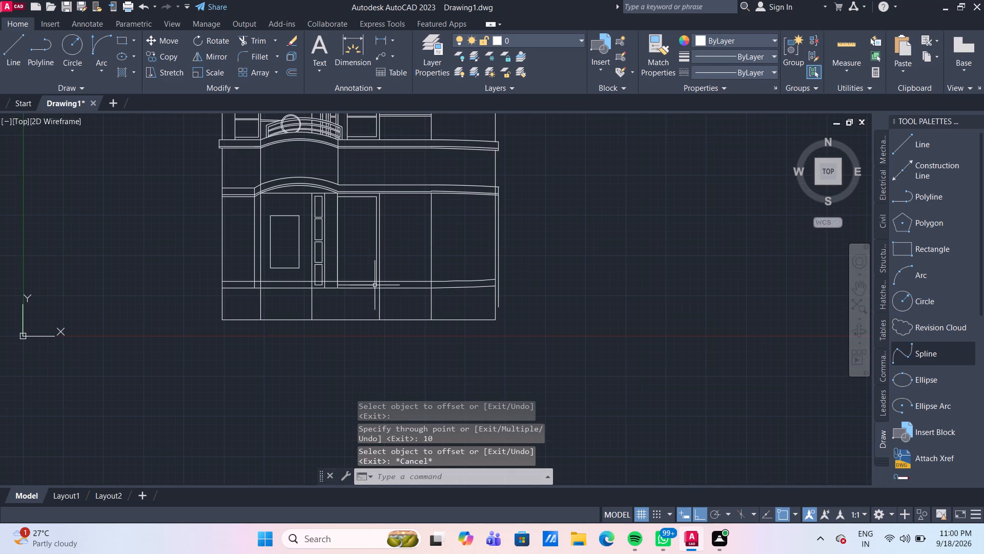
scroll(317, 292, "up", 3)
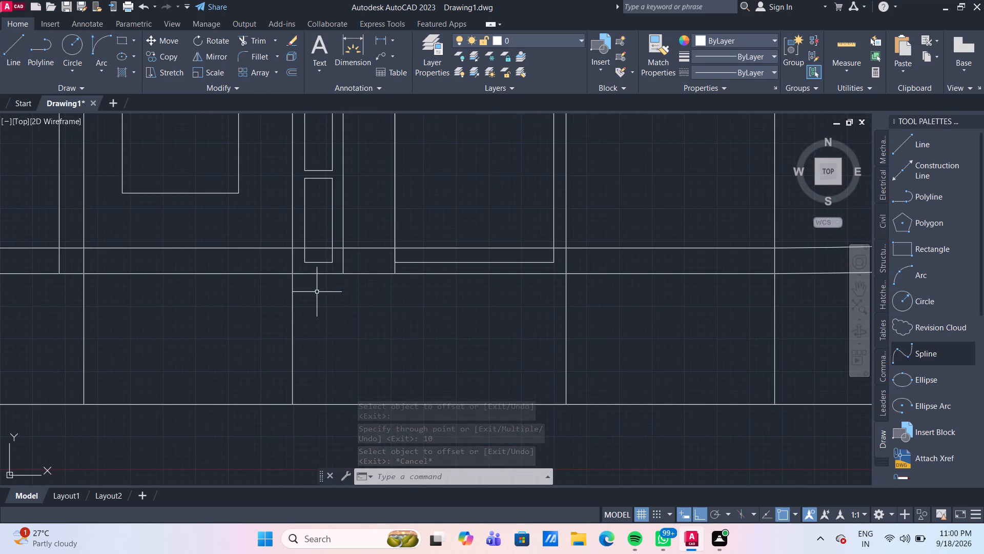
scroll(416, 302, "down", 1)
middle_click_drag(417, 303, 352, 293)
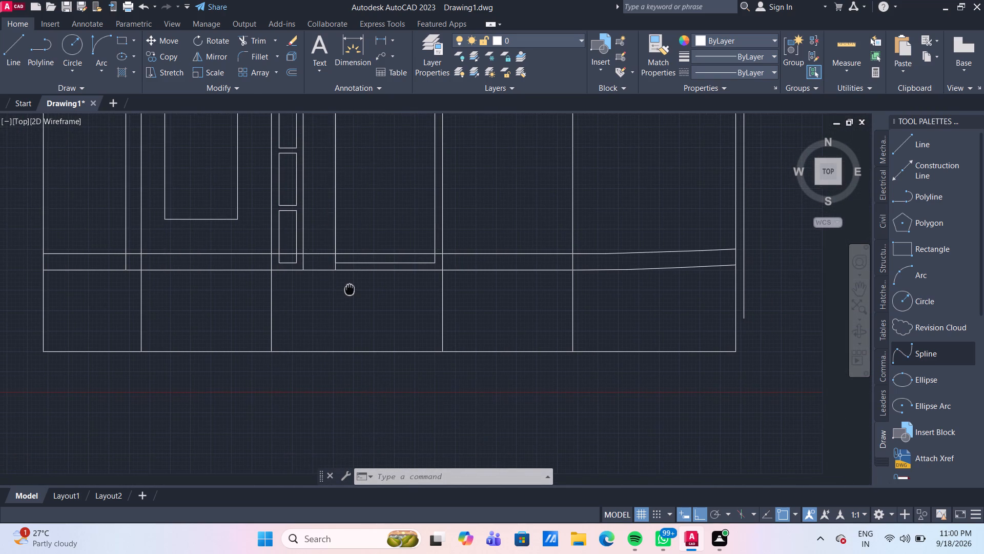
middle_click_drag(352, 293, 354, 295)
type("tr")
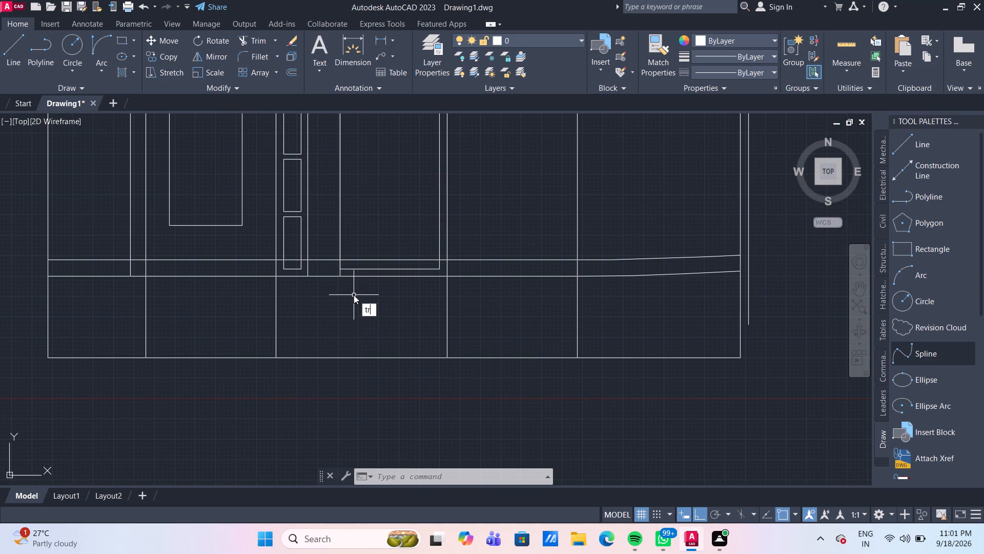
key("Return")
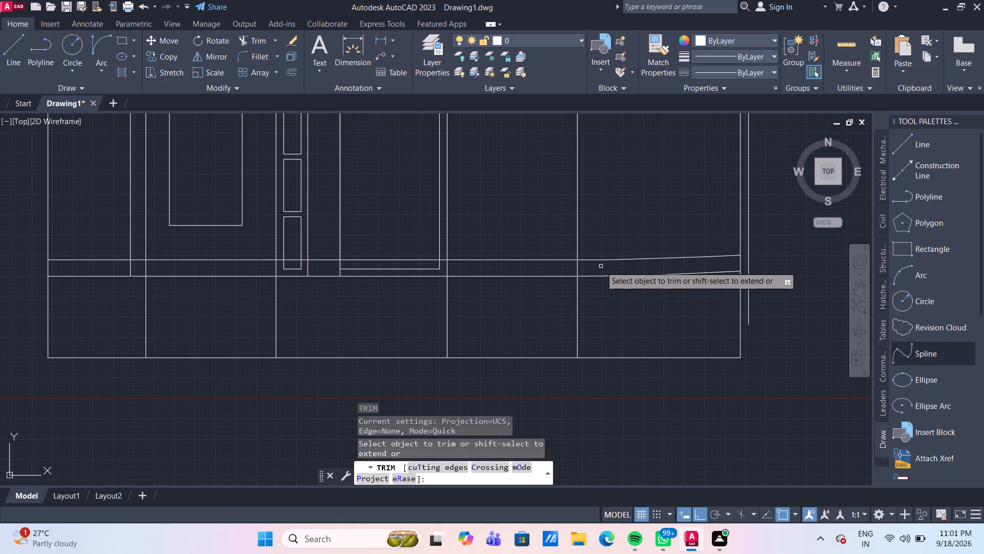
scroll(601, 266, "down", 1)
left_click(586, 269)
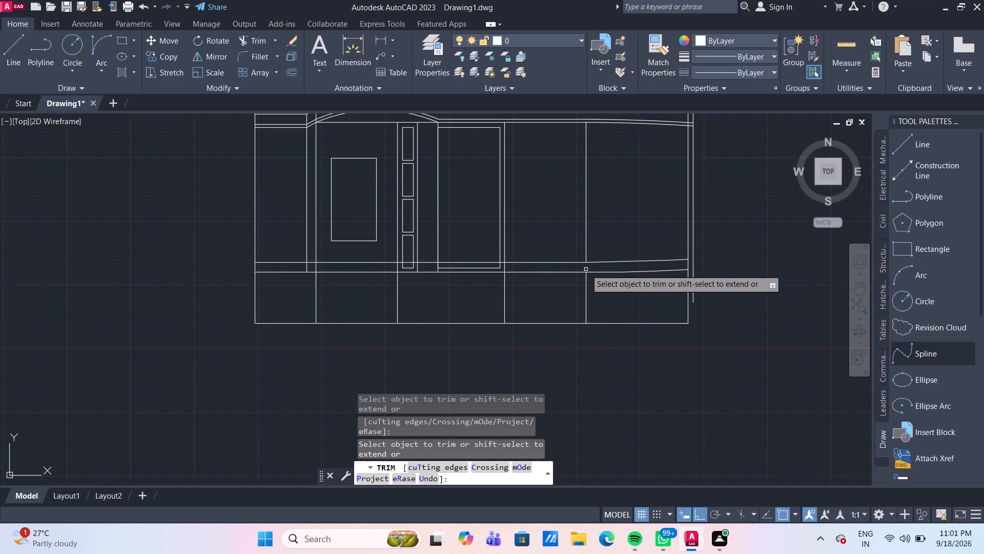
left_click(505, 267)
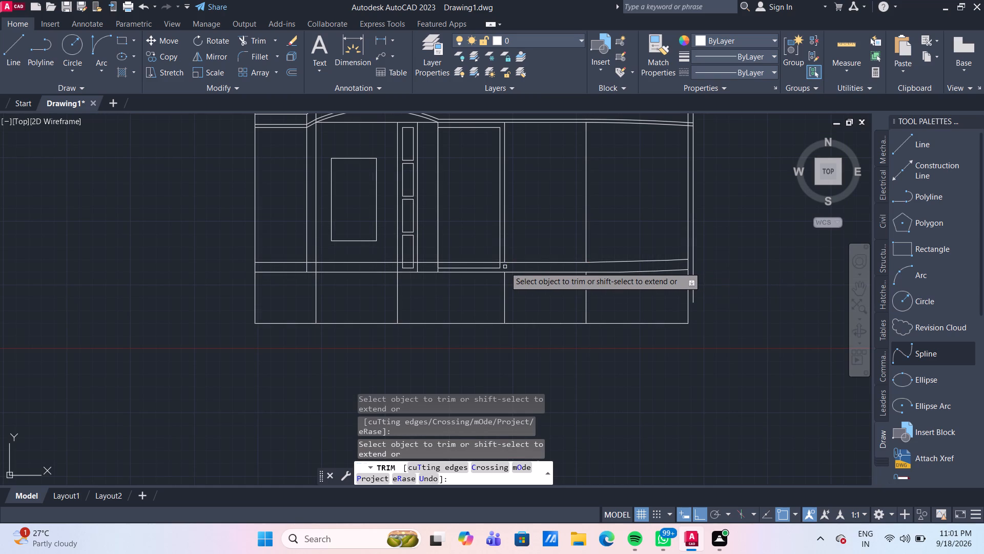
left_click(498, 267)
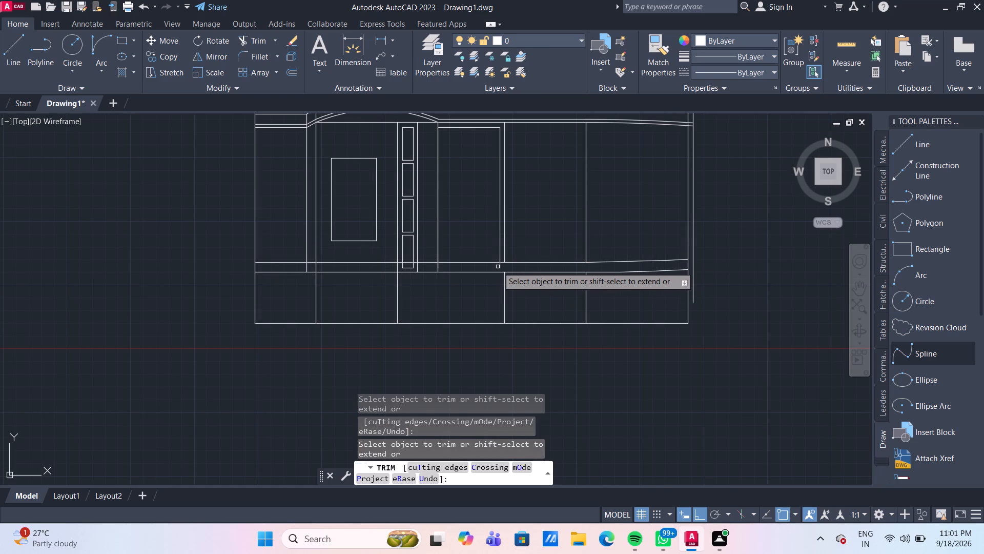
scroll(498, 267, "up", 2)
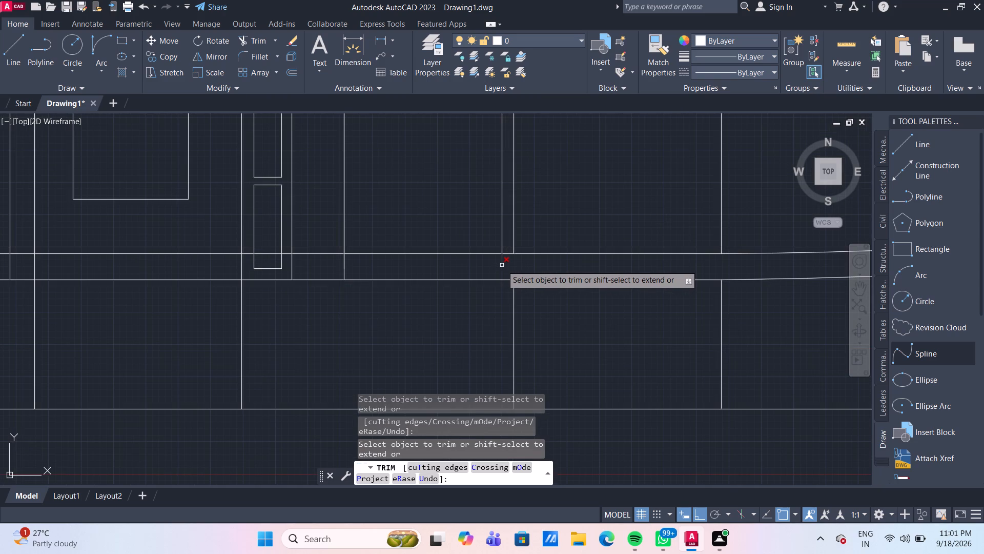
left_click(502, 265)
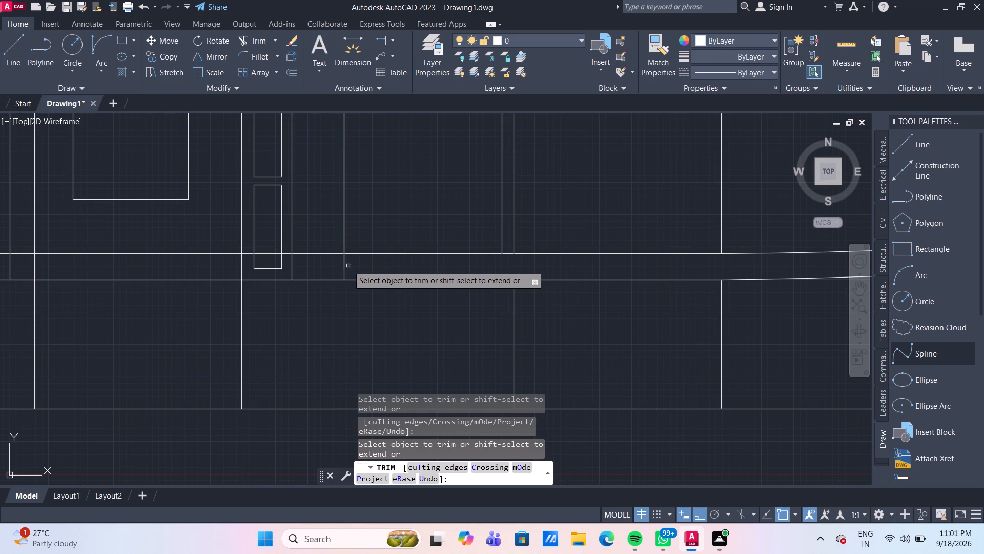
left_click(344, 266)
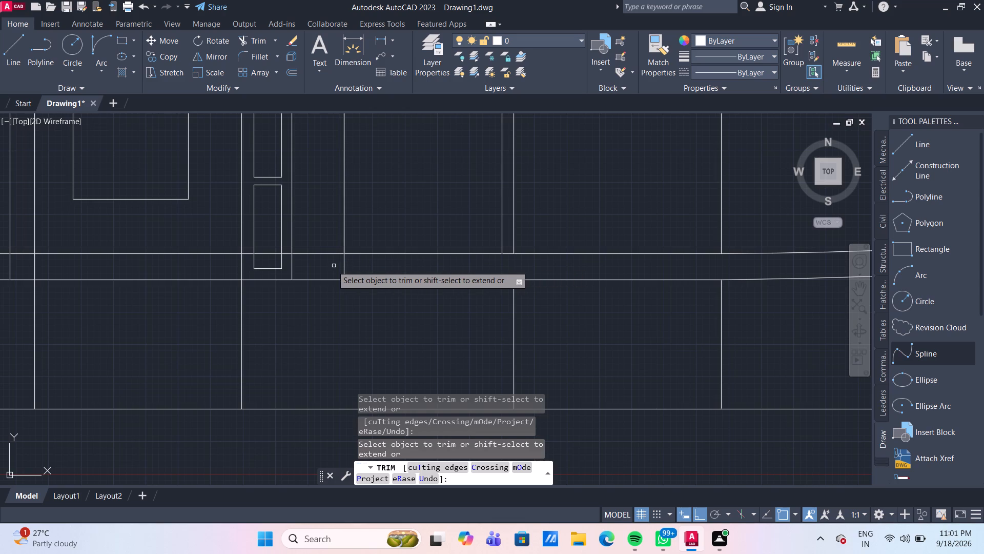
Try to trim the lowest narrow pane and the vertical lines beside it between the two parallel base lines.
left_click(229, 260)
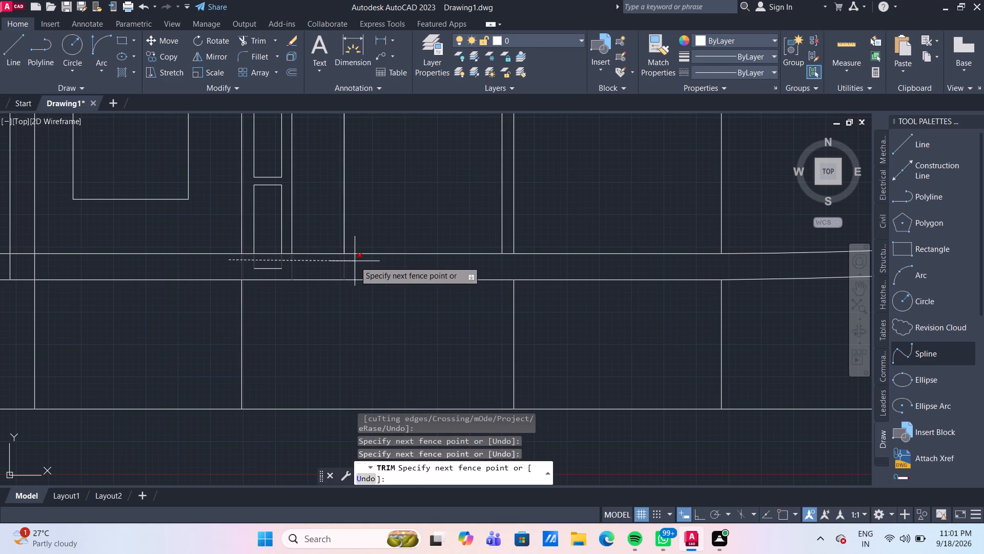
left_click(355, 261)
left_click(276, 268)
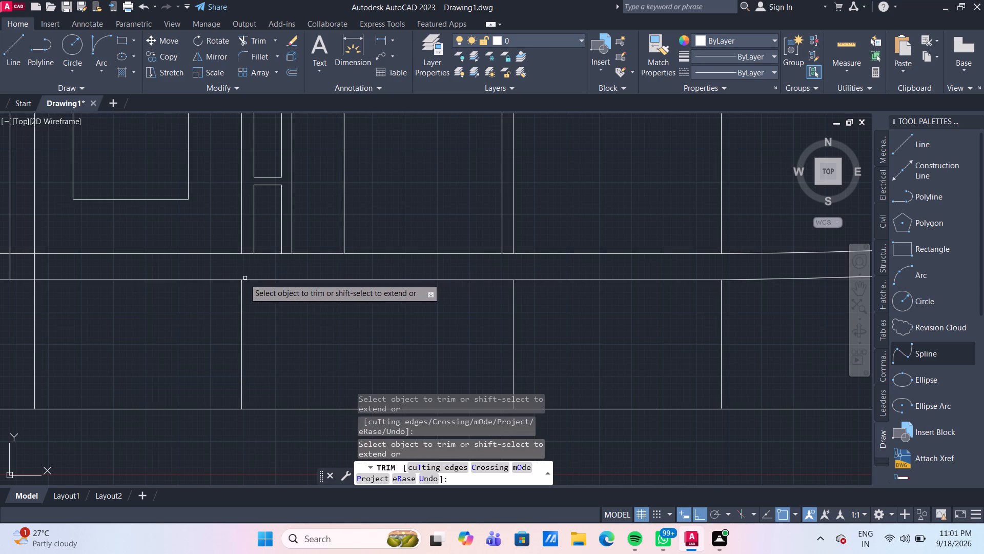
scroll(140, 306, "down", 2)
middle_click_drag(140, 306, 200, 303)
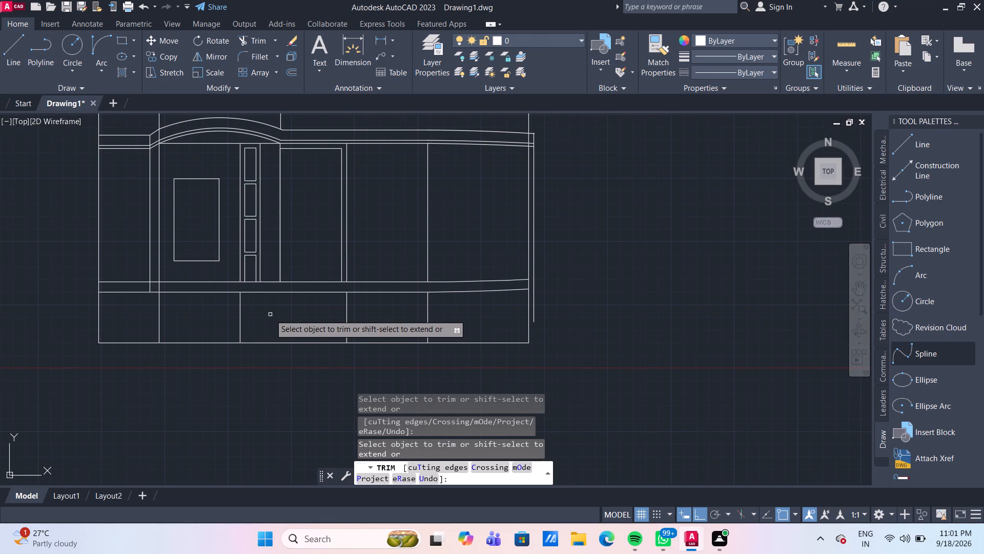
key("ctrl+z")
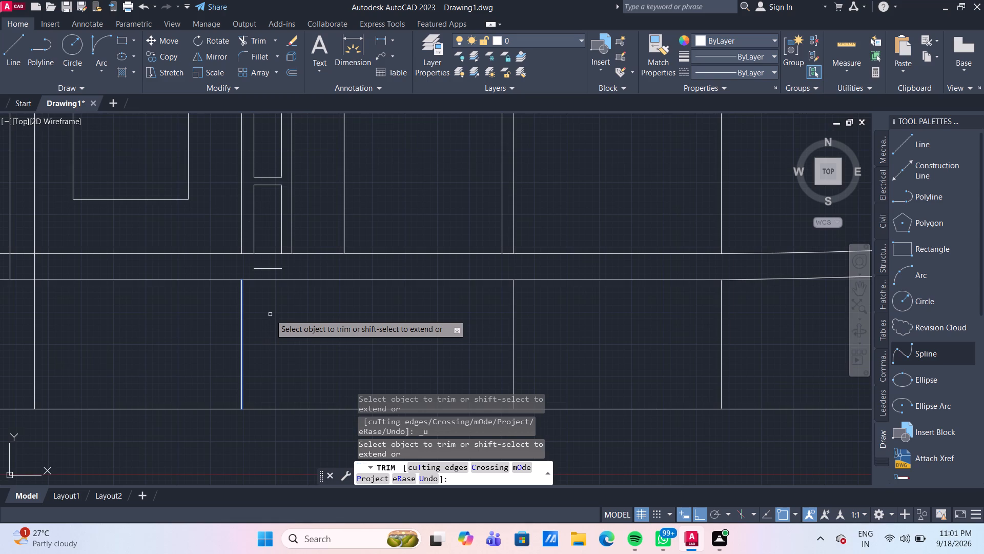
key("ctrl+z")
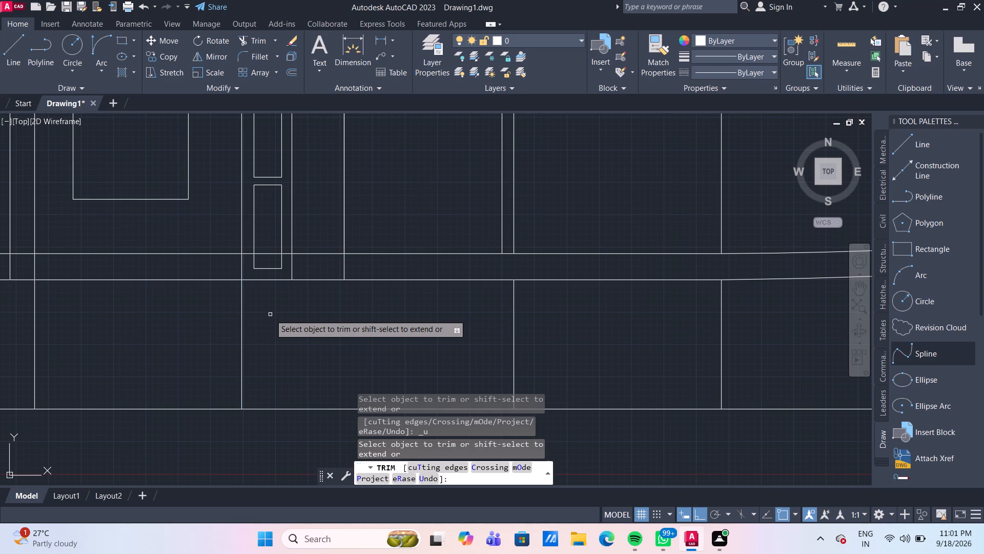
Trim the part of the lowest narrow pane that extends below the upper base line, including its bottom edge.
left_click(280, 262)
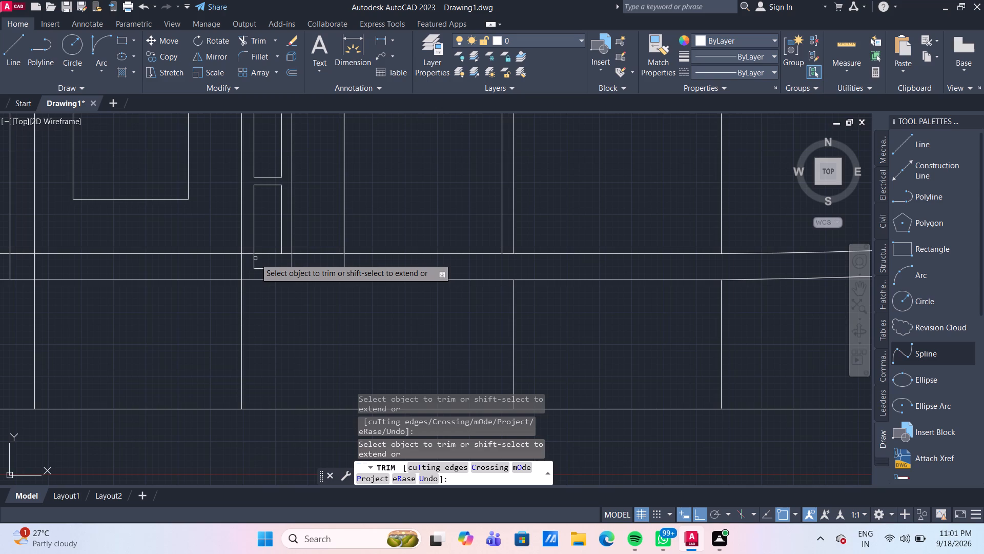
left_click(255, 259)
left_click(268, 270)
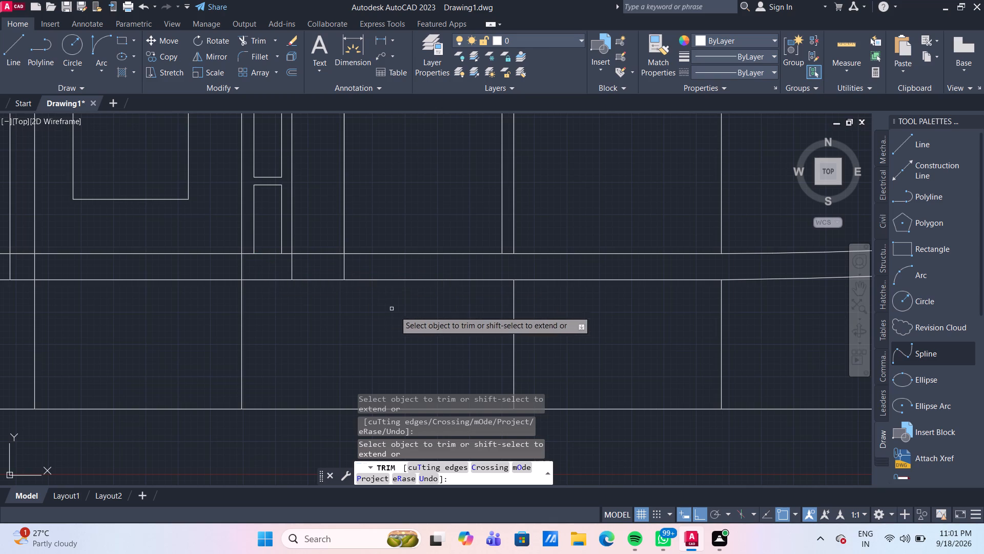
Trim away the large rectangle's east side and the two remaining sides of the lowest narrow pane above the base band.
scroll(398, 313, "down", 2)
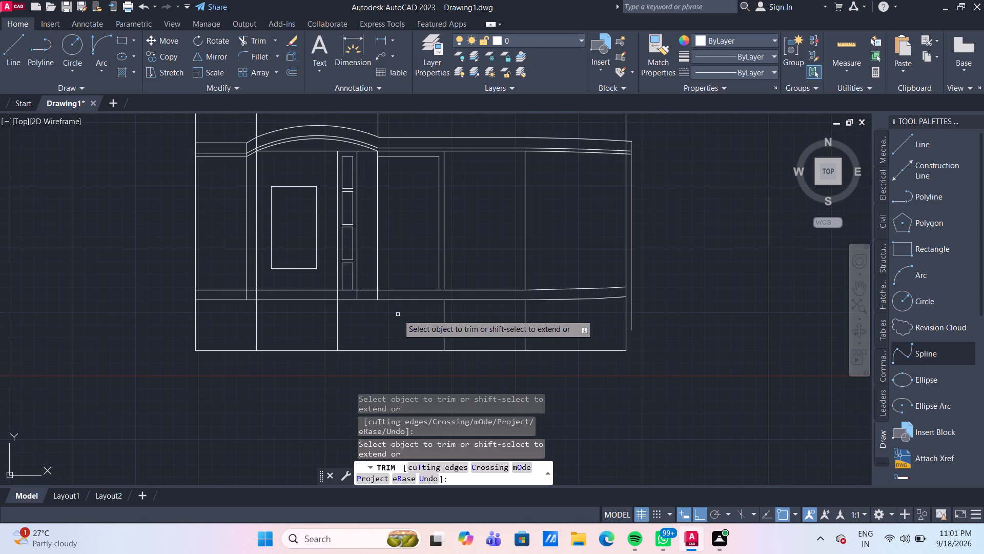
scroll(398, 314, "up", 1)
scroll(398, 314, "down", 1)
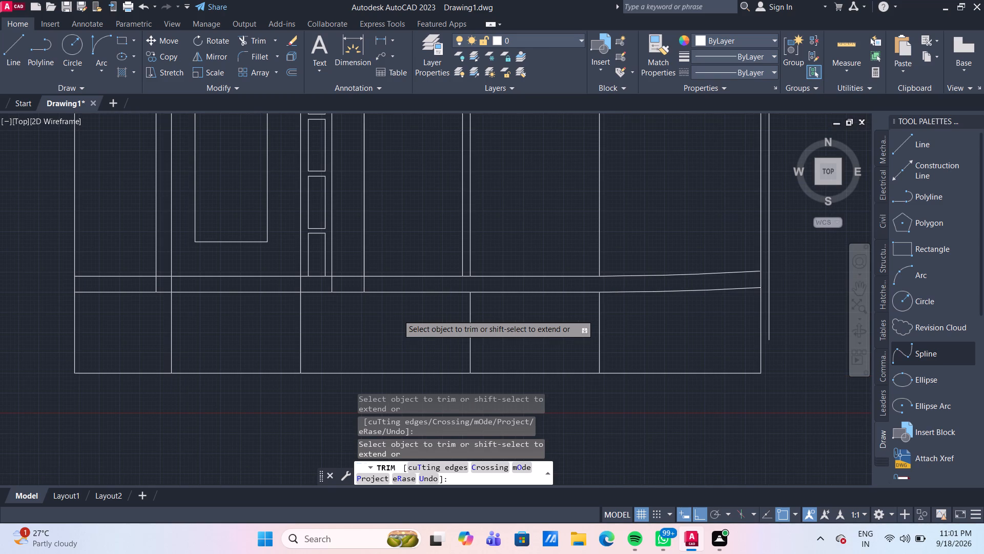
left_click(437, 278)
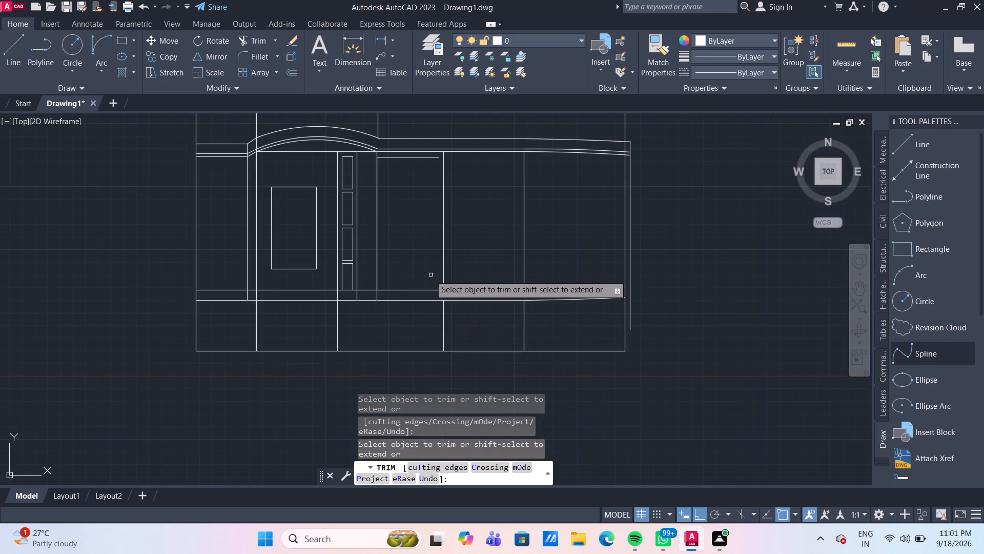
left_click_drag(352, 281, 343, 282)
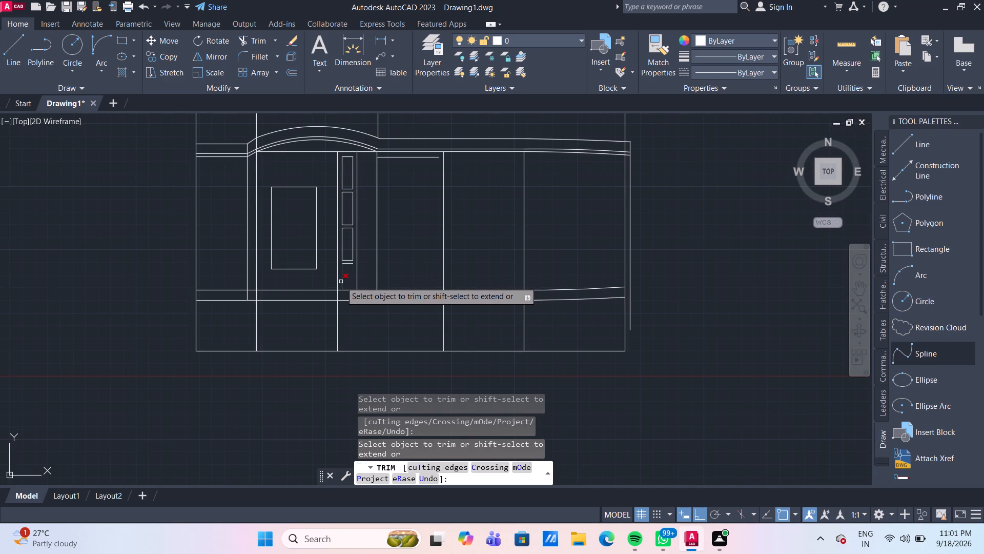
left_click(342, 282)
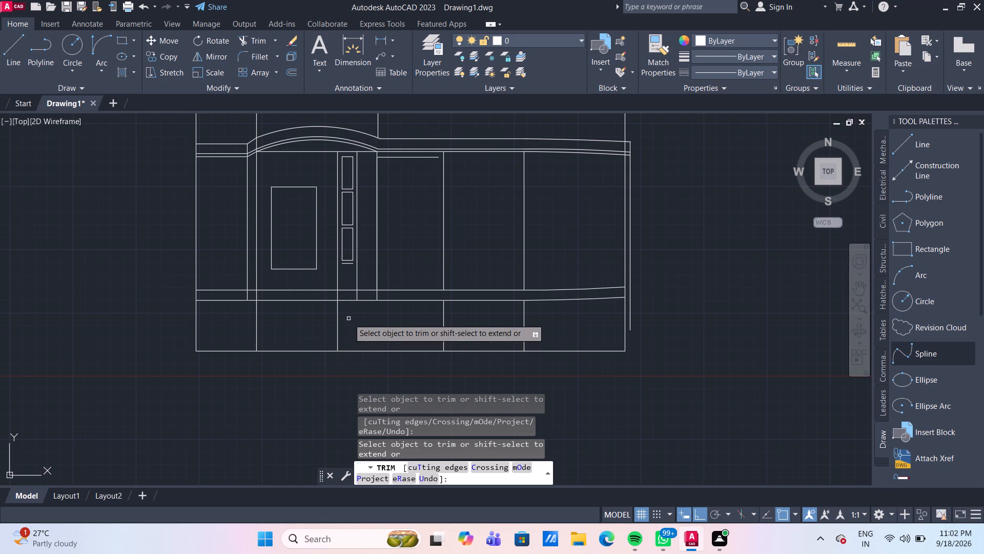
Trim the vertical line just west of the narrow panes between the two parallel base lines.
scroll(348, 319, "down", 1)
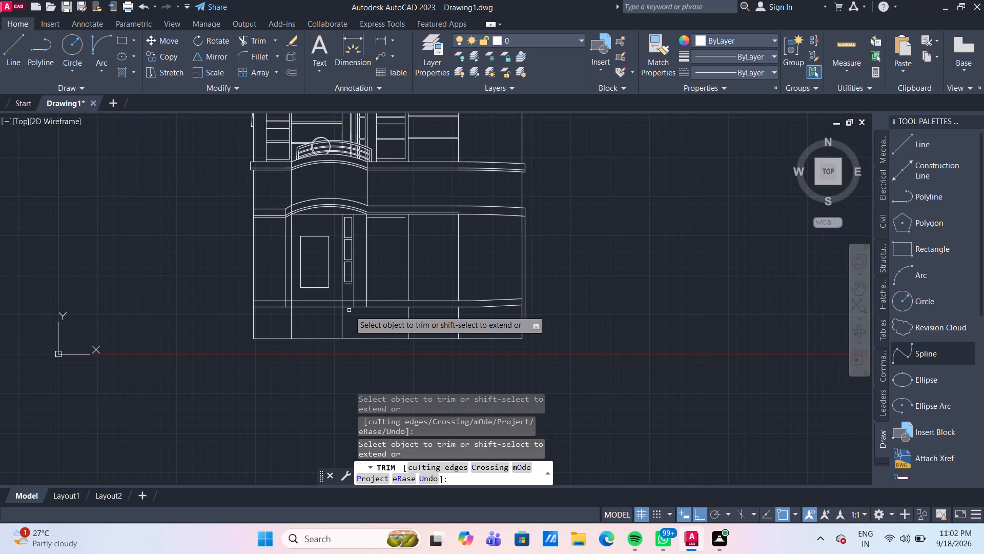
scroll(349, 310, "up", 2)
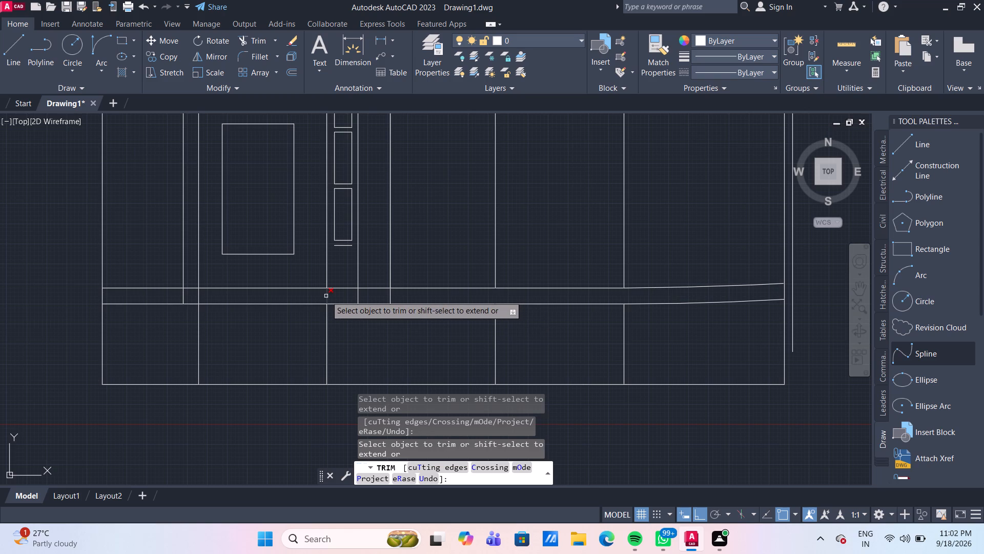
left_click(326, 296)
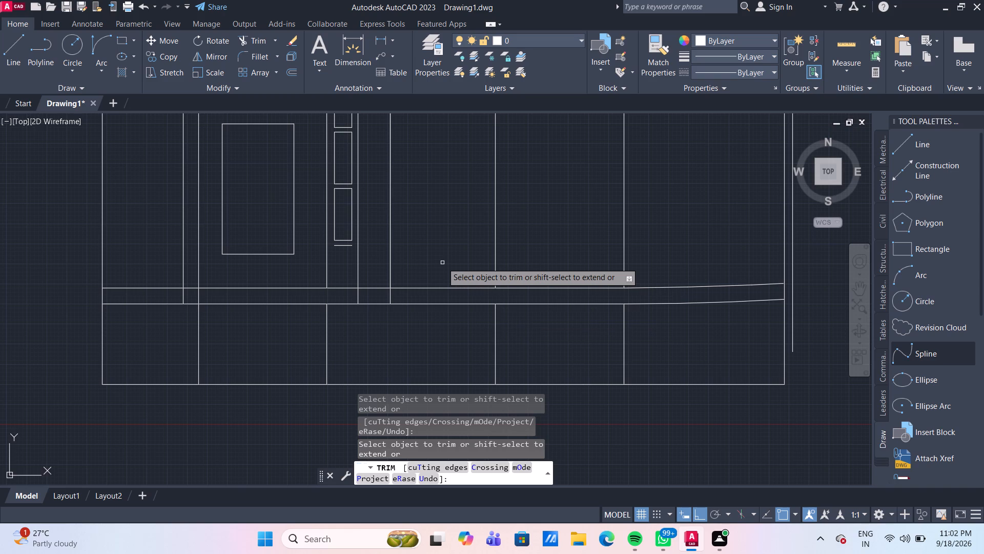
key("Escape")
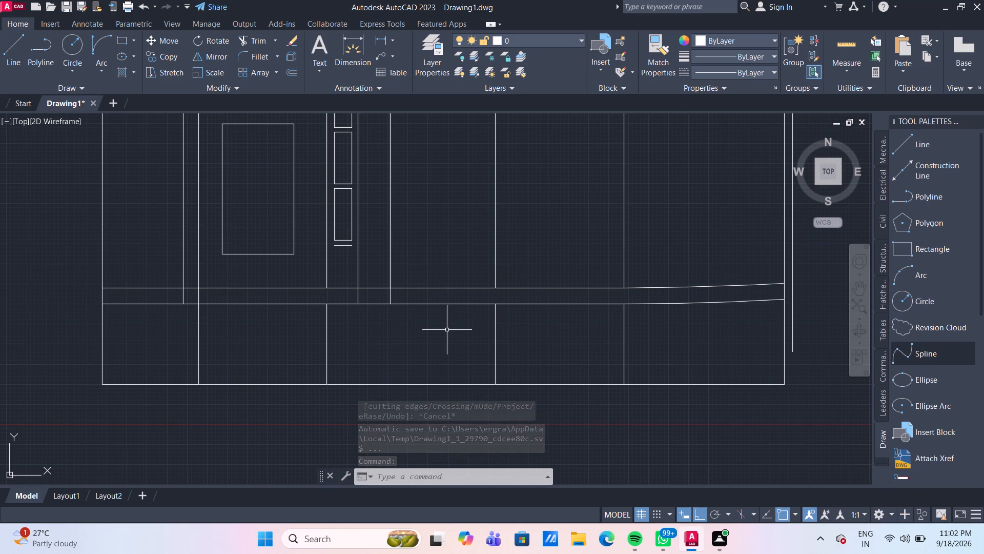
Offset the lower base line 3 downward, covering both its curved eastern segment and its straight segment.
key("o")
key("Return")
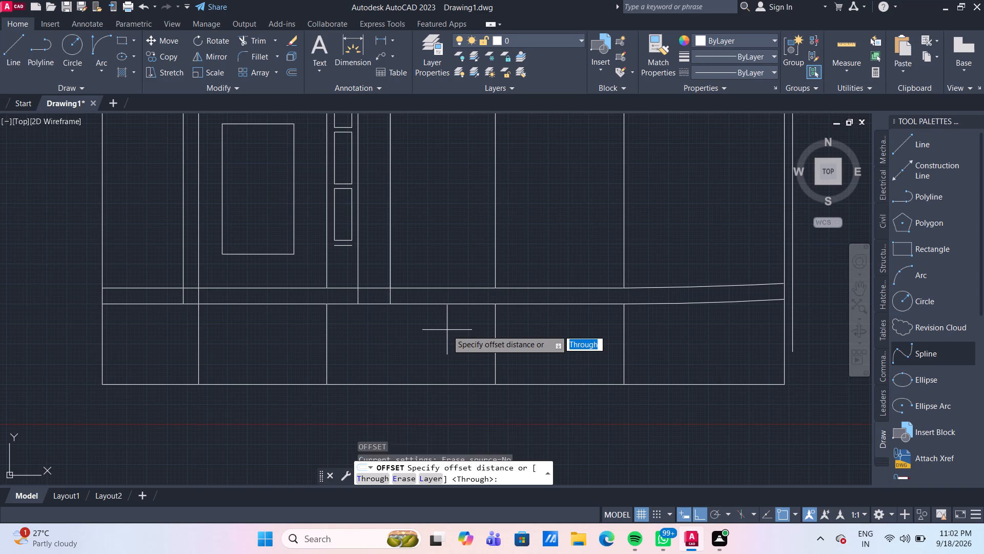
key("Return")
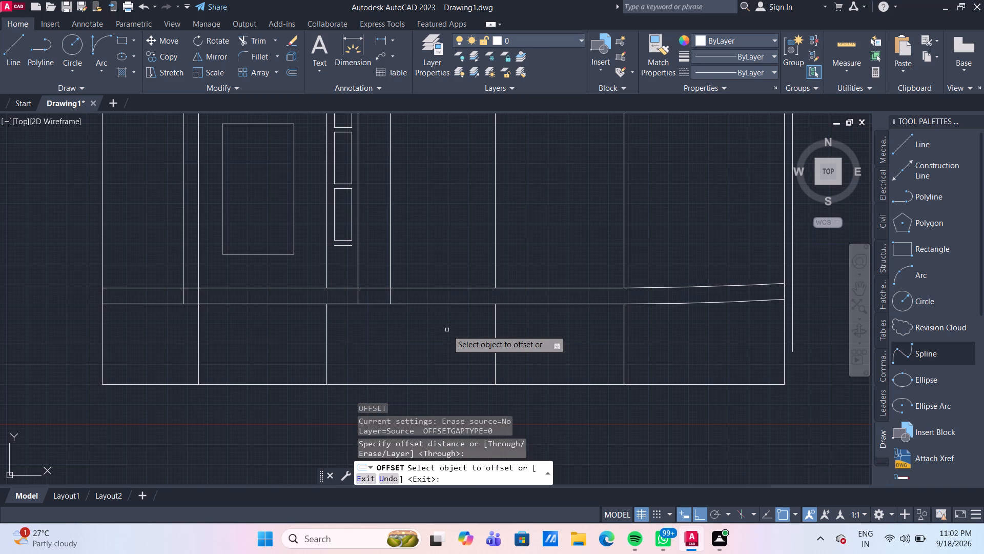
left_click(682, 304)
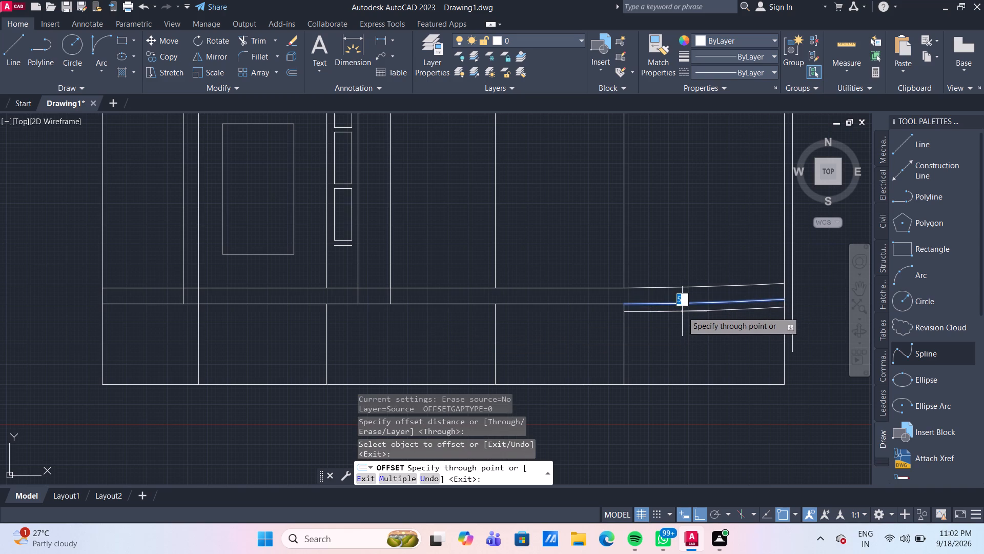
key("3")
key("Return")
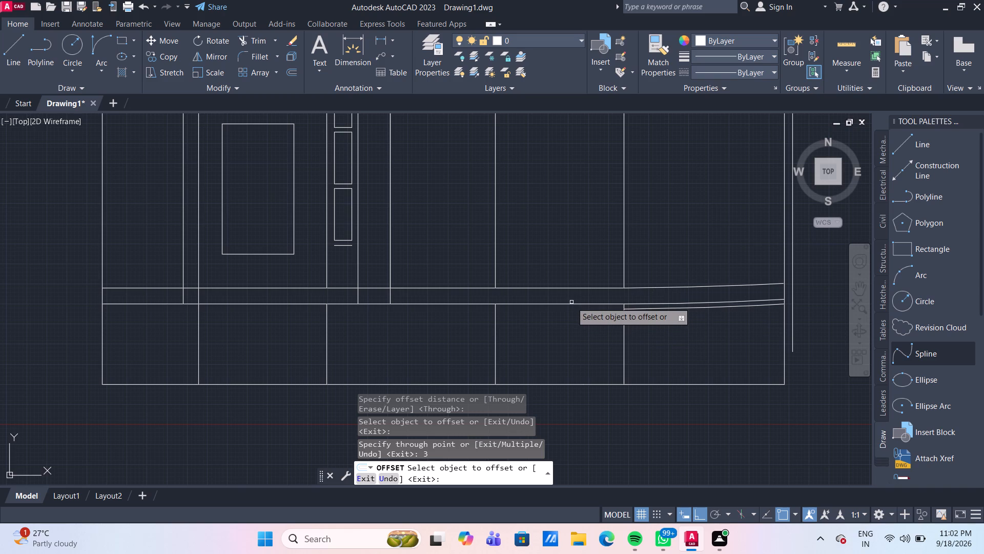
left_click(575, 304)
key("3")
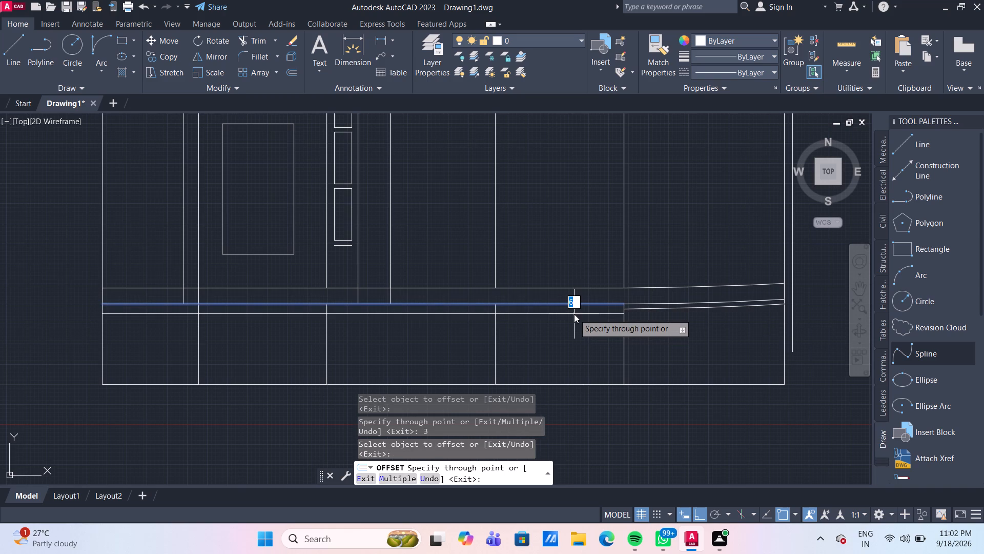
key("Return")
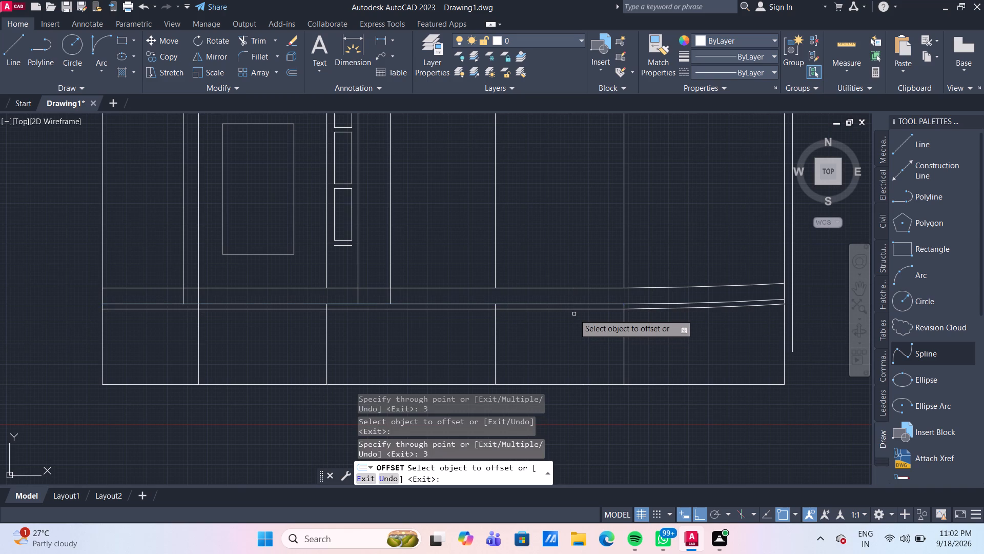
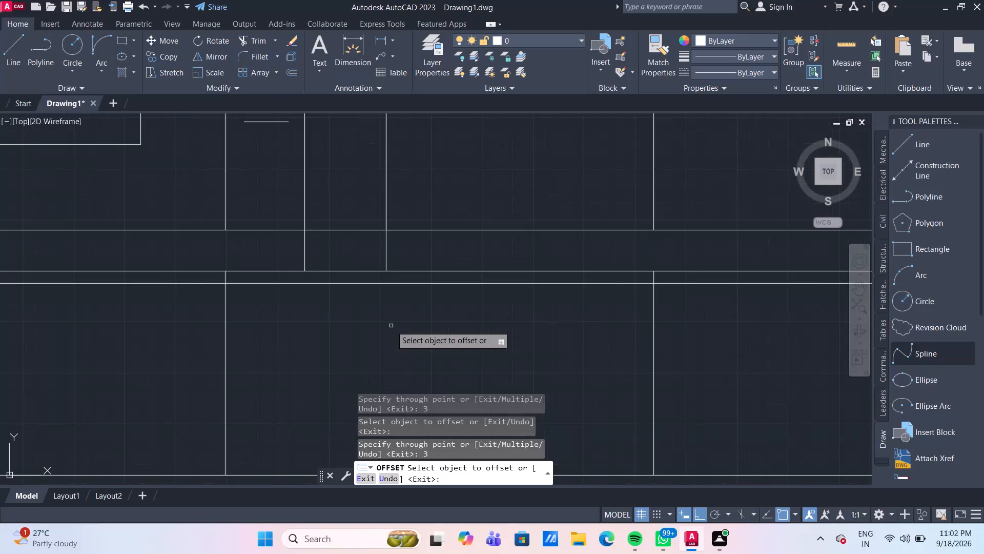
Draw a line 5 west along the upper base line from the vertical just east of the narrow panes, and down to the lower base line.
scroll(400, 323, "down", 1)
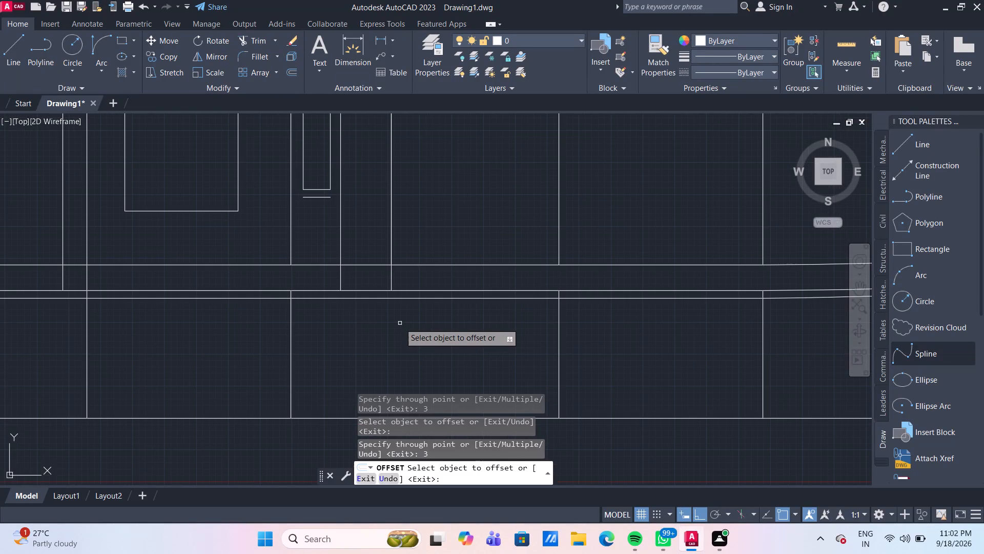
key("Escape")
scroll(400, 323, "down", 1)
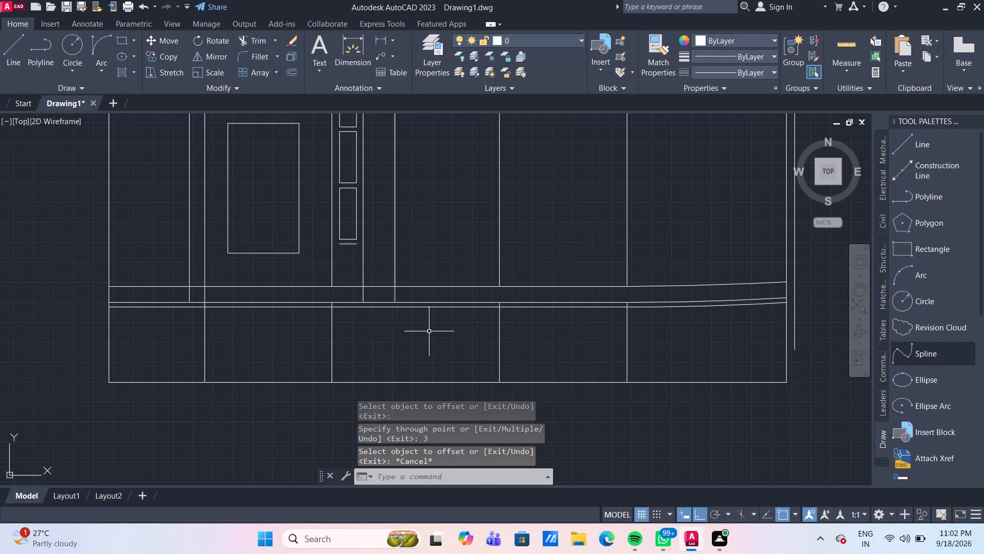
scroll(429, 331, "up", 1)
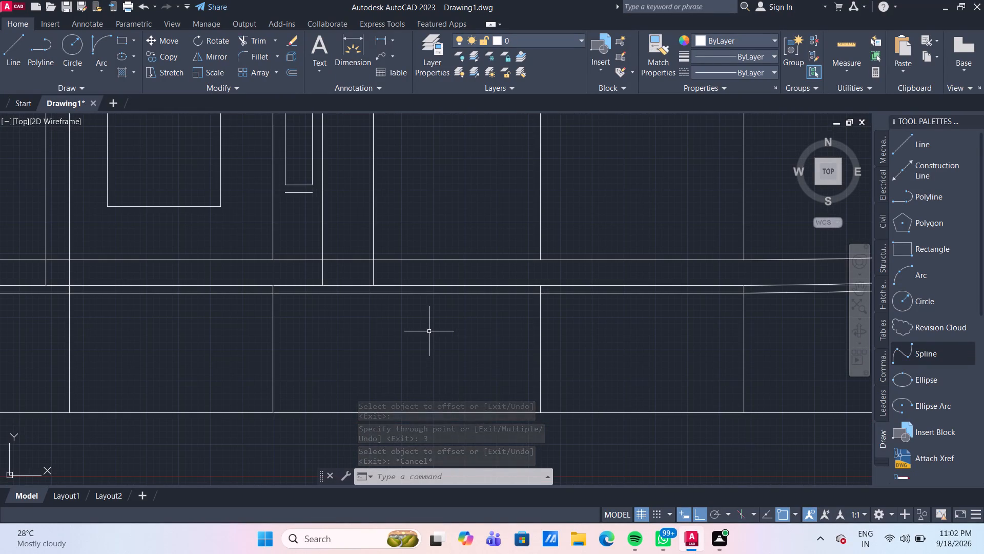
scroll(427, 326, "up", 1)
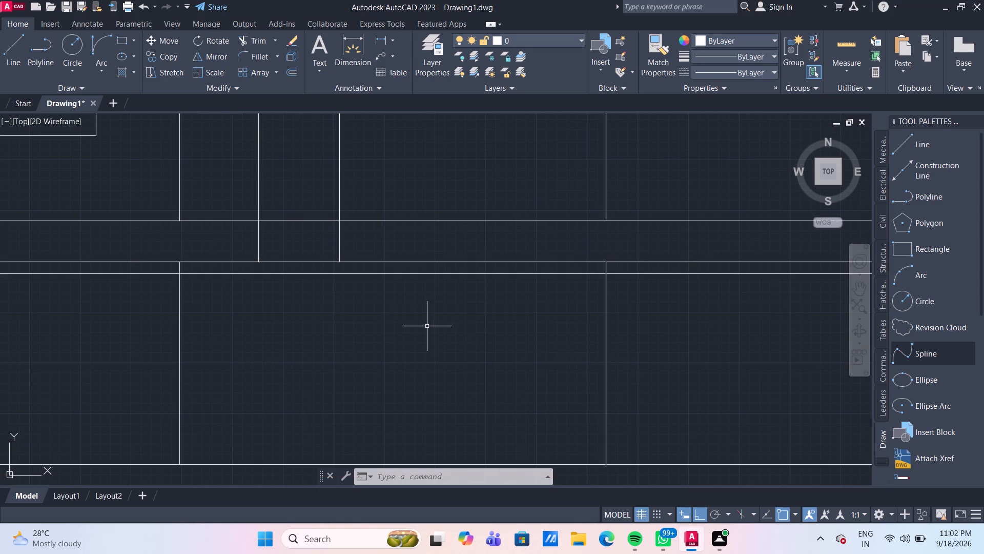
scroll(427, 326, "down", 3)
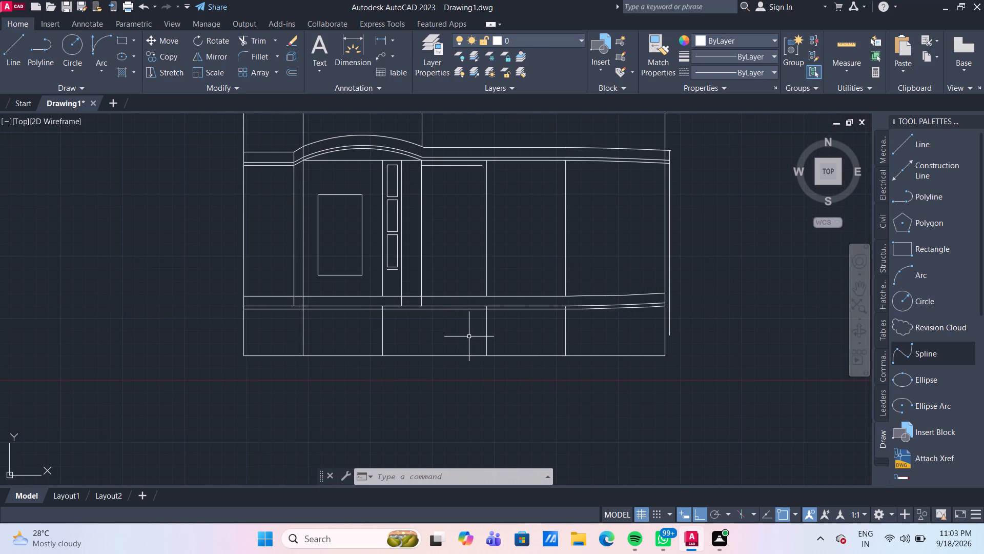
scroll(406, 304, "up", 3)
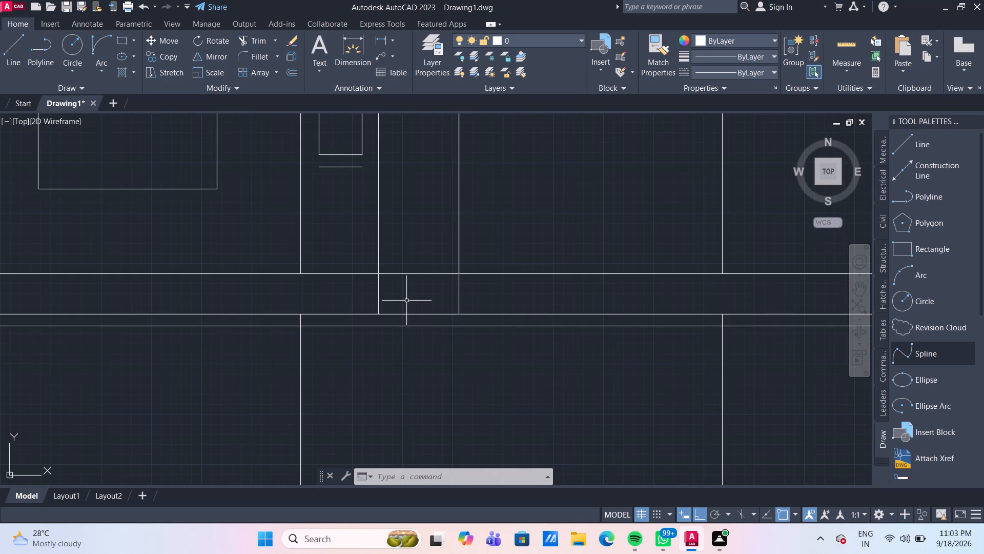
scroll(405, 297, "up", 1)
key("Escape")
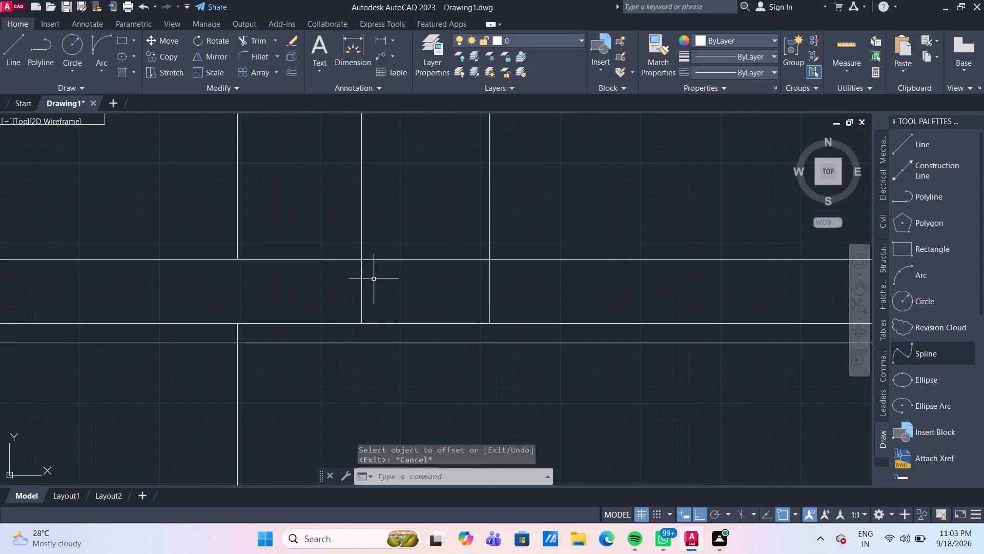
left_click(15, 53)
scroll(303, 231, "up", 2)
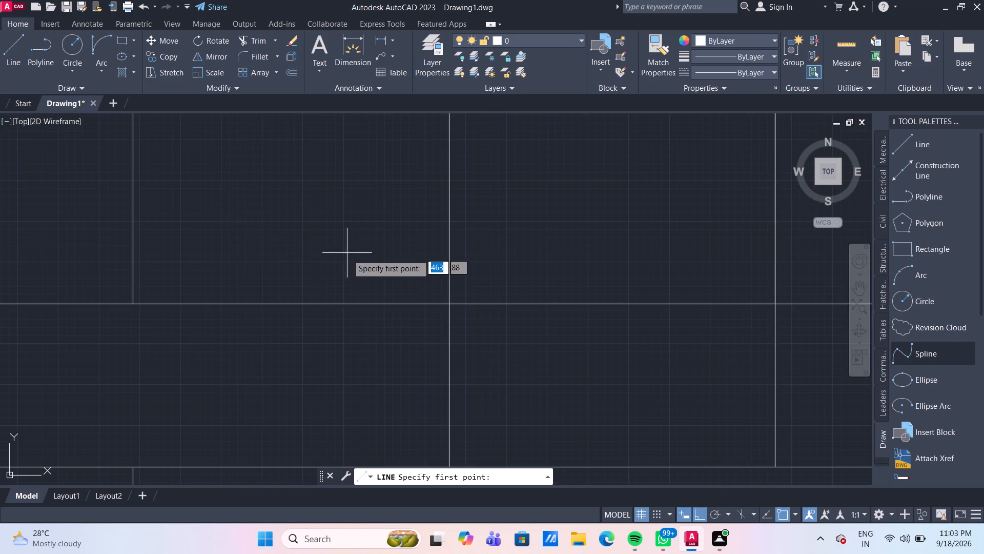
scroll(364, 242, "down", 2)
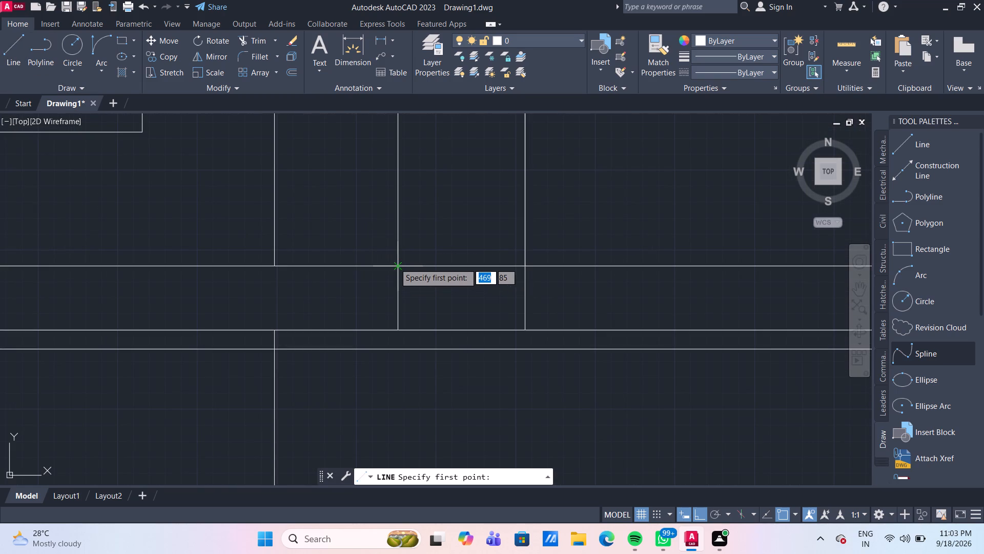
left_click(395, 263)
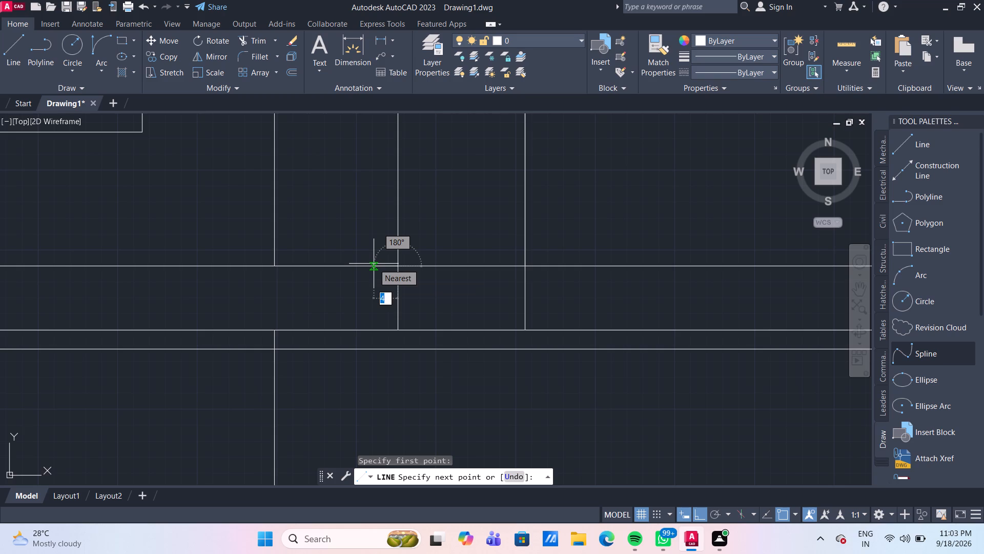
key("5")
key("Return")
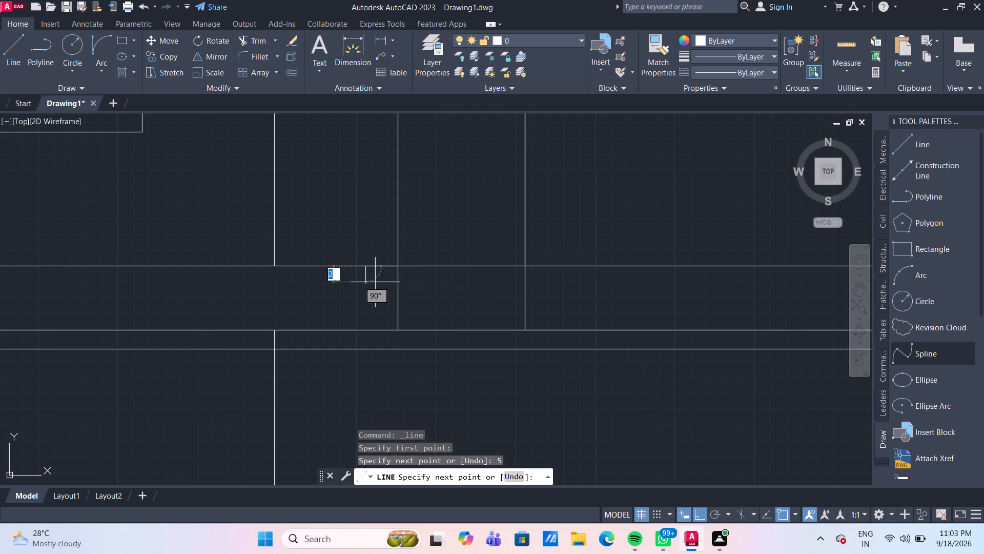
left_click(366, 332)
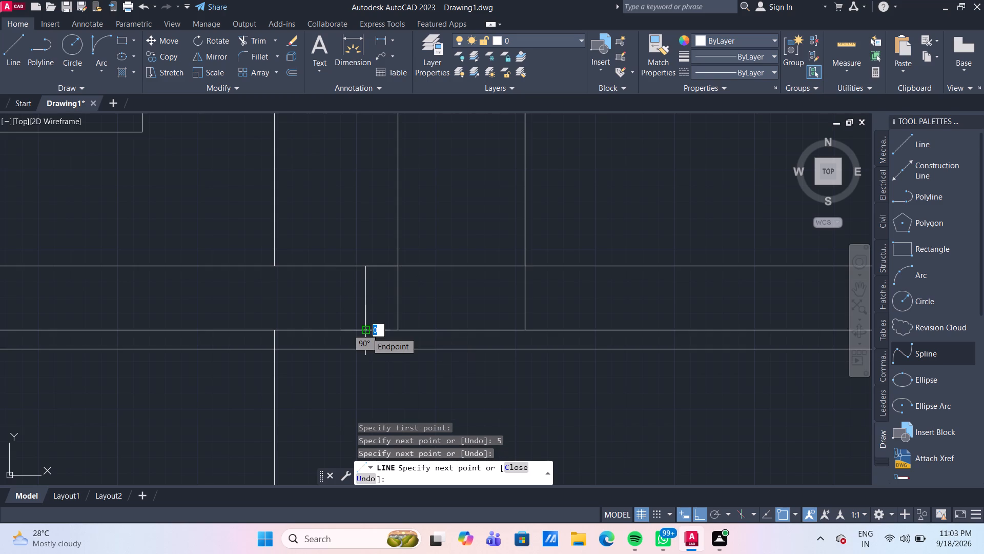
key("Escape")
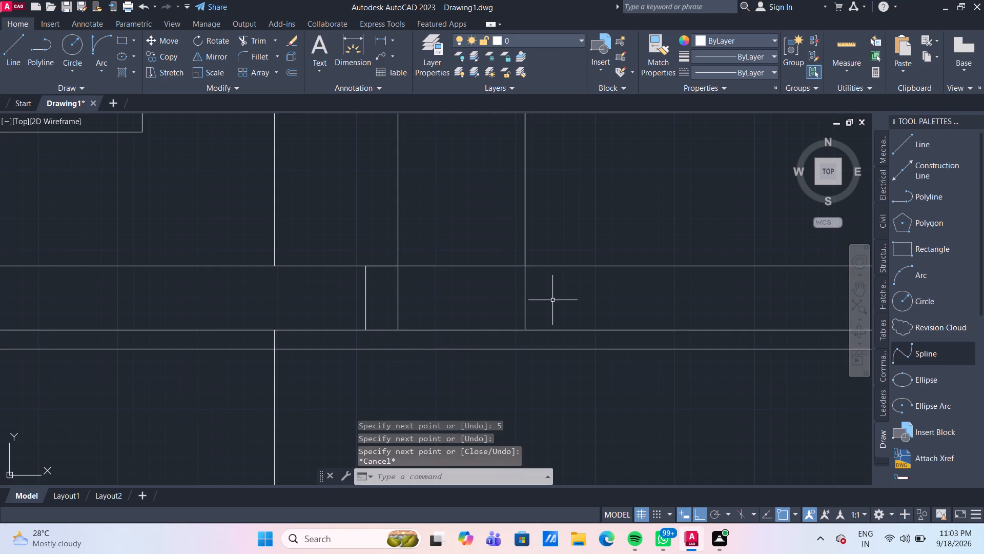
Trim the two vertical lines just east of the new short vertical between the upper and lower base lines.
scroll(552, 300, "down", 3)
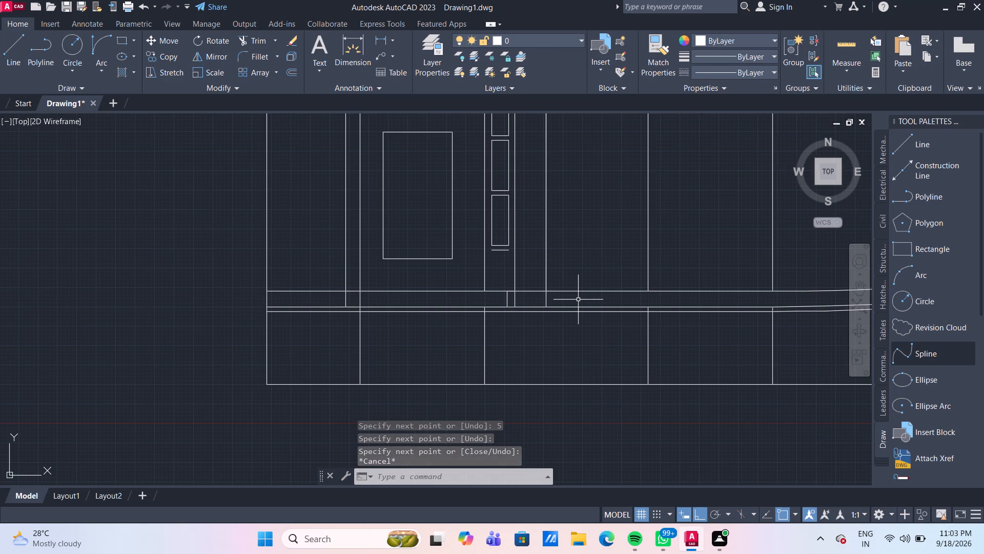
scroll(578, 300, "up", 2)
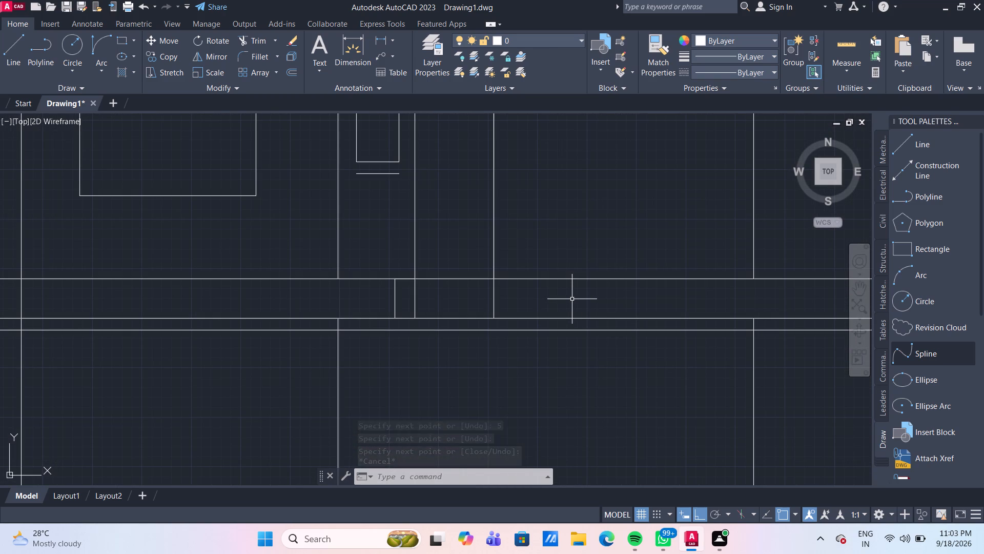
type("tr")
key("Return")
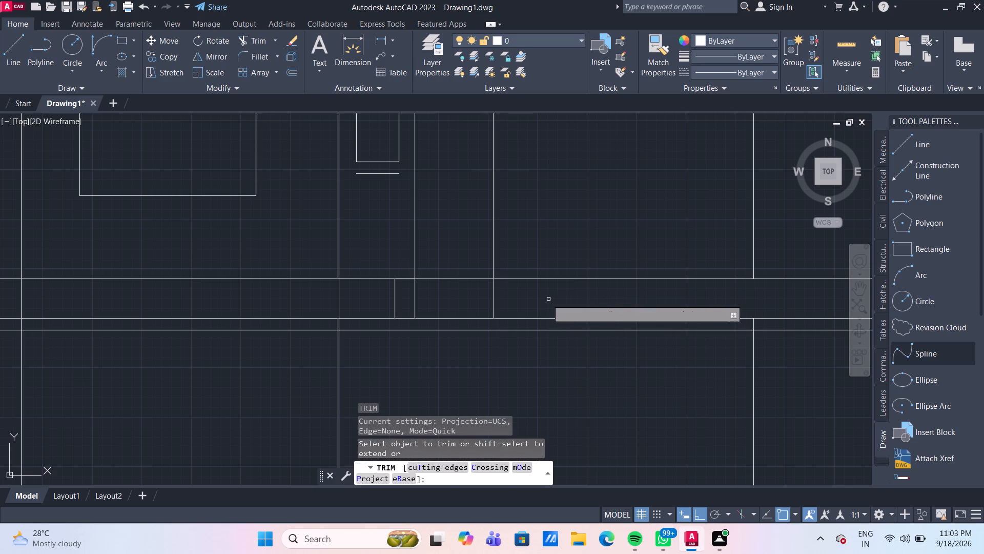
left_click(524, 299)
left_click(408, 292)
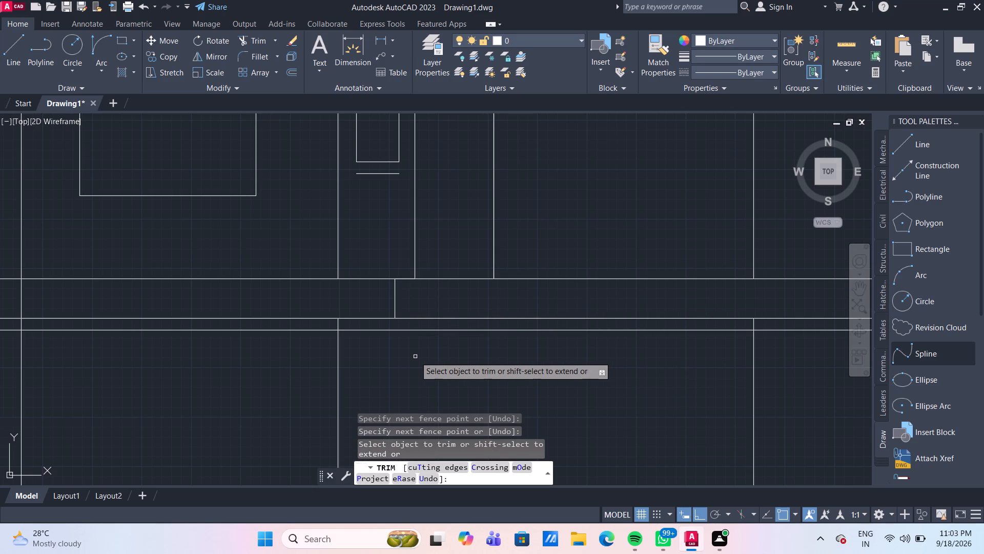
scroll(407, 353, "down", 1)
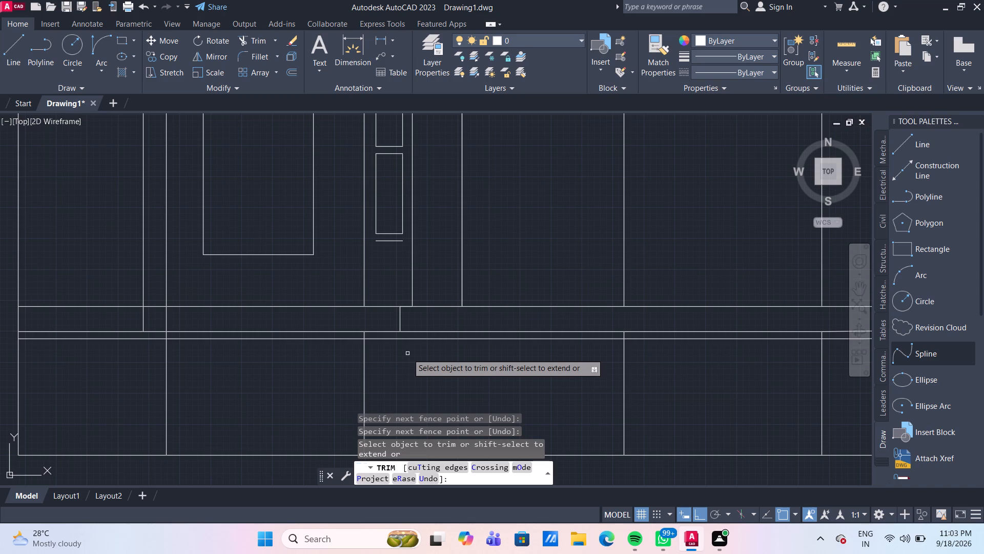
key("Escape")
Draw a vertical line across the base band joining the ends of the vertical just west of the narrow panes.
scroll(372, 311, "up", 1)
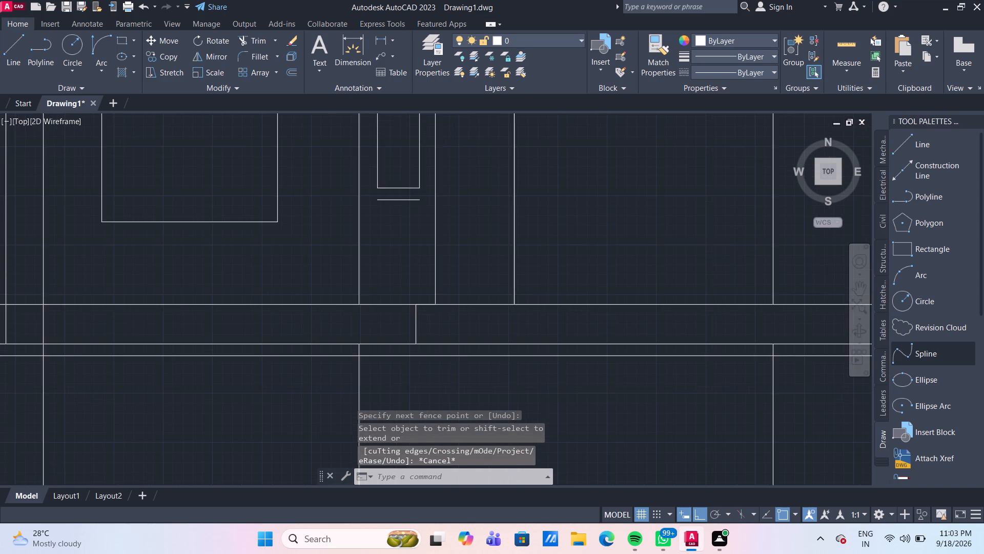
scroll(372, 311, "up", 1)
scroll(372, 310, "down", 3)
scroll(398, 316, "up", 1)
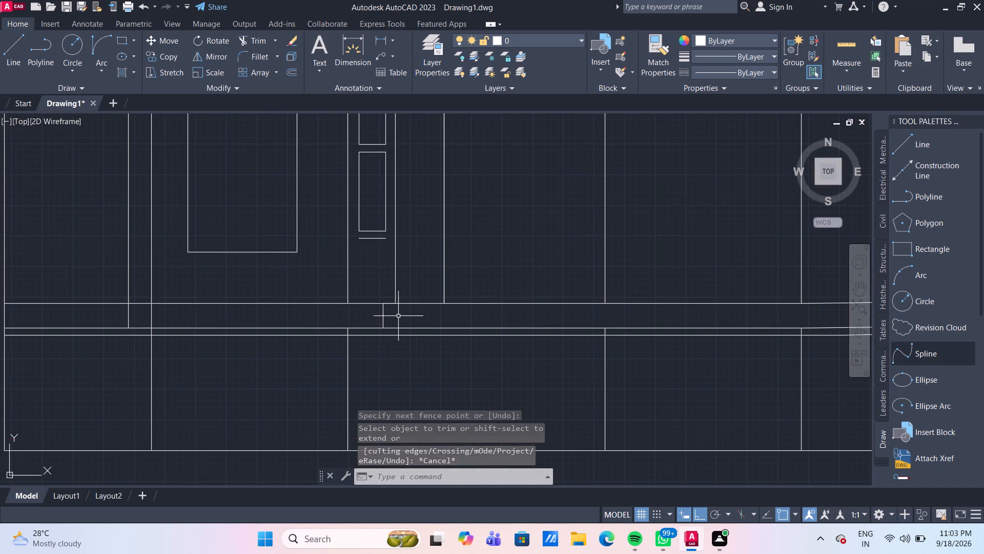
scroll(409, 319, "down", 1)
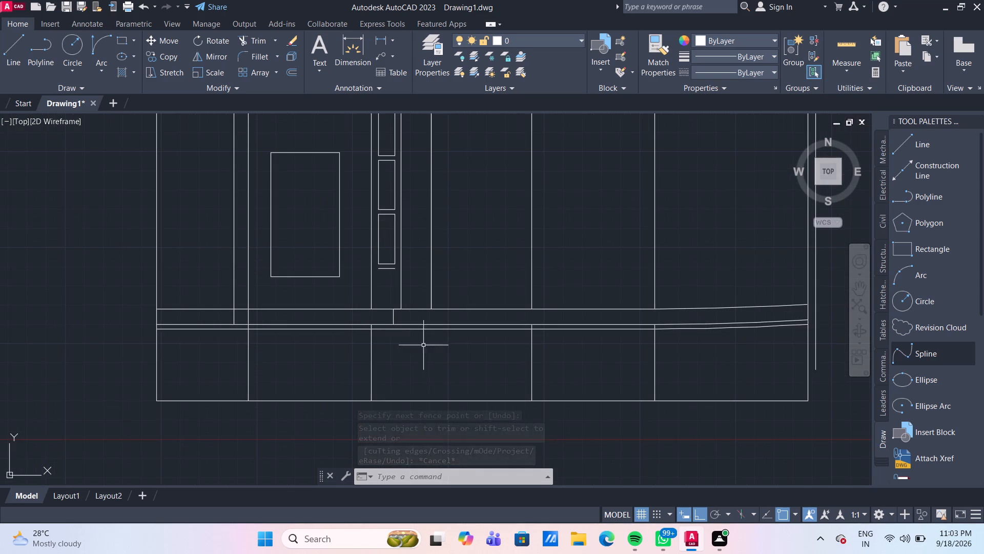
scroll(434, 359, "down", 1)
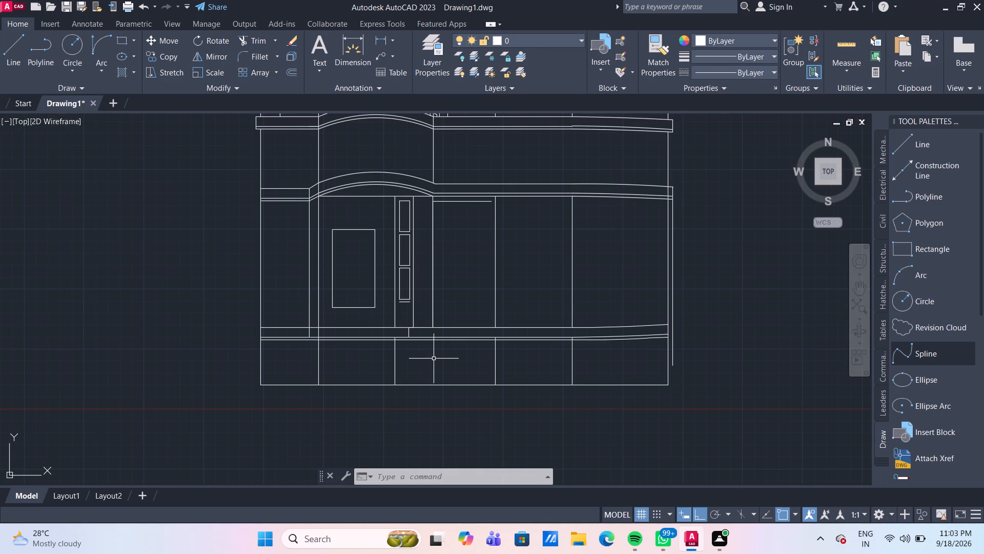
scroll(434, 359, "down", 1)
scroll(410, 360, "up", 2)
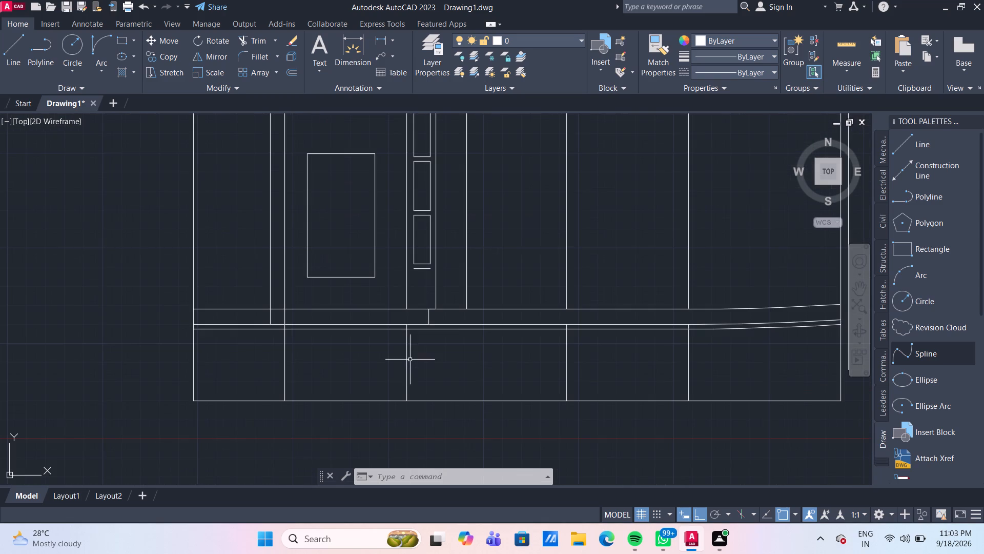
scroll(438, 324, "up", 2)
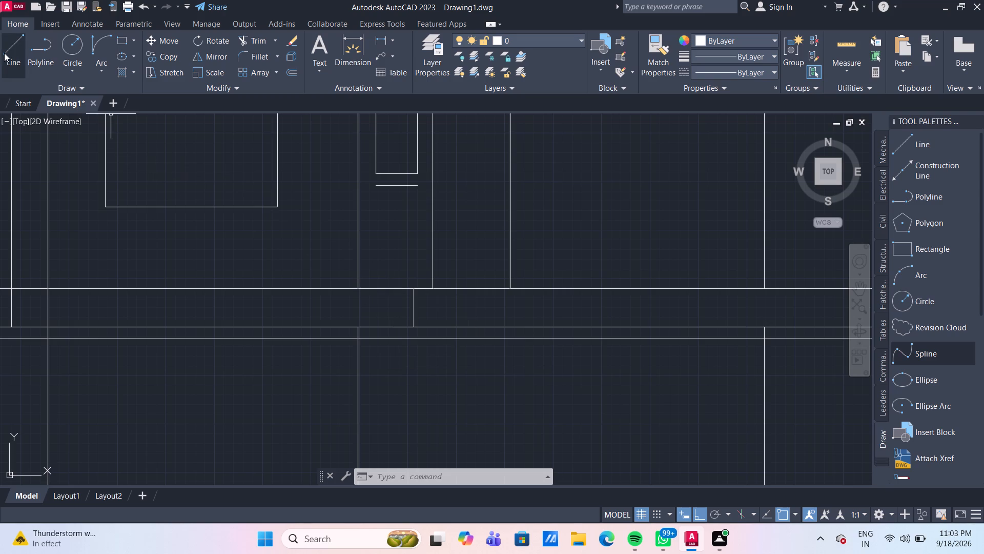
left_click(4, 53)
left_click(361, 287)
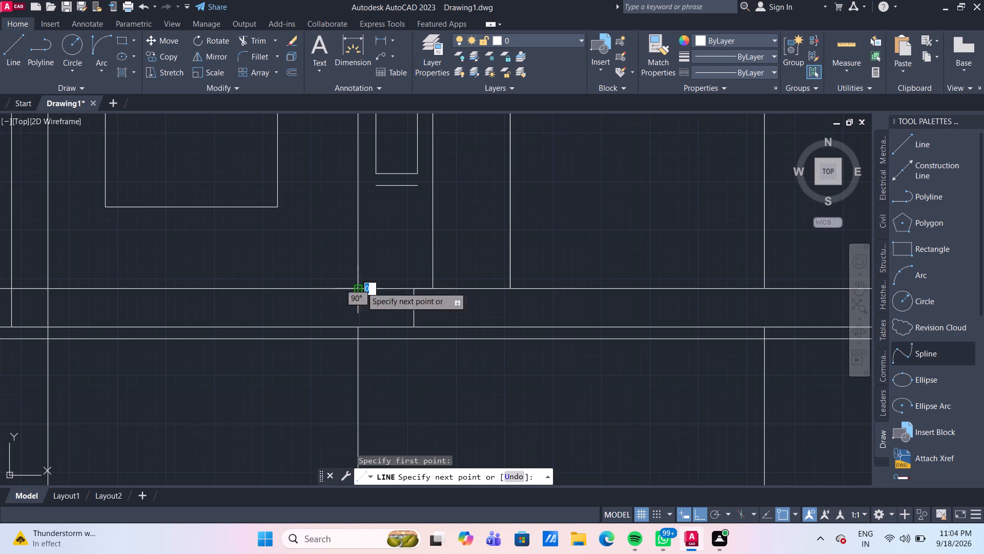
left_click(357, 325)
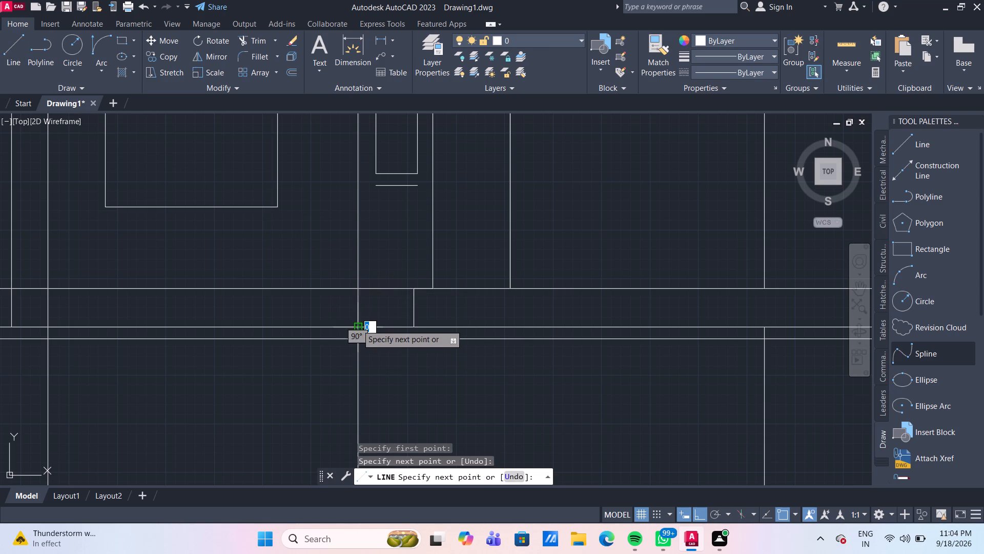
key("Escape")
Draw a vertical line about 32 long down from the lowest band line, aligned with the vertical just east of the narrow panes.
scroll(461, 347, "down", 2)
middle_click_drag(458, 348, 434, 329)
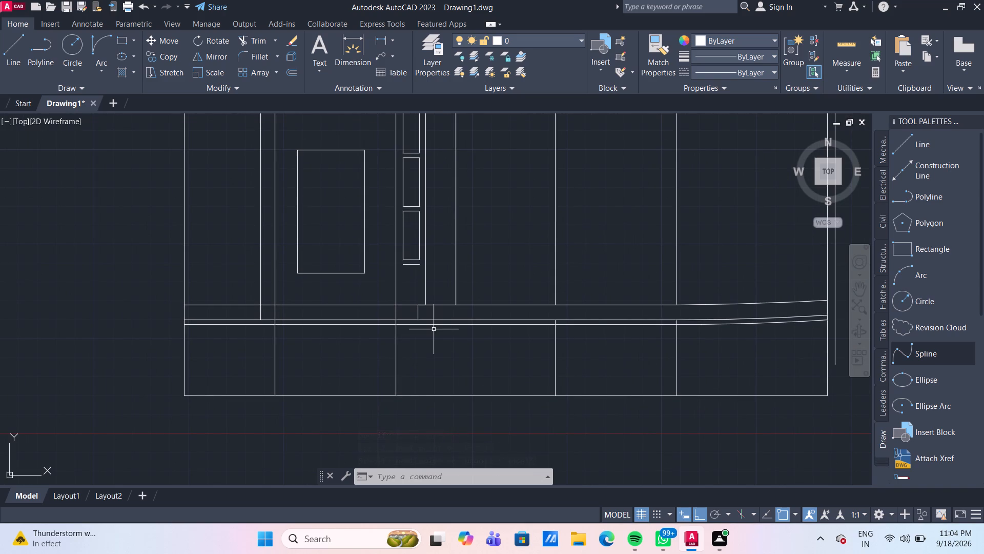
scroll(434, 329, "up", 2)
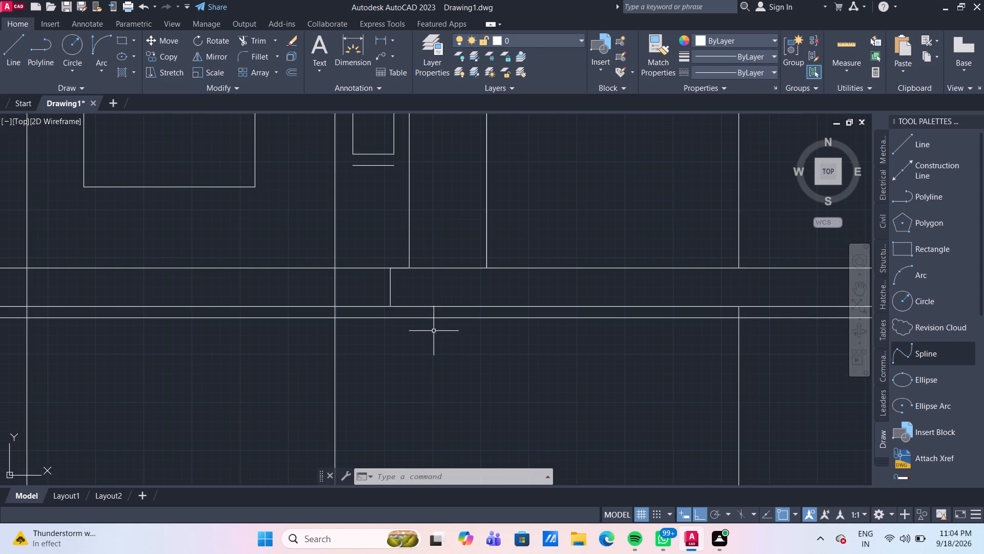
middle_click_drag(434, 331, 423, 308)
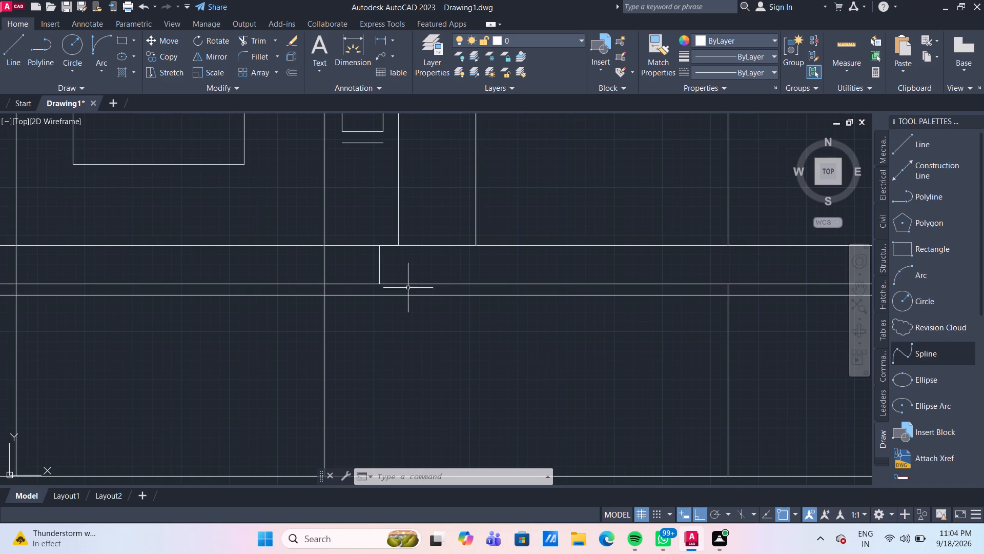
left_click(14, 73)
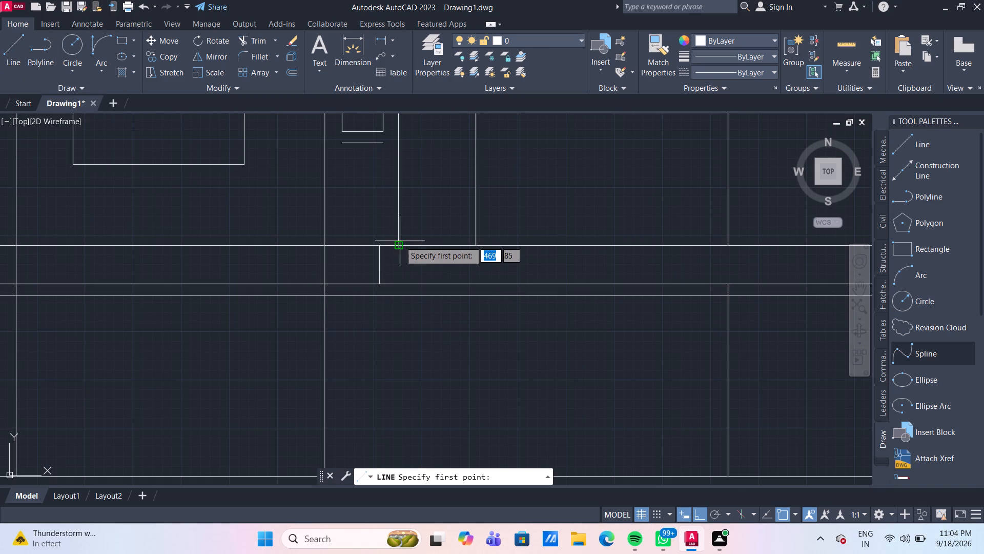
left_click(399, 297)
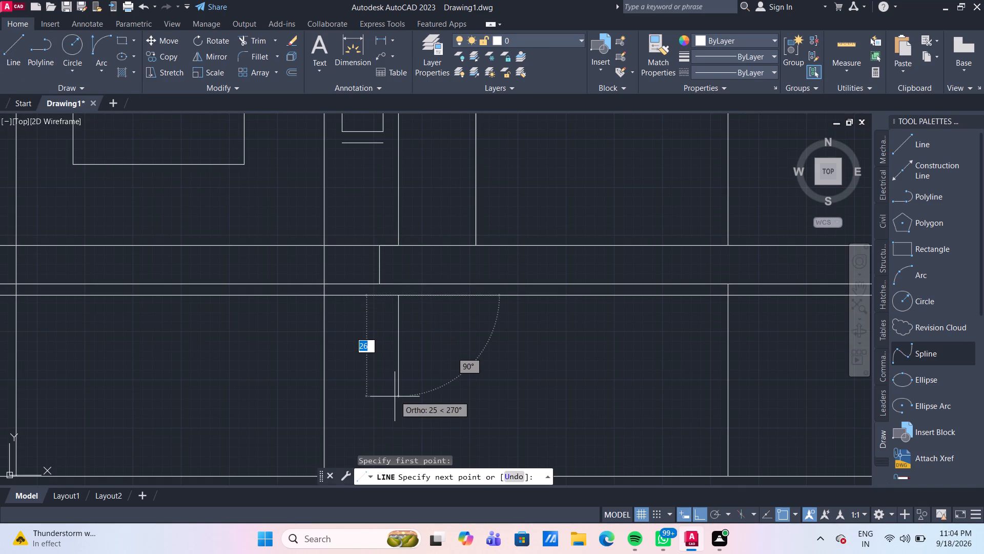
scroll(395, 397, "down", 1)
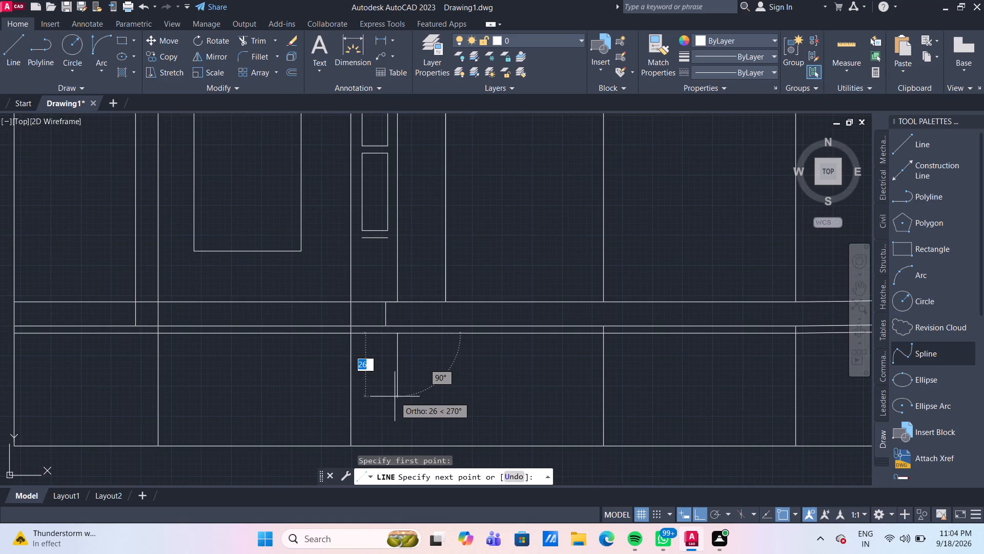
scroll(394, 399, "down", 1)
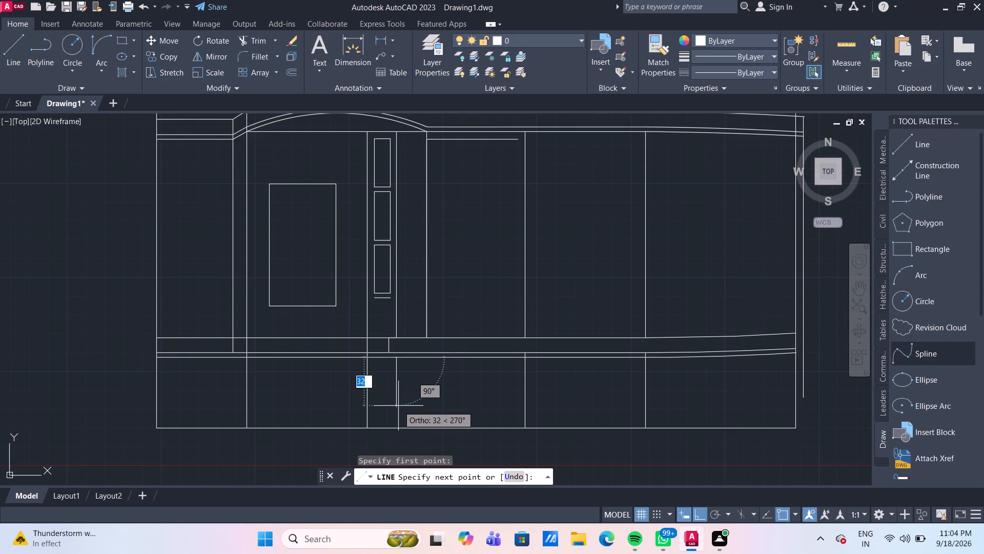
left_click(398, 406)
key("Escape")
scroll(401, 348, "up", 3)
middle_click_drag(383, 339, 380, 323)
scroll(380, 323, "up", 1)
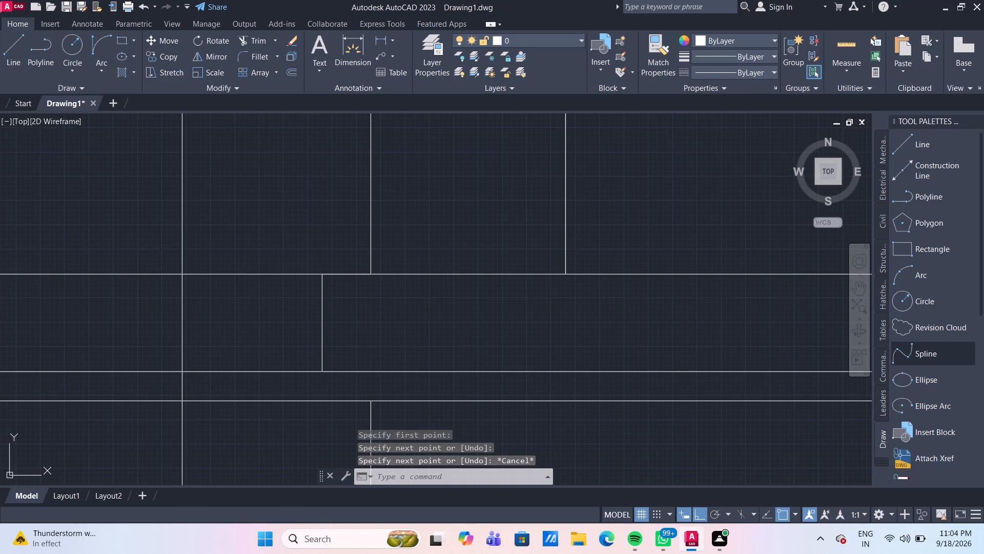
Offset the short vertical in the base band 2 to the east and erase the original short vertical.
key("o")
key("Return")
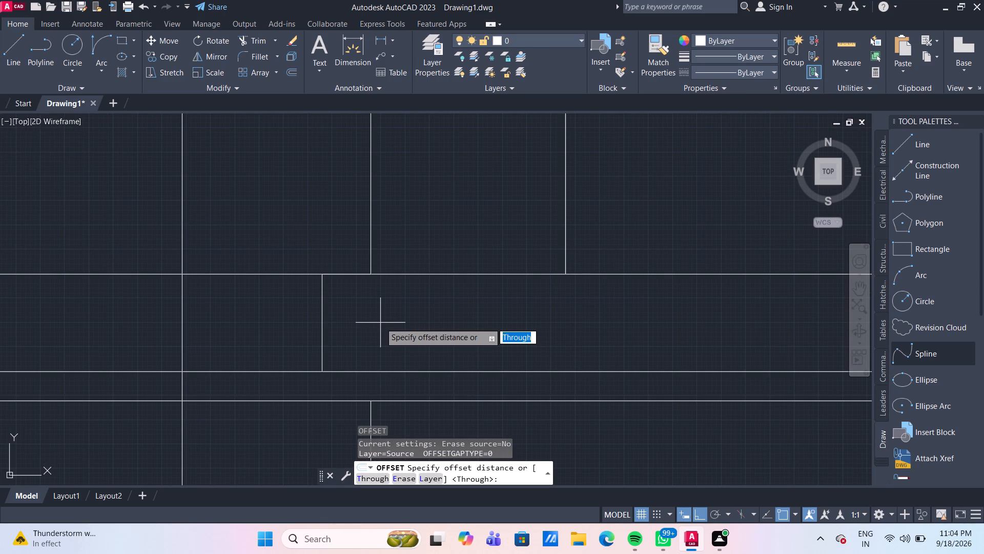
key("Return")
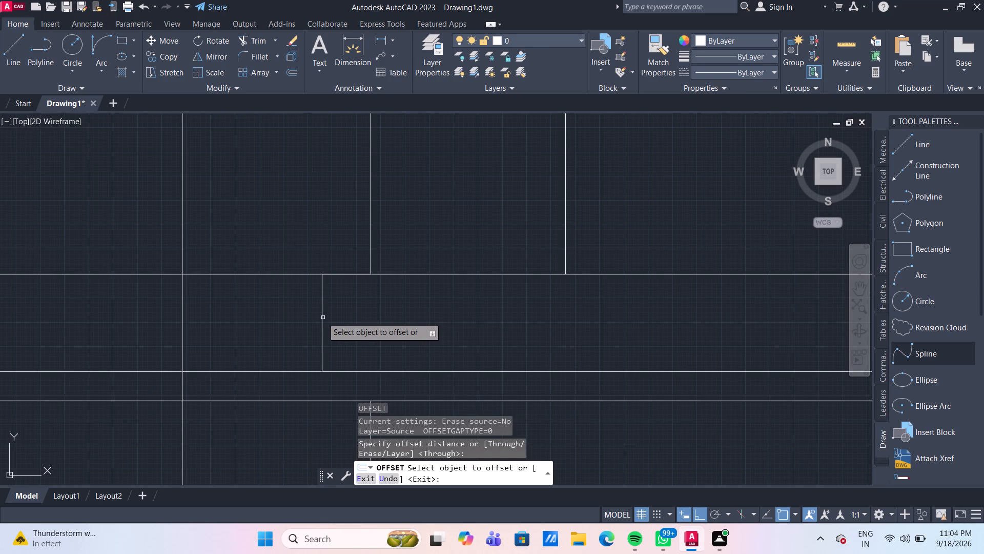
left_click(322, 318)
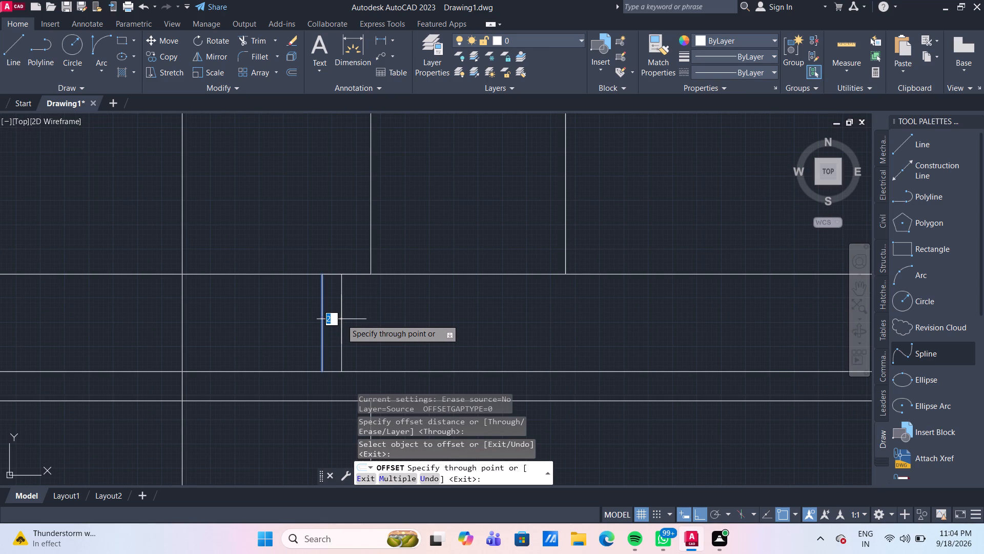
key("2")
key("Return")
key("Escape")
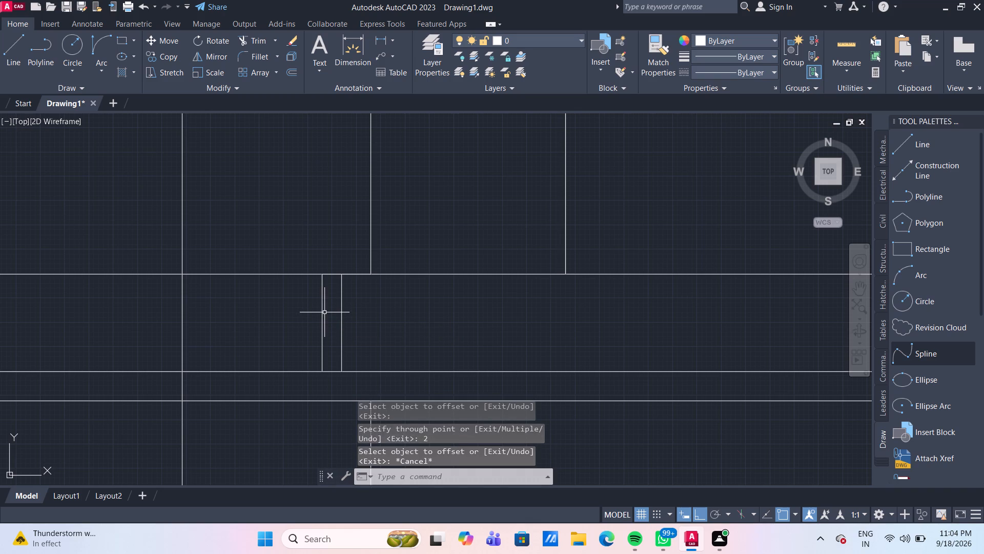
left_click(321, 312)
key("Delete")
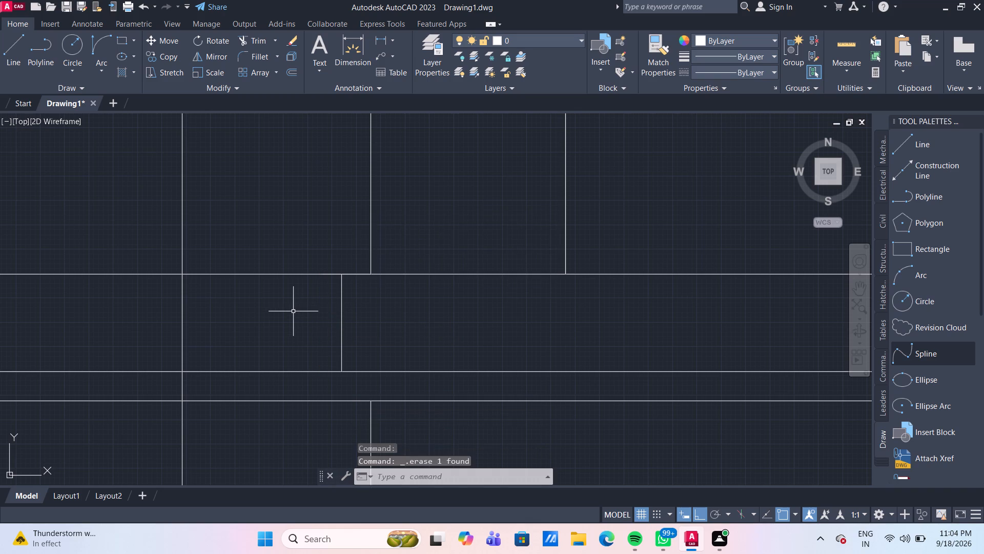
Draw a diagonal line from the short vertical's lower end to the top of the vertical hanging from the lowest band line.
scroll(293, 311, "down", 3)
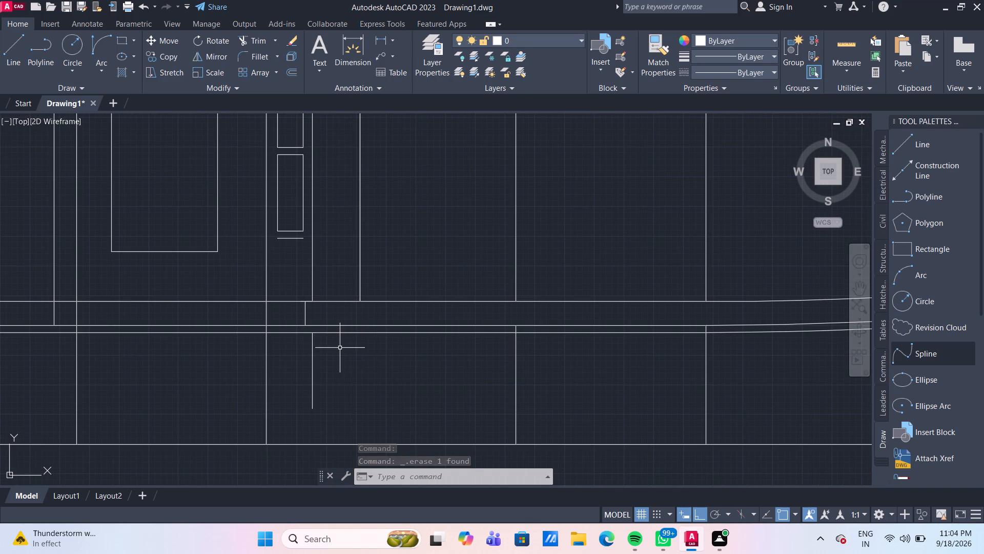
scroll(340, 348, "up", 1)
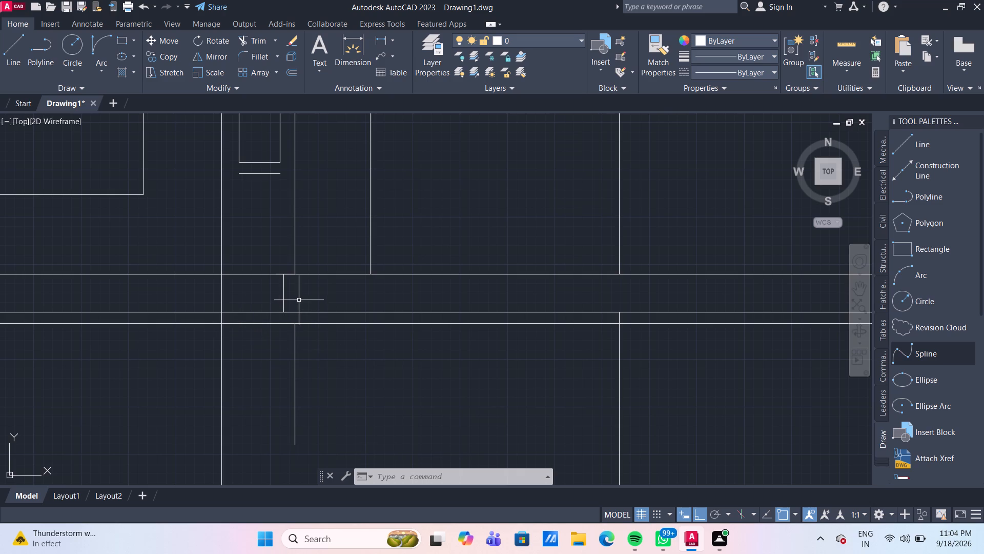
left_click(14, 54)
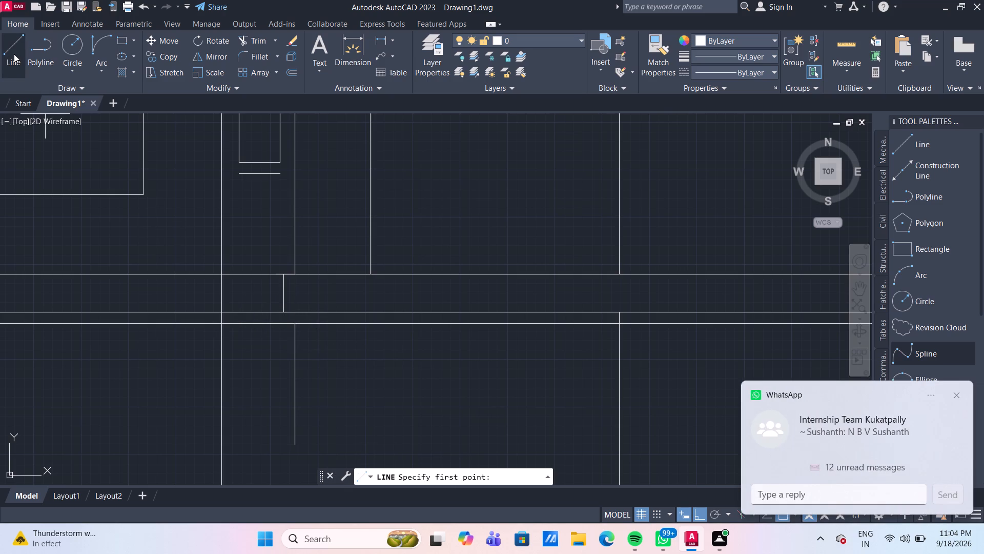
scroll(276, 314, "up", 2)
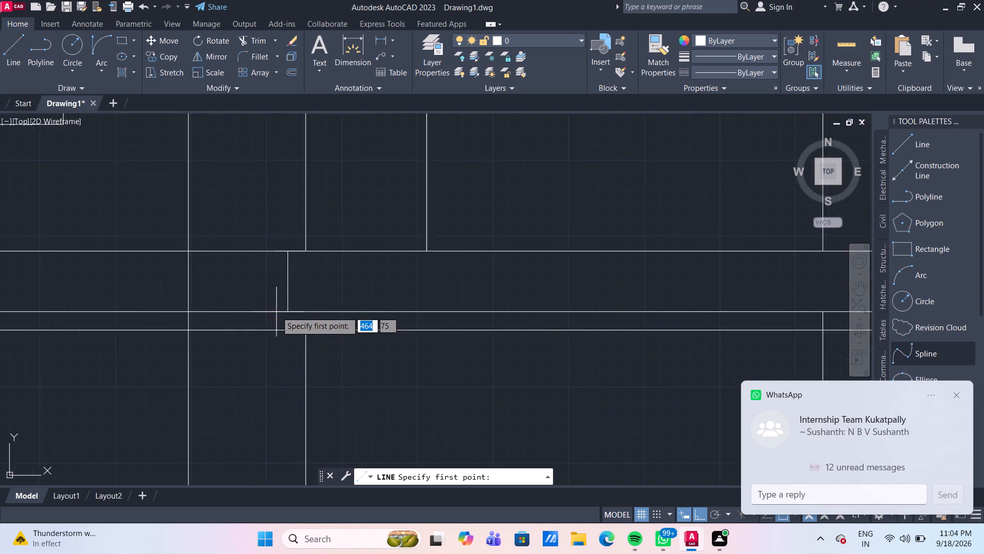
scroll(298, 310, "up", 2)
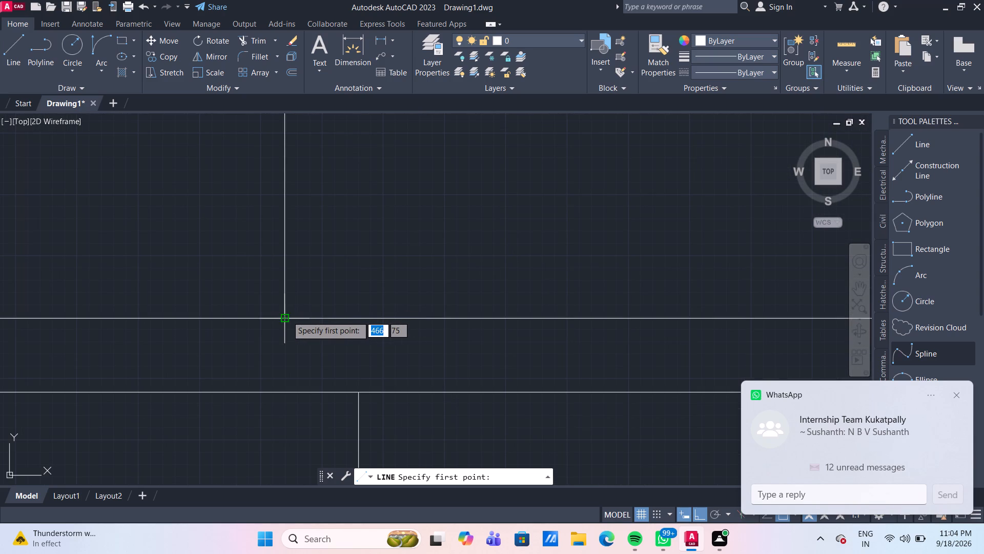
left_click(287, 316)
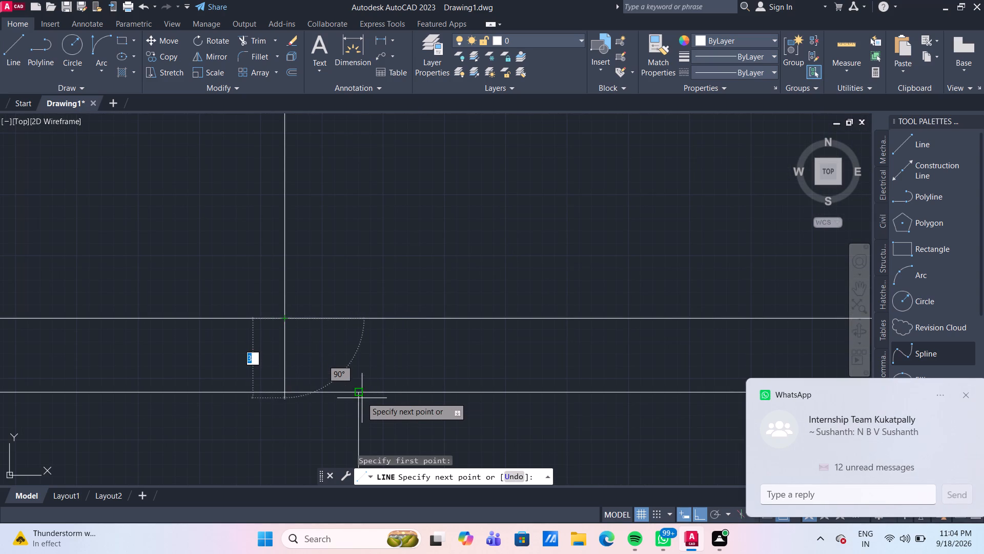
left_click(357, 395)
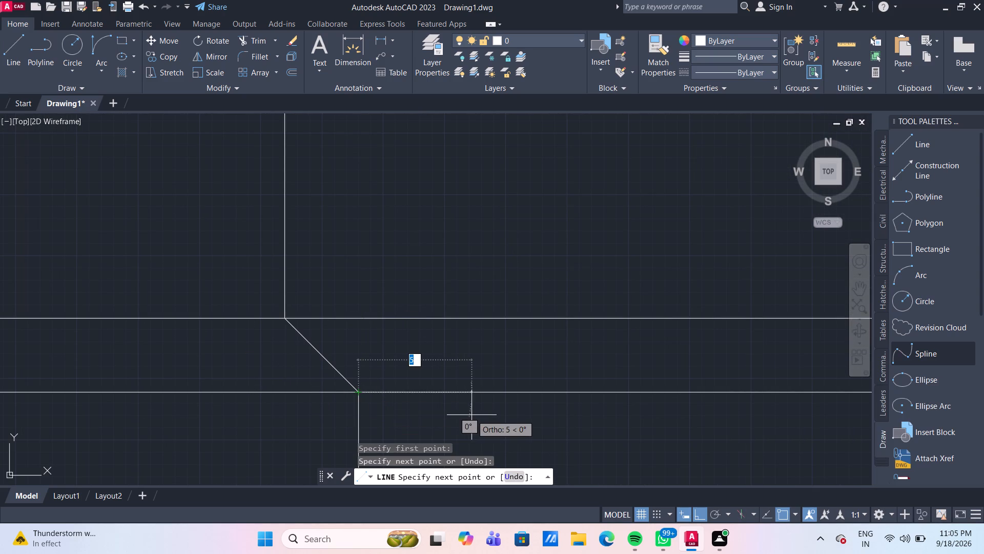
key("Escape")
Draw a line 20 down from the diagonal's lower end, and about 159 west to the building's west edge.
scroll(468, 414, "down", 6)
middle_click_drag(503, 433, 442, 318)
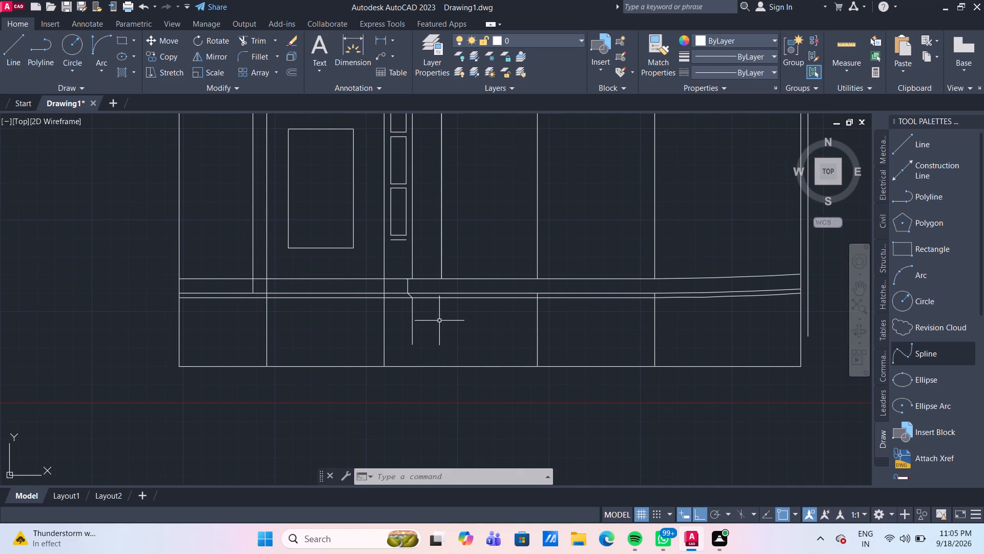
scroll(310, 314, "up", 1)
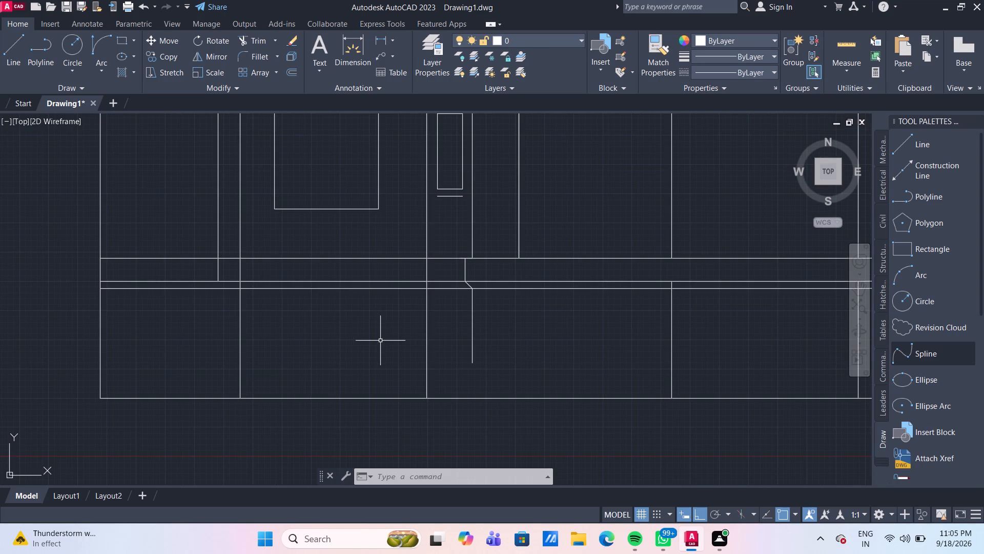
middle_click_drag(380, 341, 342, 310)
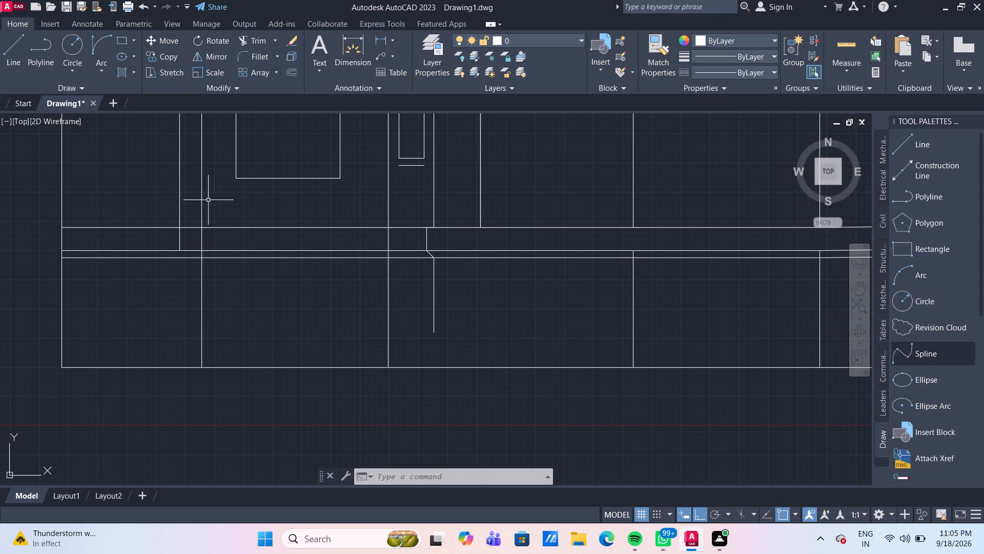
left_click(14, 59)
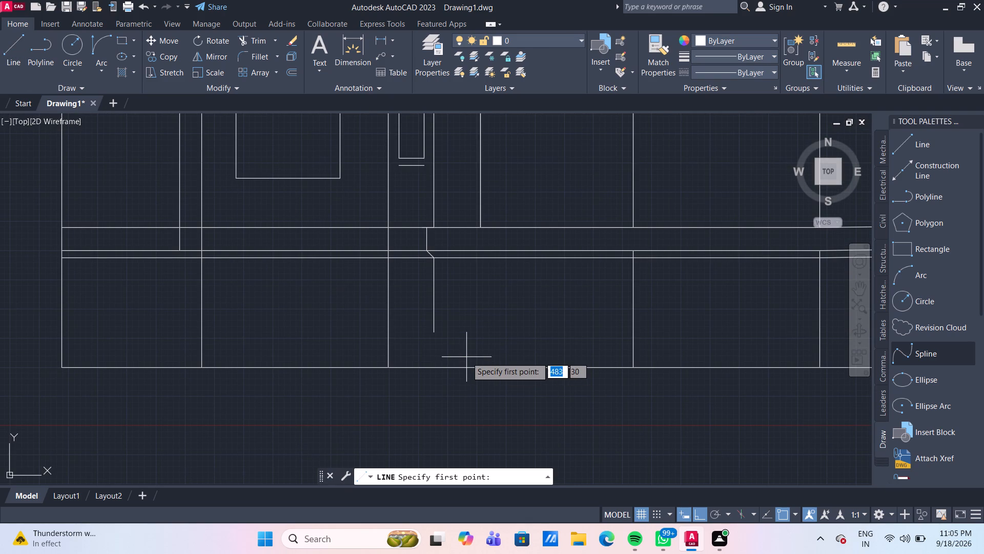
scroll(412, 277, "up", 1)
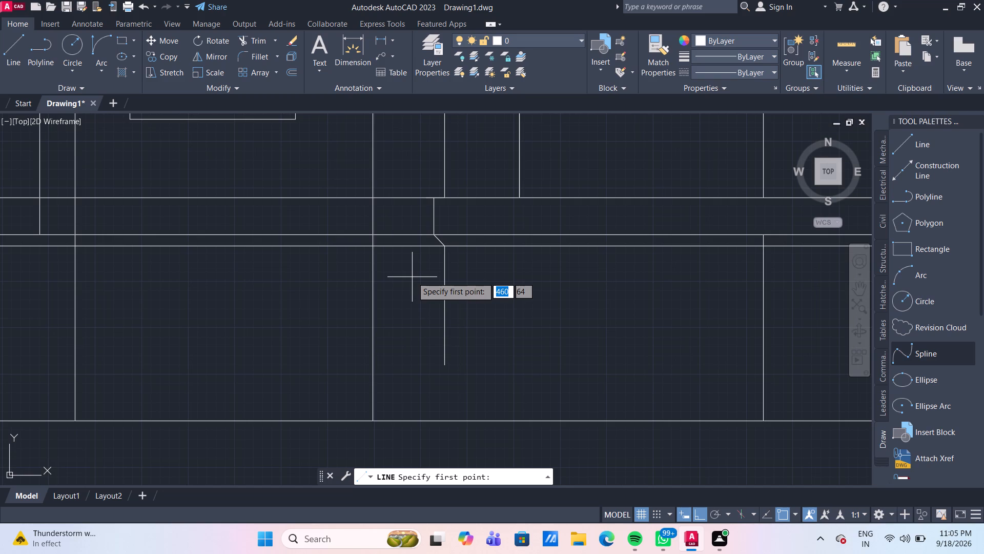
left_click(445, 249)
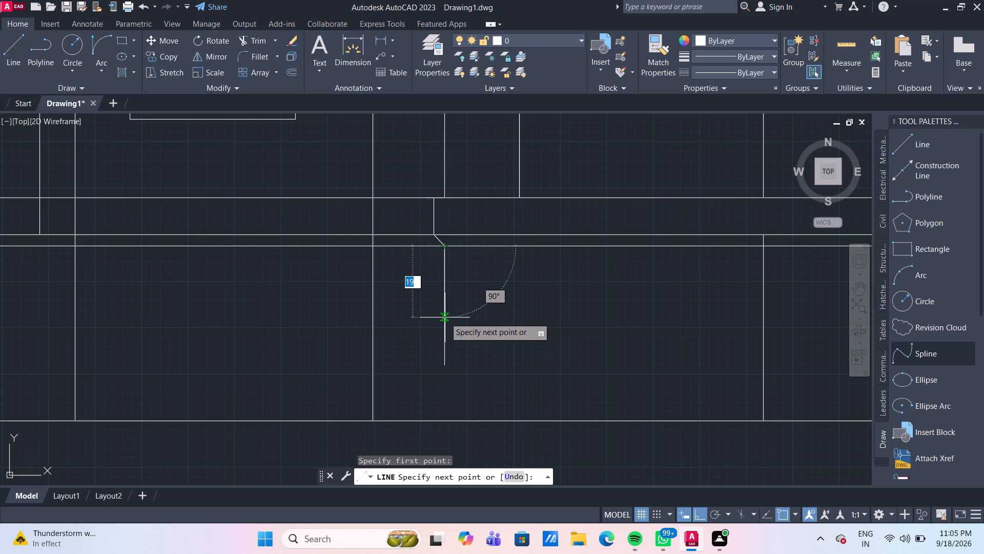
type("20")
key("Return")
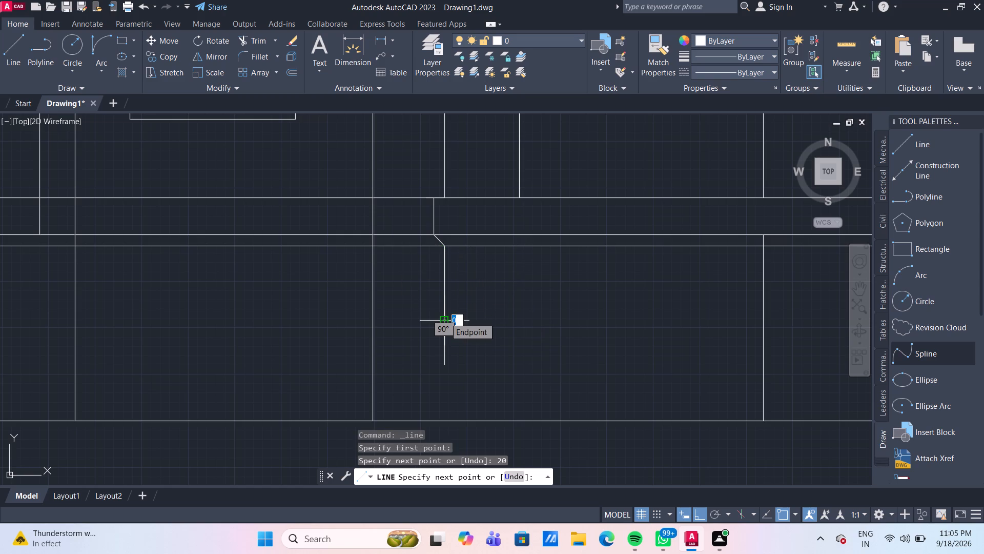
scroll(147, 288, "down", 2)
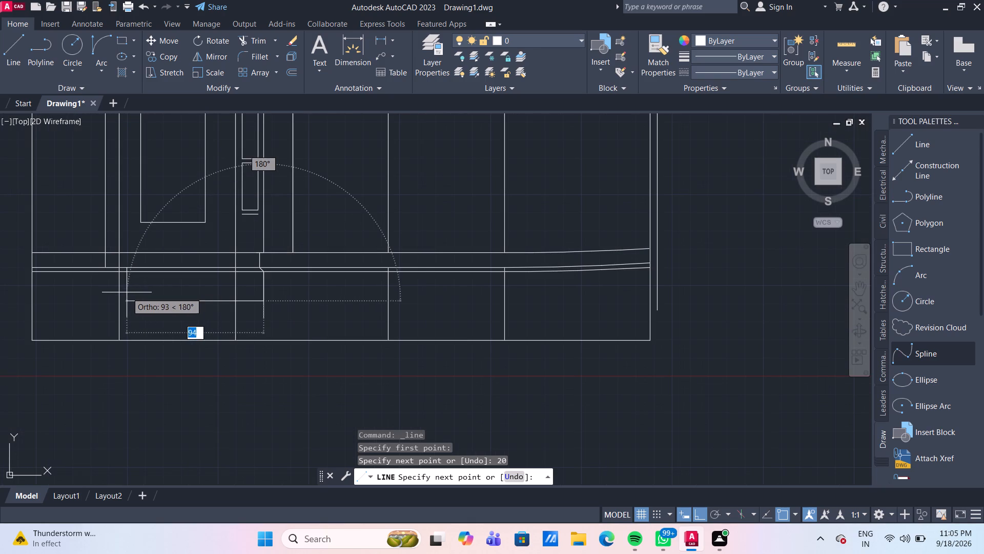
middle_click_drag(84, 287, 94, 286)
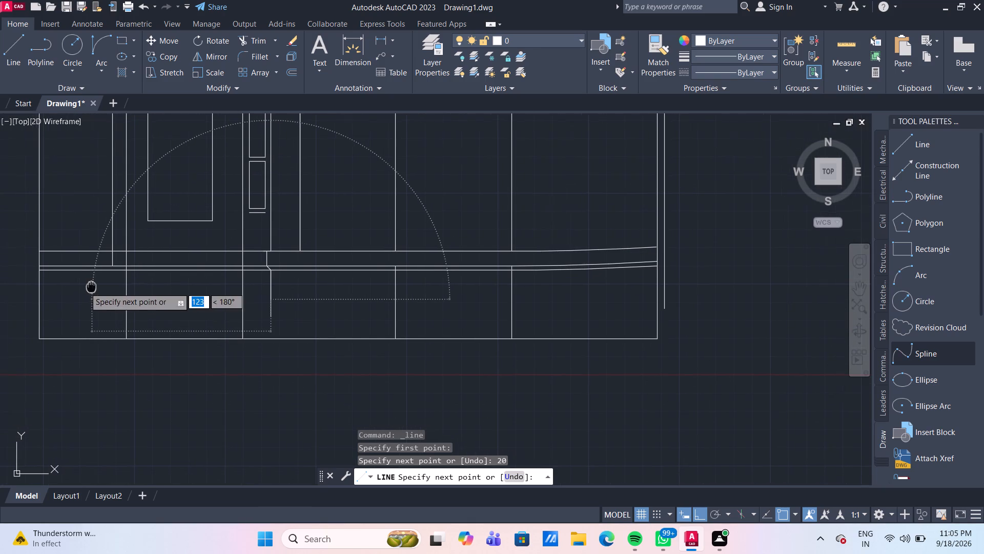
middle_click_drag(94, 286, 101, 287)
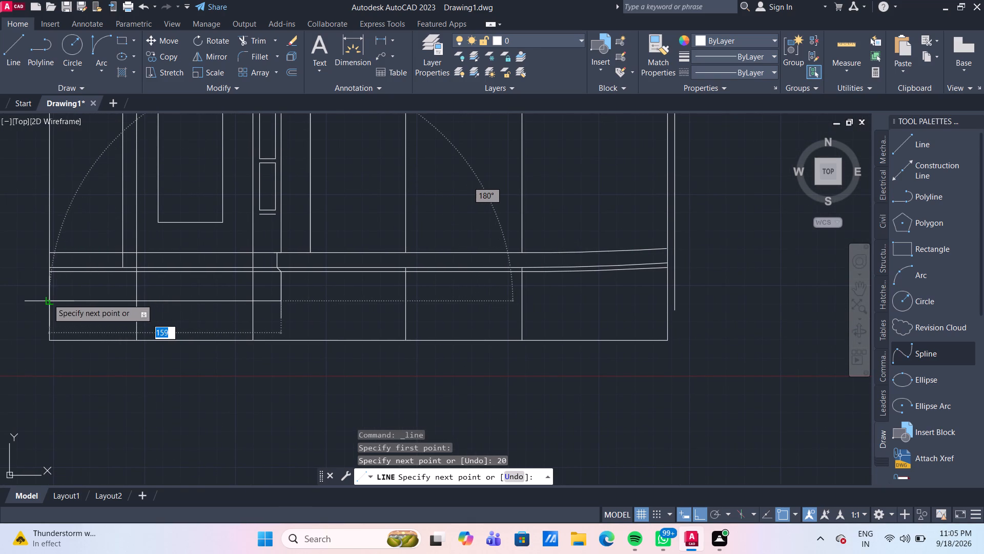
left_click(48, 299)
key("Escape")
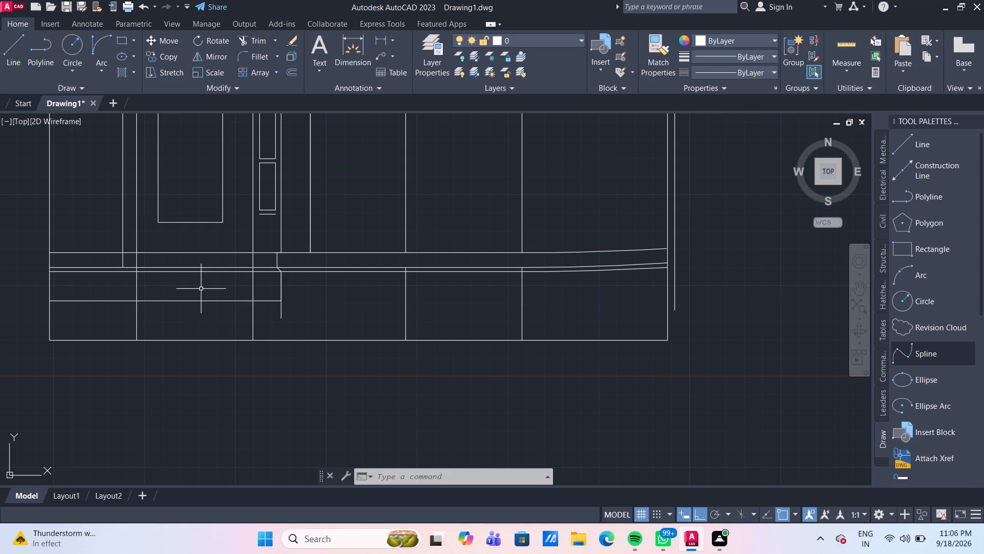
Trim the outer of the two verticals west of the large pane between the upper and lower base lines.
middle_click_drag(111, 292, 186, 314)
scroll(186, 314, "down", 2)
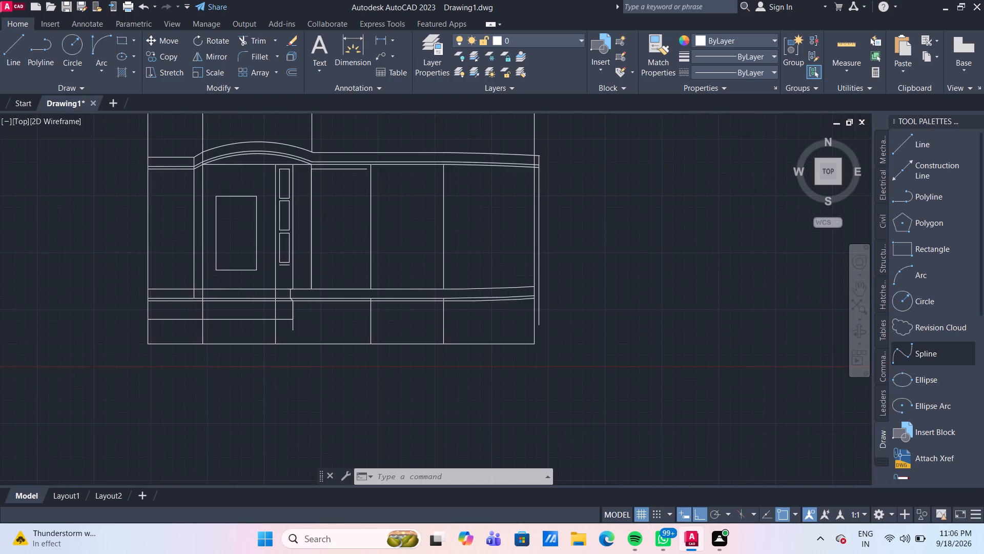
scroll(189, 280, "up", 4)
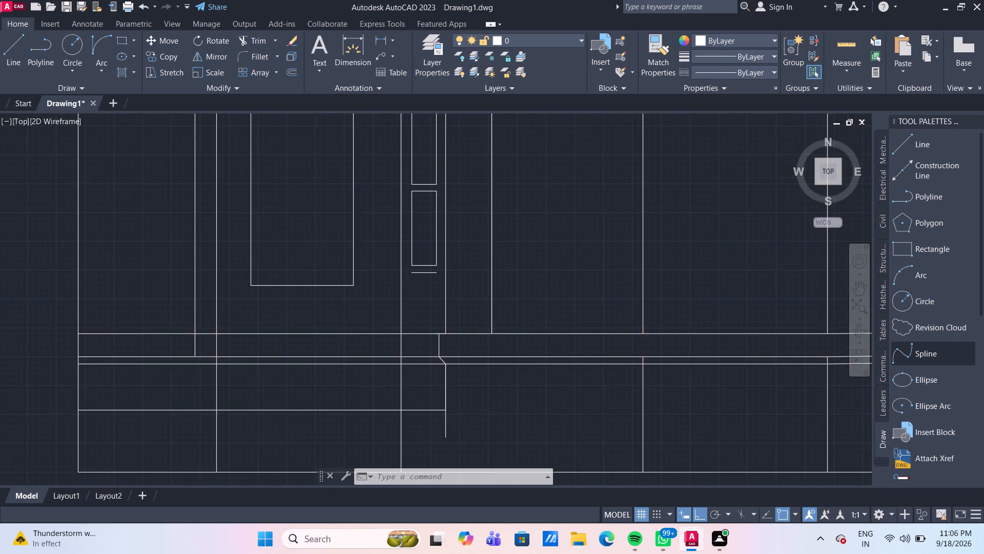
middle_click_drag(192, 314, 187, 256)
scroll(187, 256, "down", 2)
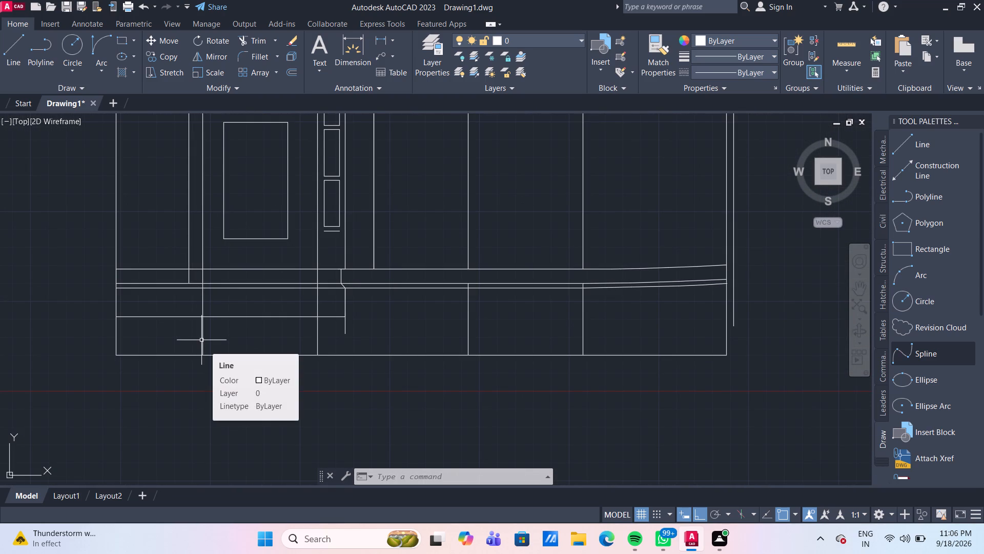
scroll(187, 284, "up", 2)
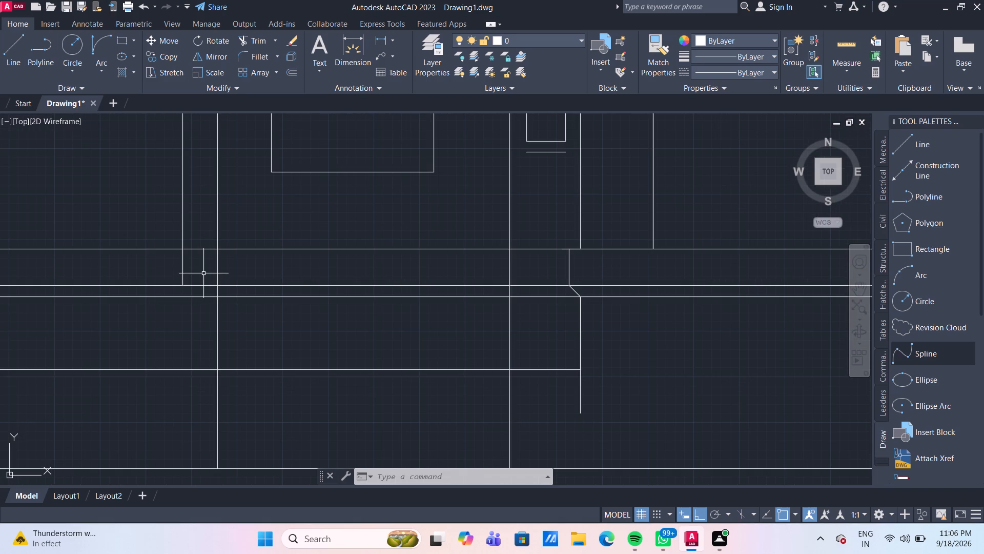
left_click(203, 273)
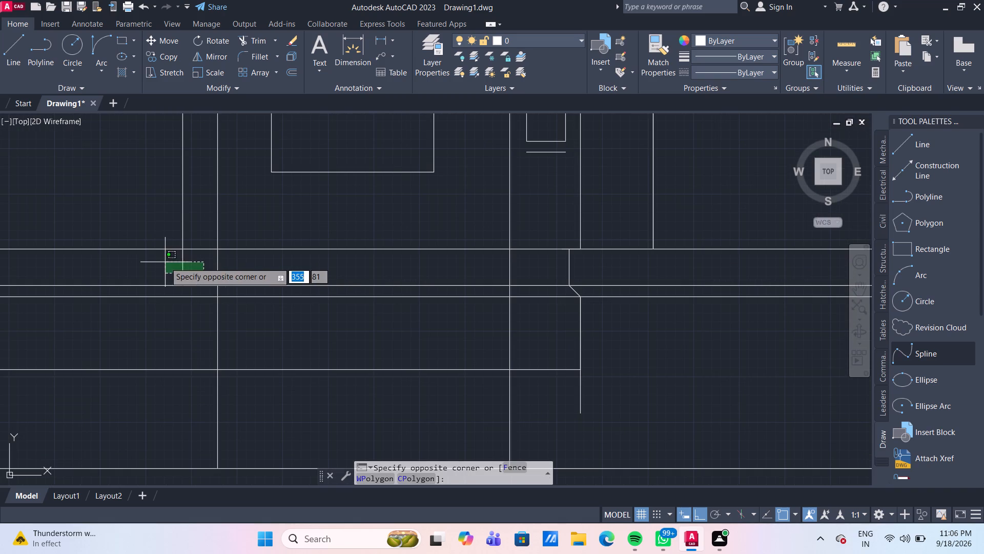
left_click(165, 262)
key("Escape")
type("tr")
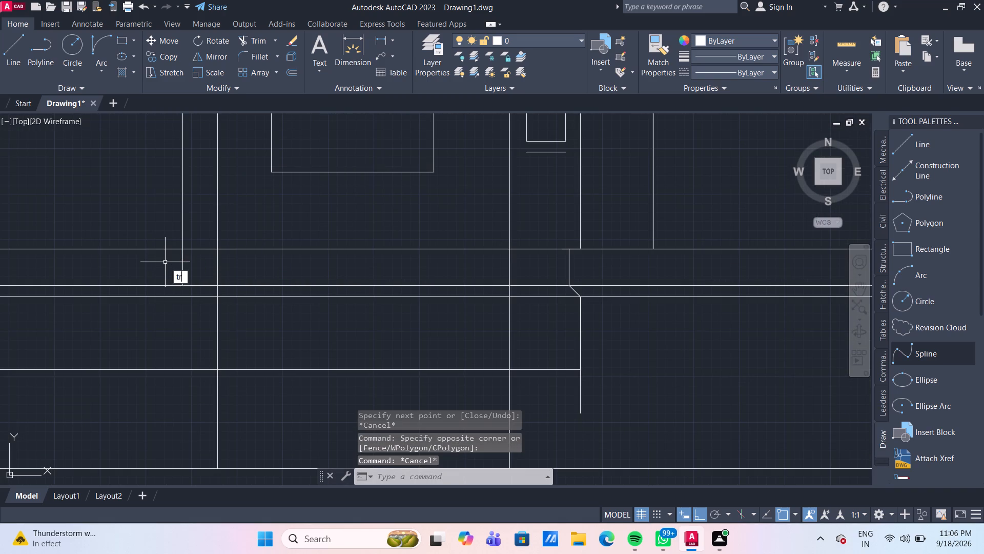
key("Return")
left_click(182, 269)
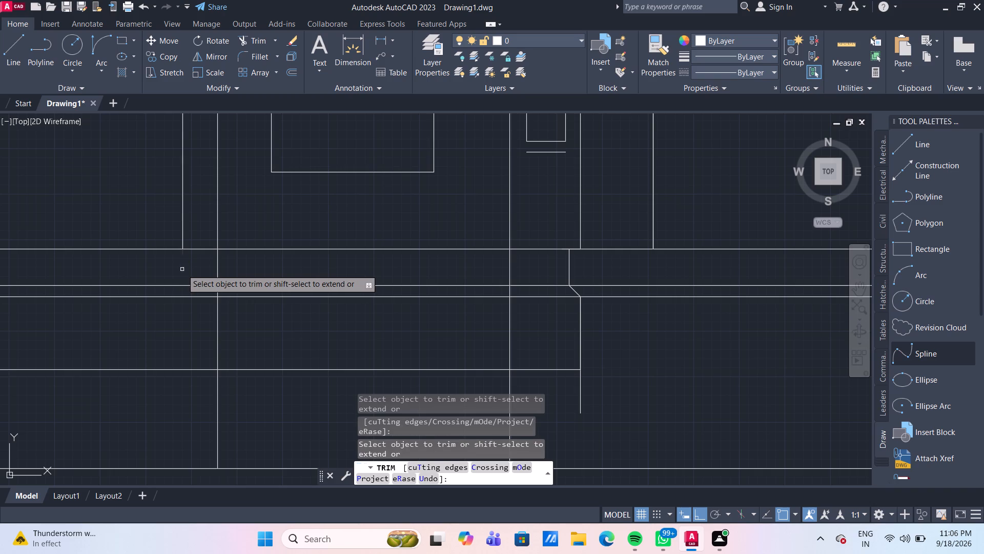
Trim the vertical stub below the new horizontal line's east end and the two verticals between that line and the lowest band line.
scroll(252, 366, "down", 2)
middle_click_drag(315, 398, 298, 332)
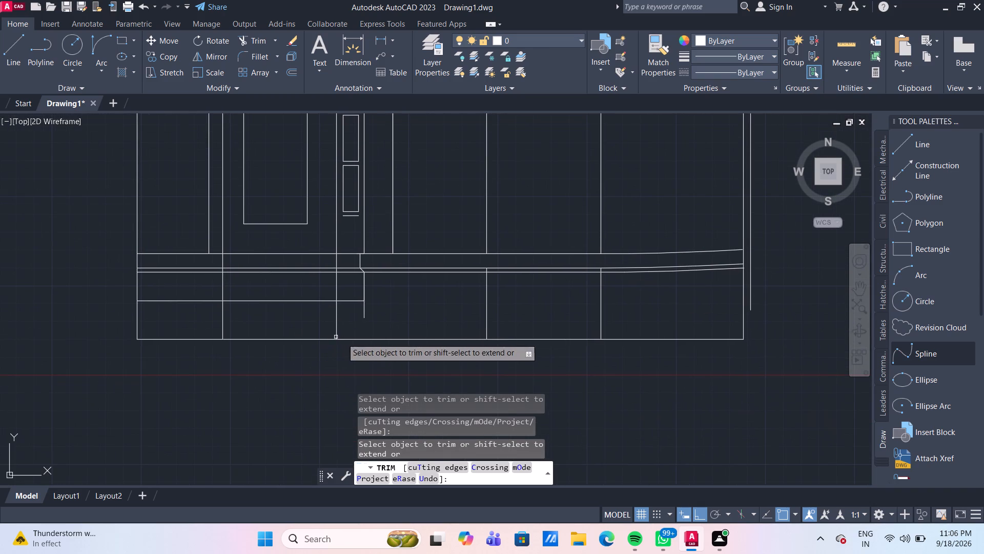
left_click(366, 313)
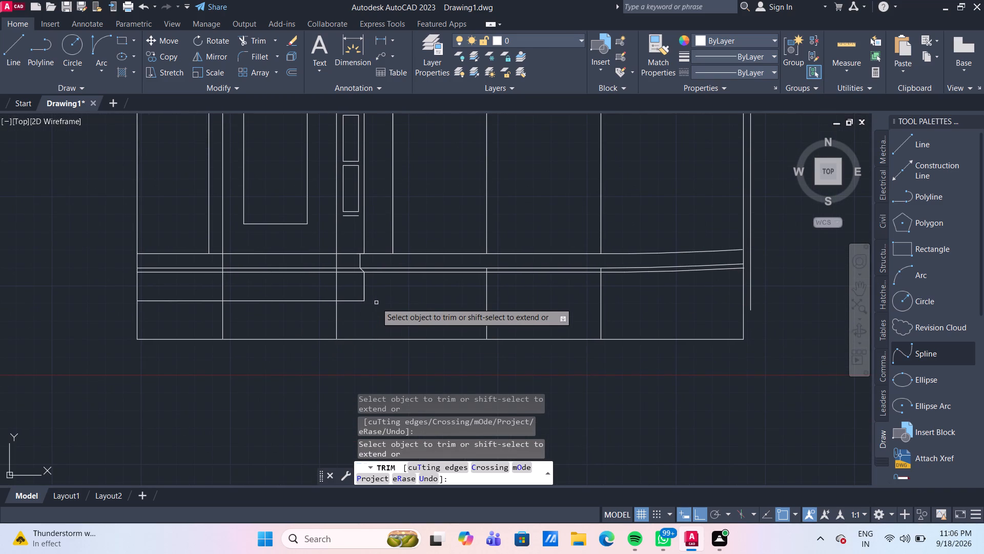
left_click(215, 285)
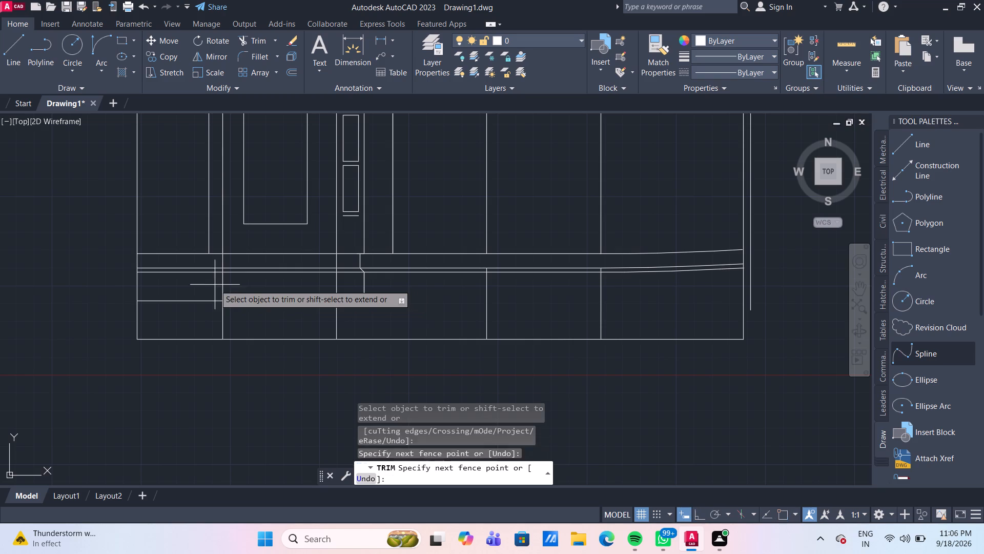
left_click(341, 289)
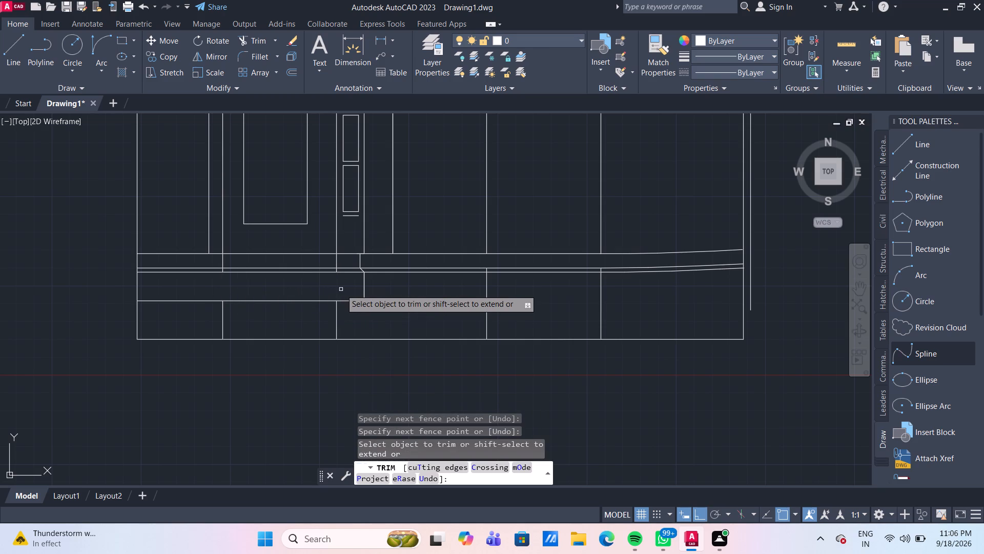
scroll(341, 289, "down", 3)
scroll(355, 307, "up", 3)
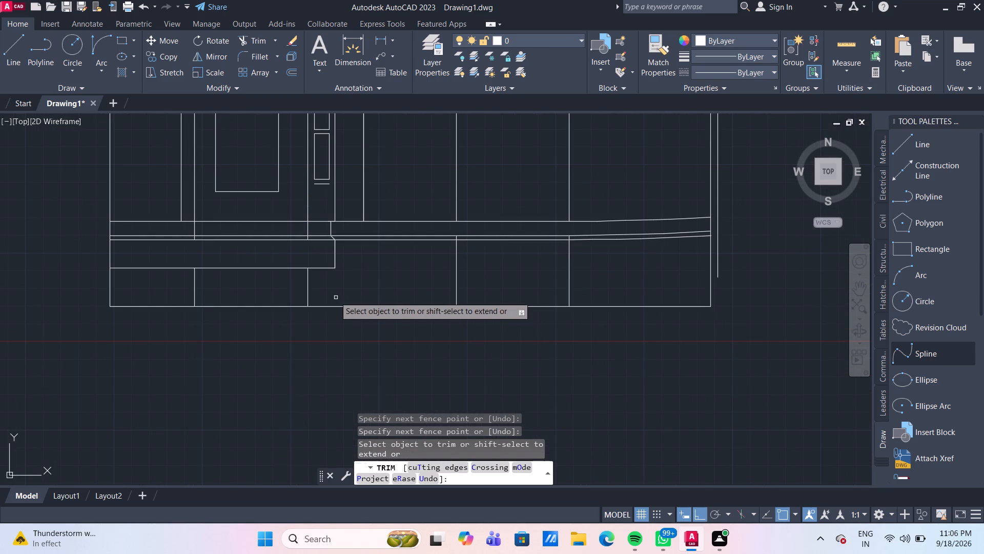
Trim the two short verticals between the new horizontal plinth line and the building's bottom line.
left_click_drag(334, 296, 323, 296)
left_click(183, 282)
scroll(270, 329, "down", 1)
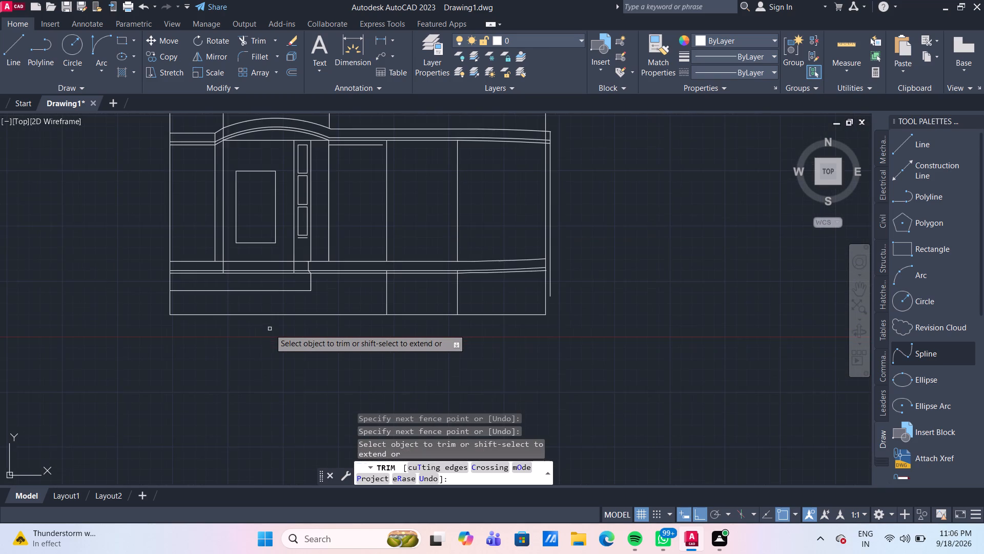
scroll(270, 329, "down", 1)
scroll(274, 339, "up", 2)
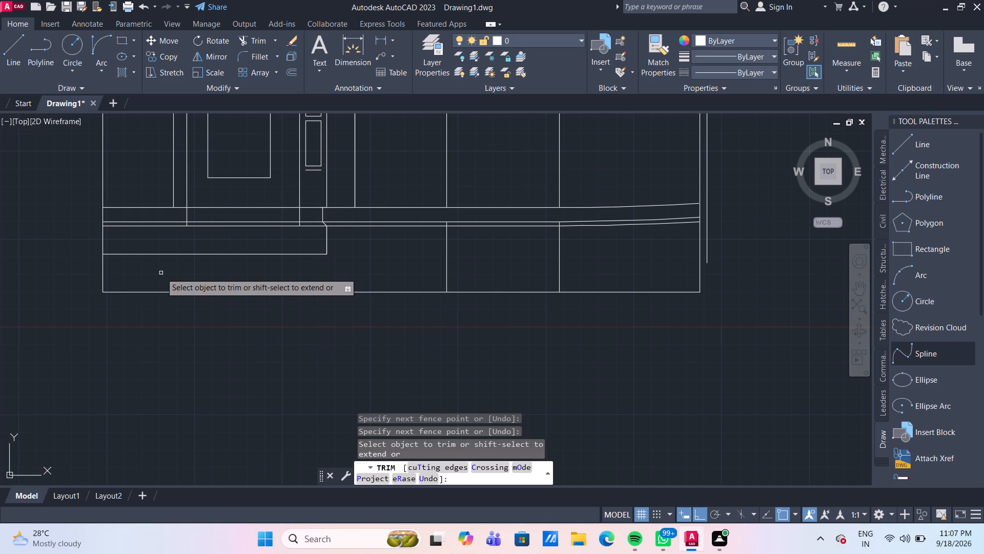
key("Escape")
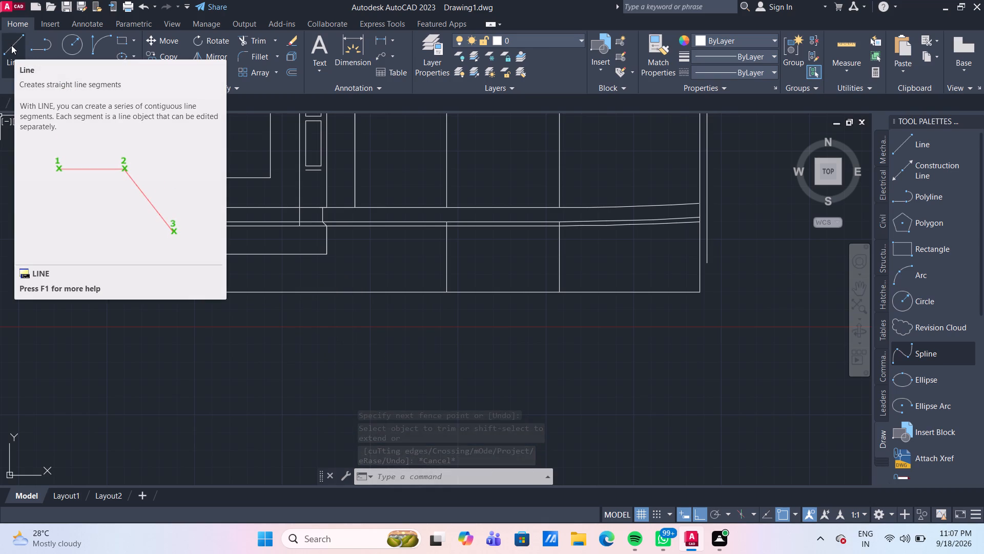
With Ortho off, draw a line from the lowest band line's west end, sloping about 10 down and east at about 52°.
left_click(11, 45)
scroll(106, 228, "up", 2)
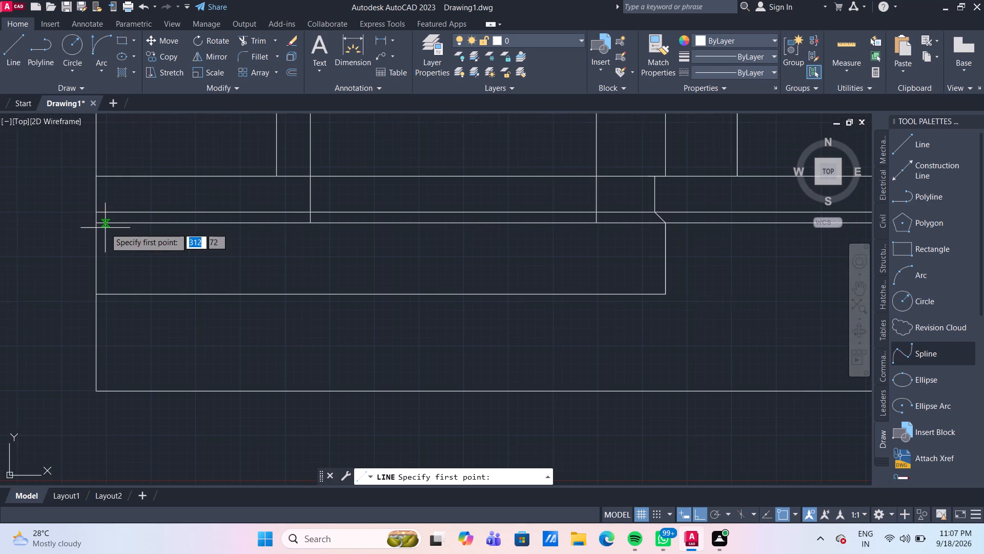
left_click(94, 221)
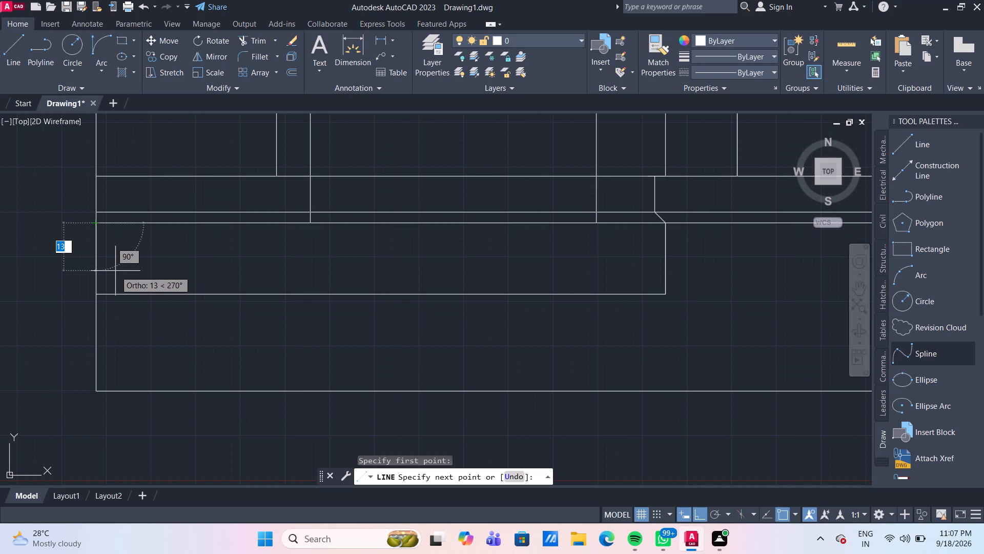
key("F8")
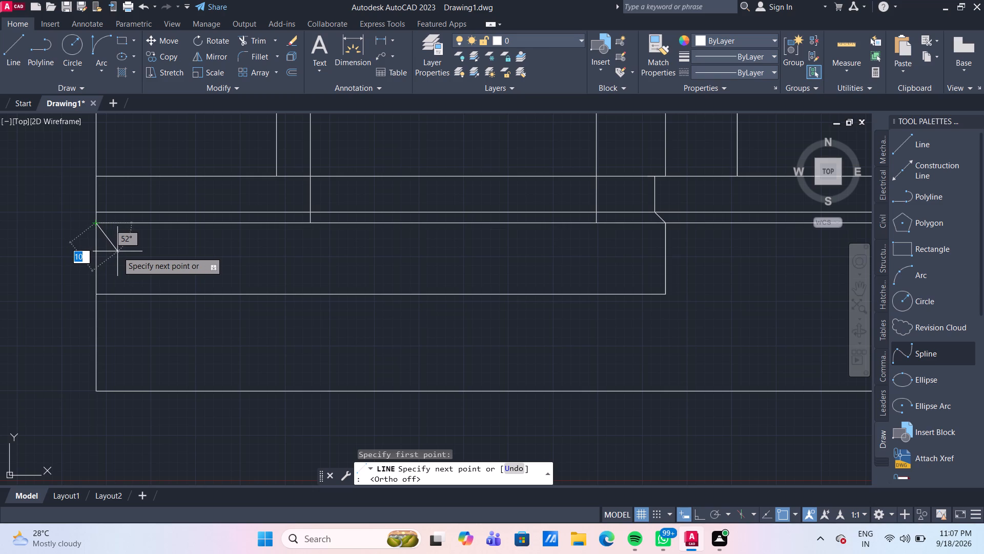
left_click(117, 251)
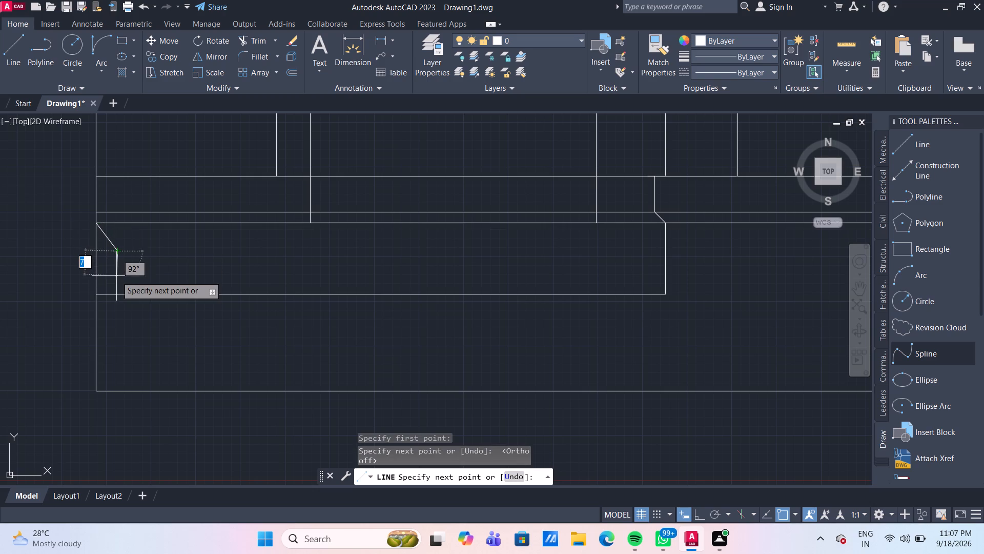
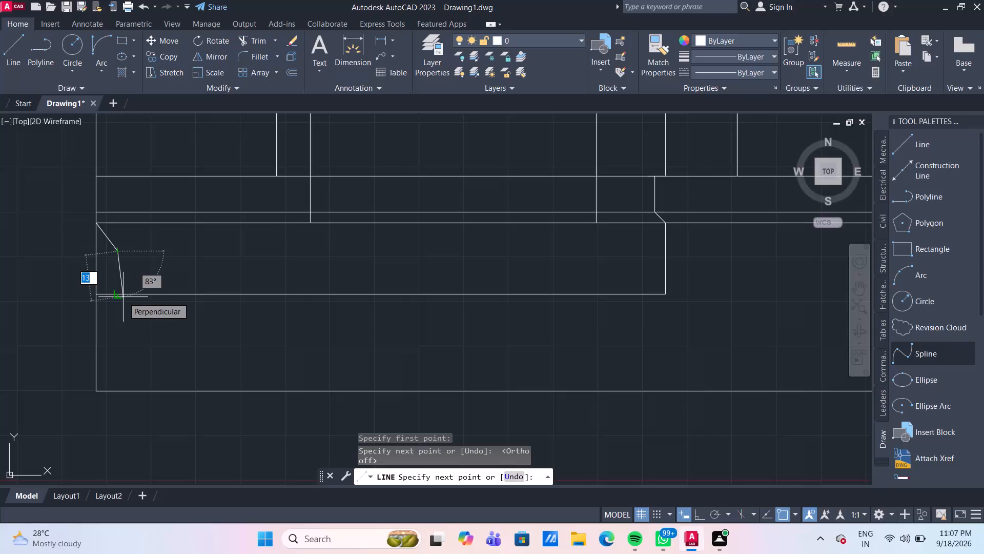
With Ortho on, draw a vertical line 10 down from the lower end of the sloping line.
key("F8")
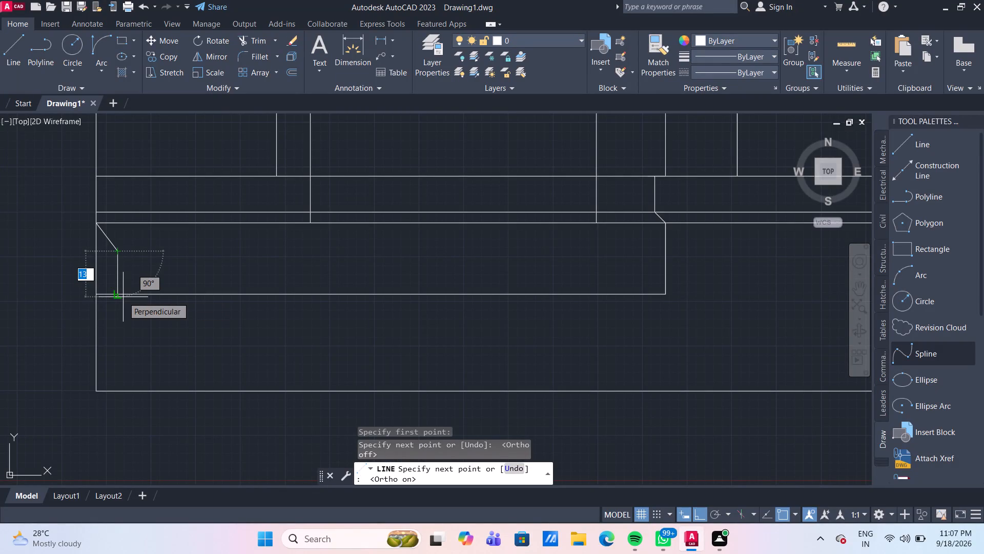
scroll(123, 297, "up", 1)
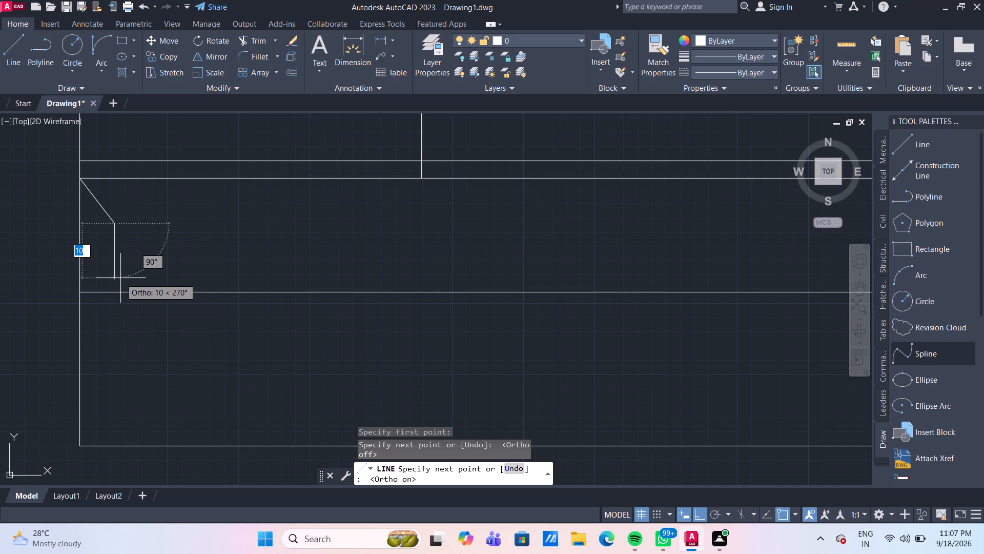
type("10")
key("Return")
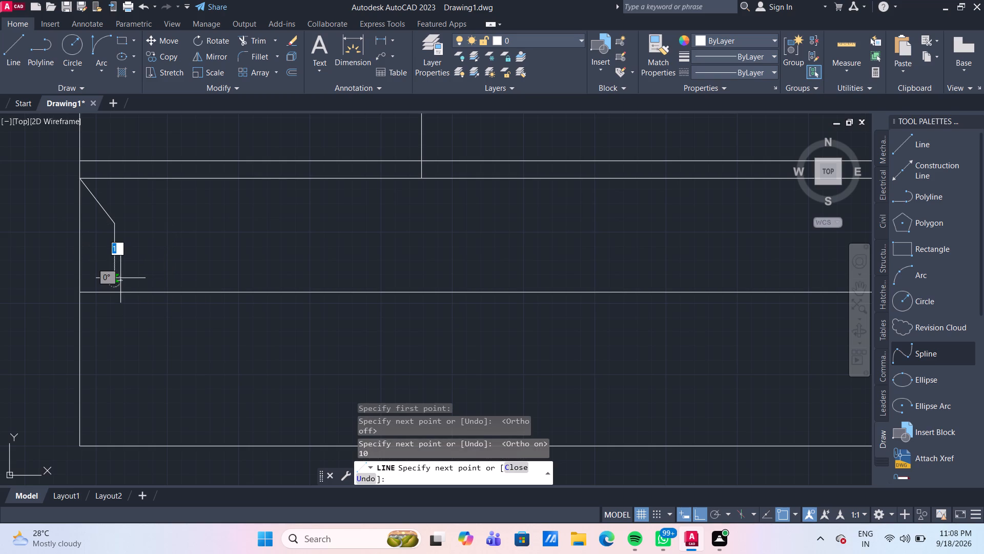
scroll(127, 286, "up", 1)
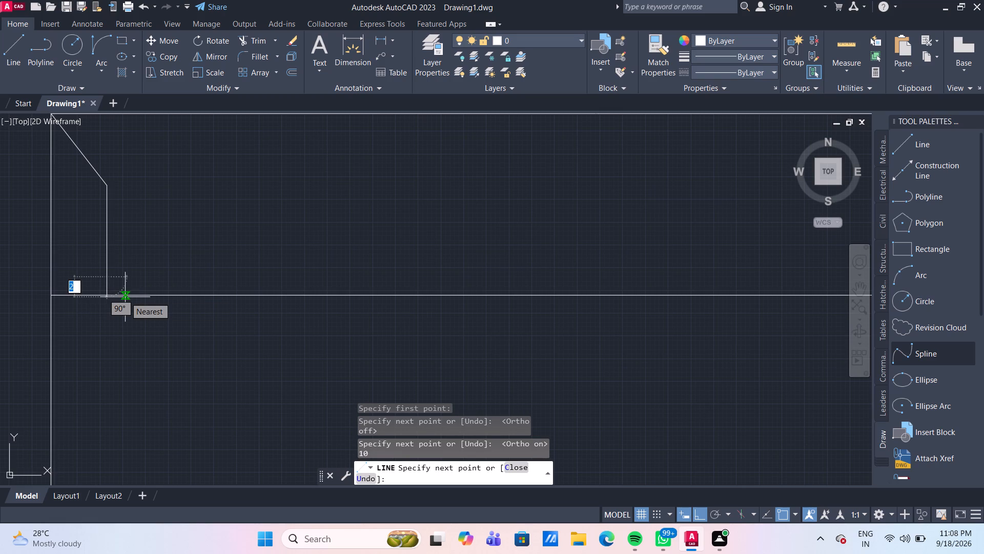
key("Escape")
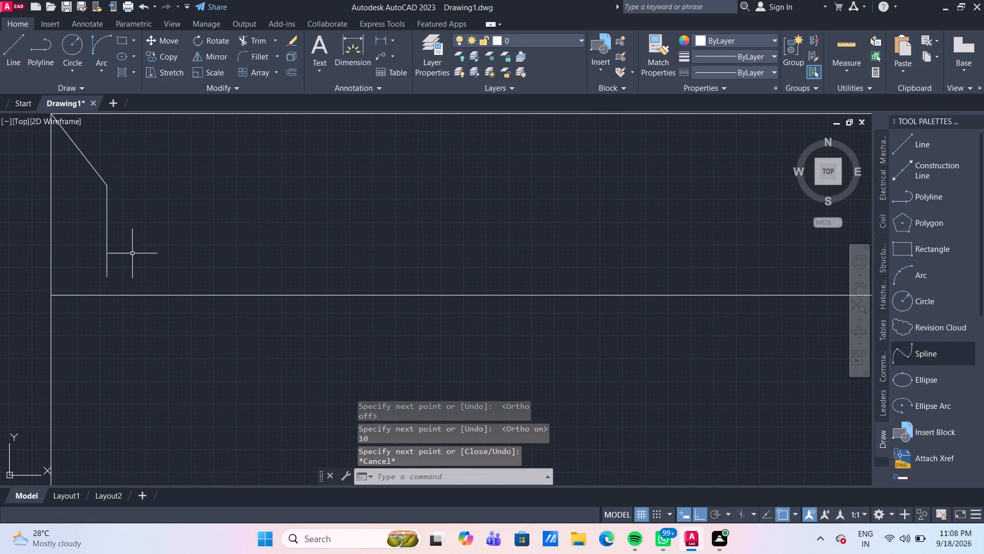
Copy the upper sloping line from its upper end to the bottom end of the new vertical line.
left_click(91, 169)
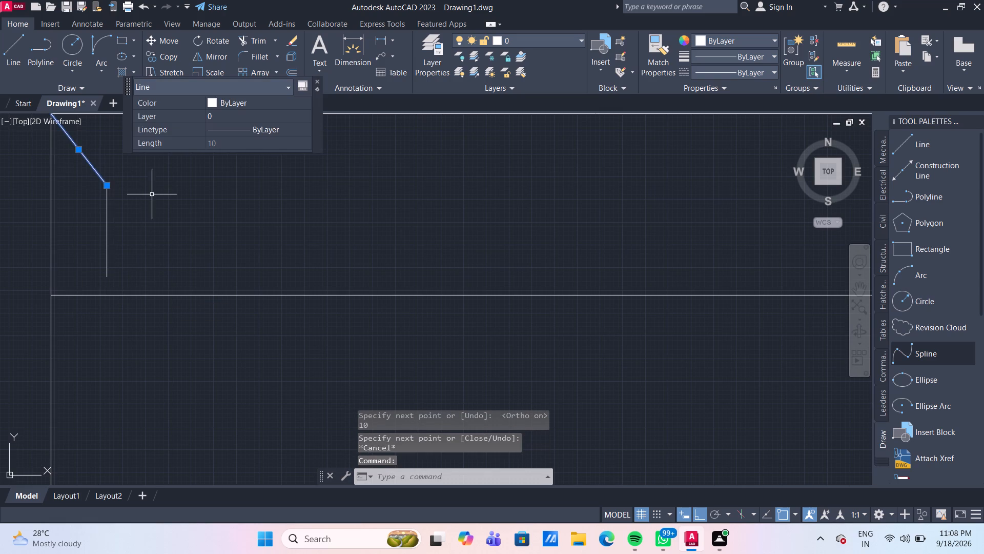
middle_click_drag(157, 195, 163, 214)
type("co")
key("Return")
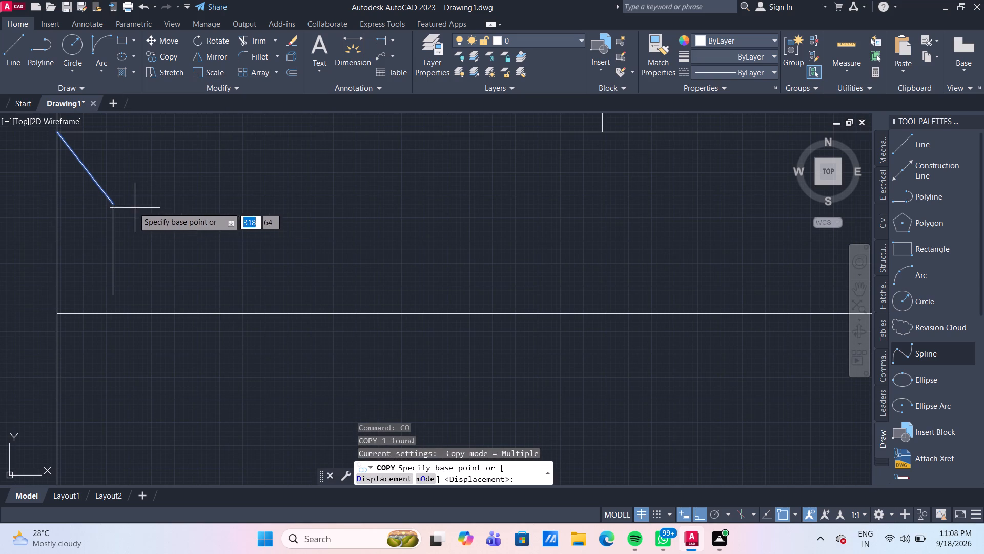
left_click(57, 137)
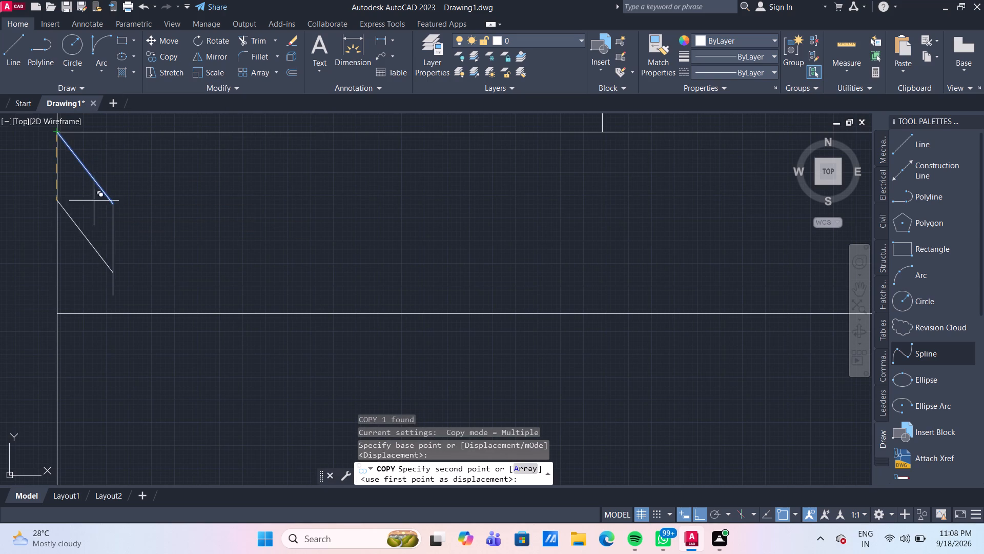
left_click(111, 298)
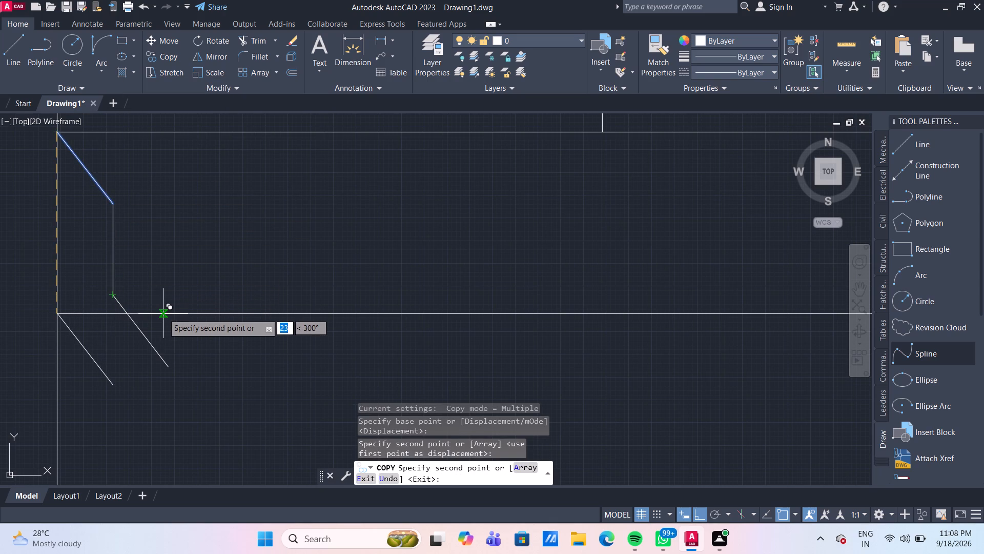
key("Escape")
Examine the stepped profile at the base band's west end against the plinth and the rest of the base.
scroll(163, 313, "down", 1)
middle_click_drag(164, 313, 166, 273)
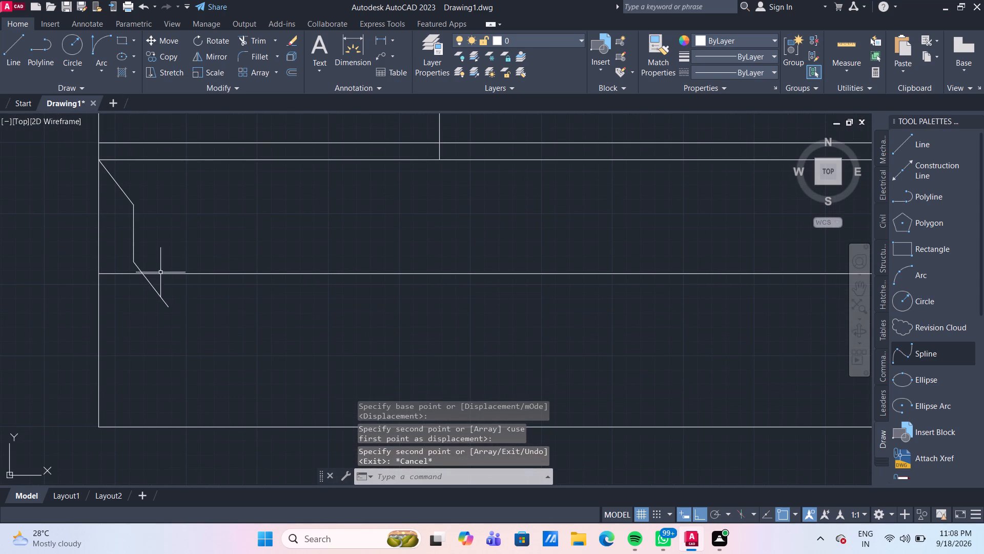
scroll(155, 271, "up", 2)
middle_click_drag(161, 267, 204, 264)
scroll(190, 264, "up", 1)
scroll(204, 264, "down", 1)
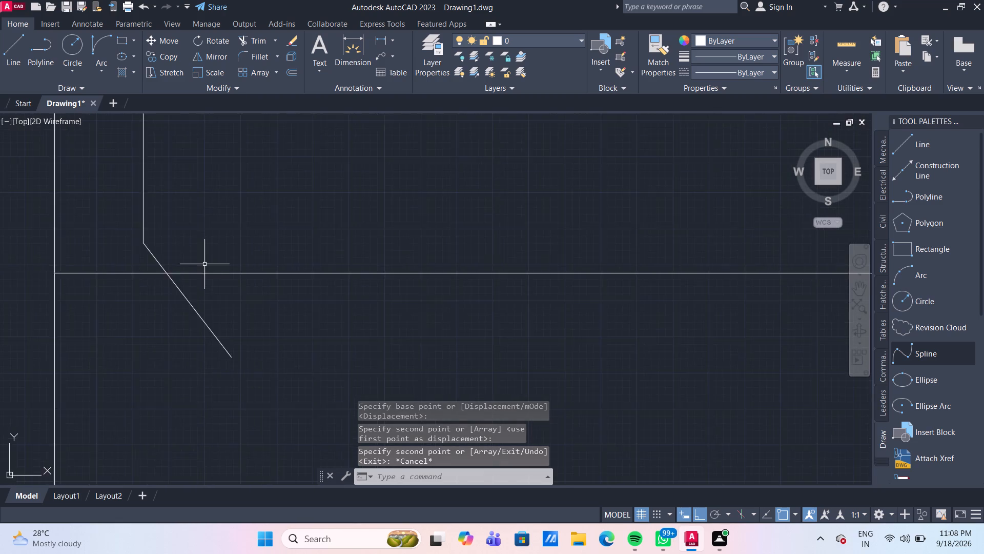
scroll(204, 264, "down", 1)
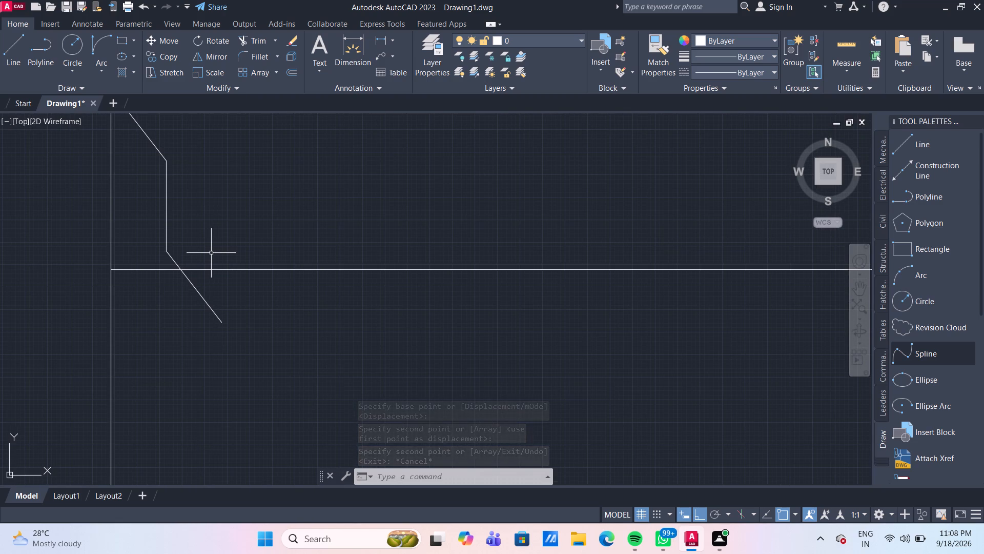
scroll(211, 253, "down", 1)
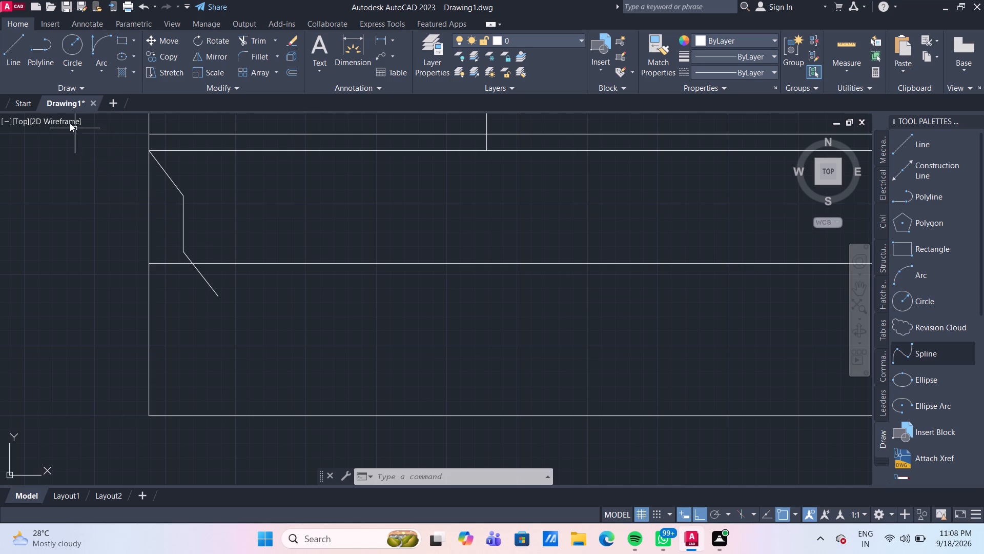
scroll(255, 281, "down", 3)
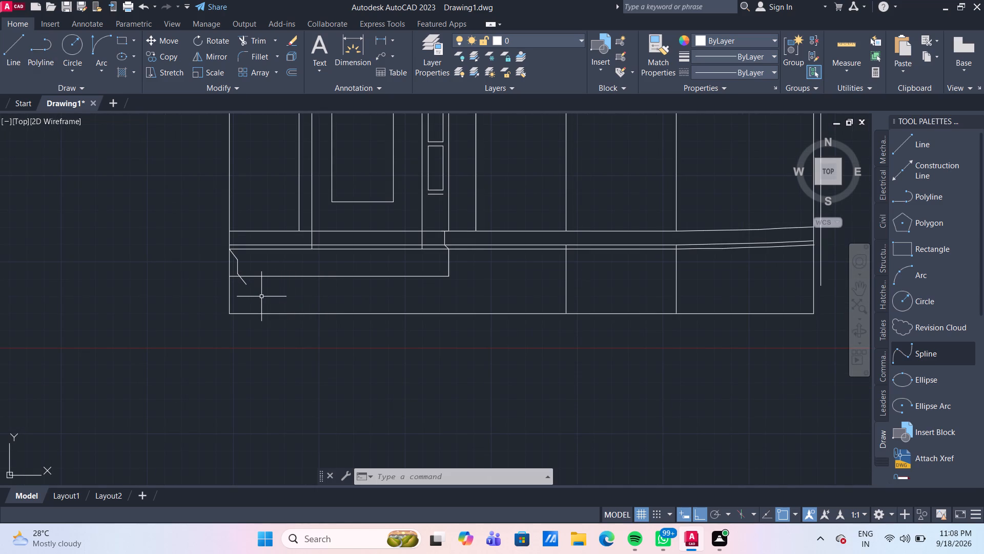
With Ortho off, stretch the lower end of the upper sloping line back by 5 to its midpoint.
scroll(261, 296, "up", 2)
scroll(208, 208, "up", 1)
middle_click_drag(207, 207, 228, 226)
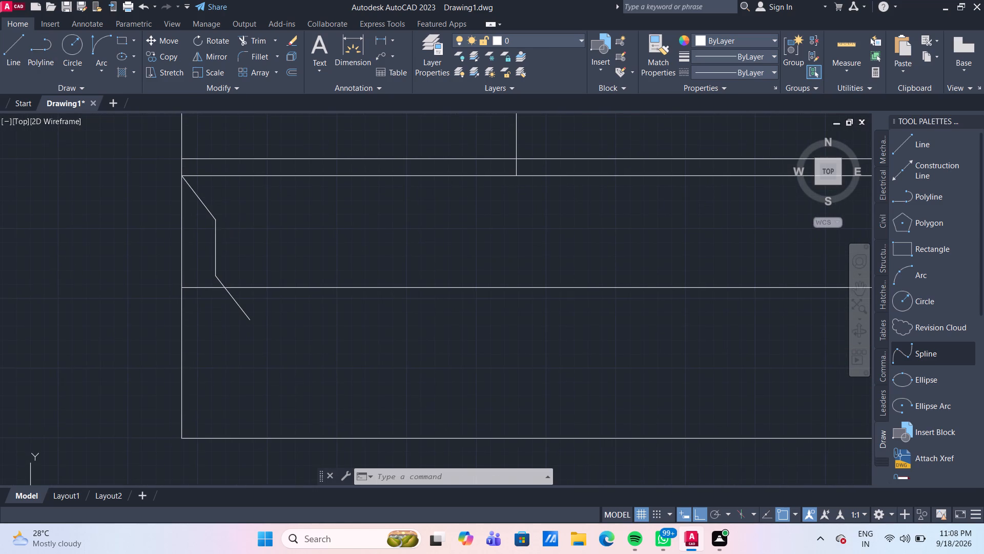
left_click(207, 209)
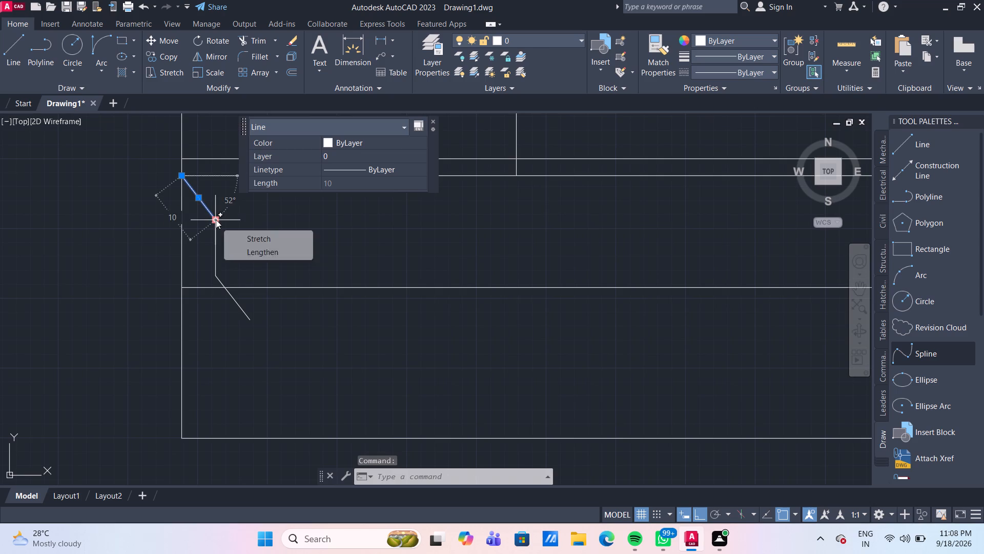
left_click(216, 220)
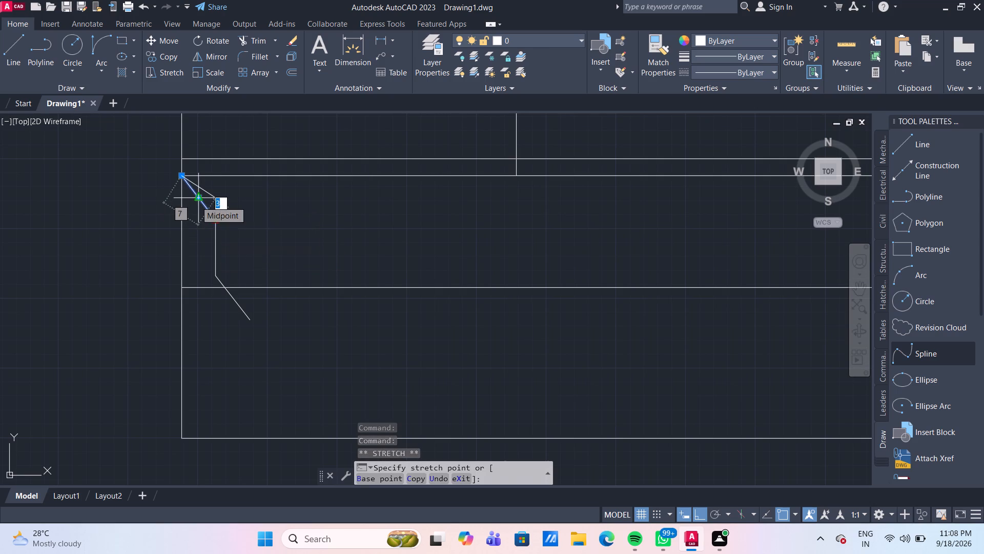
scroll(199, 205, "up", 1)
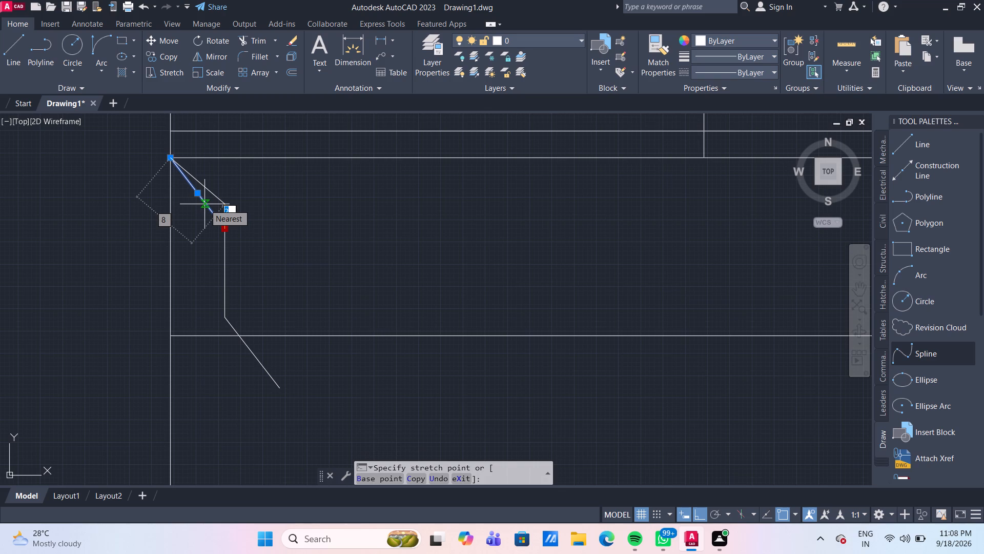
left_click(702, 518)
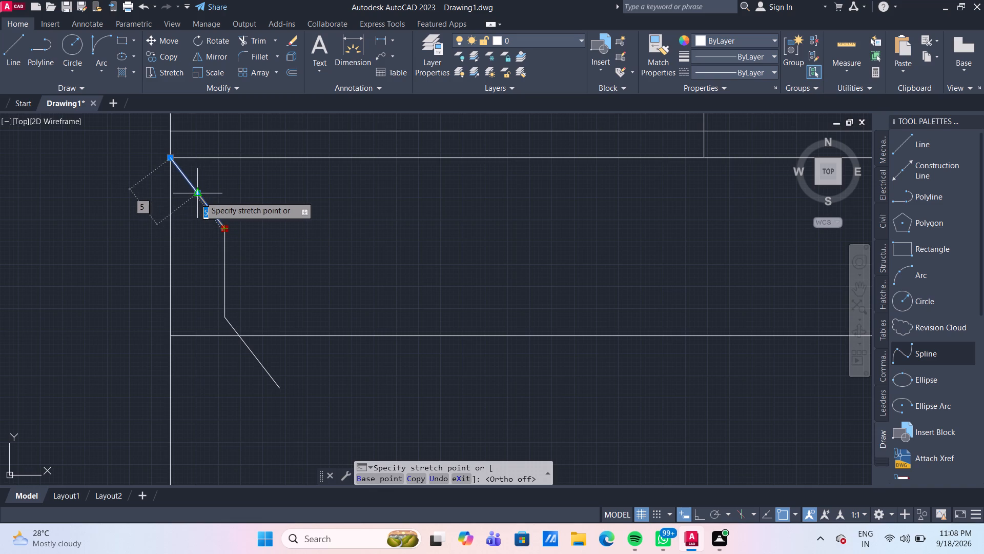
key("5")
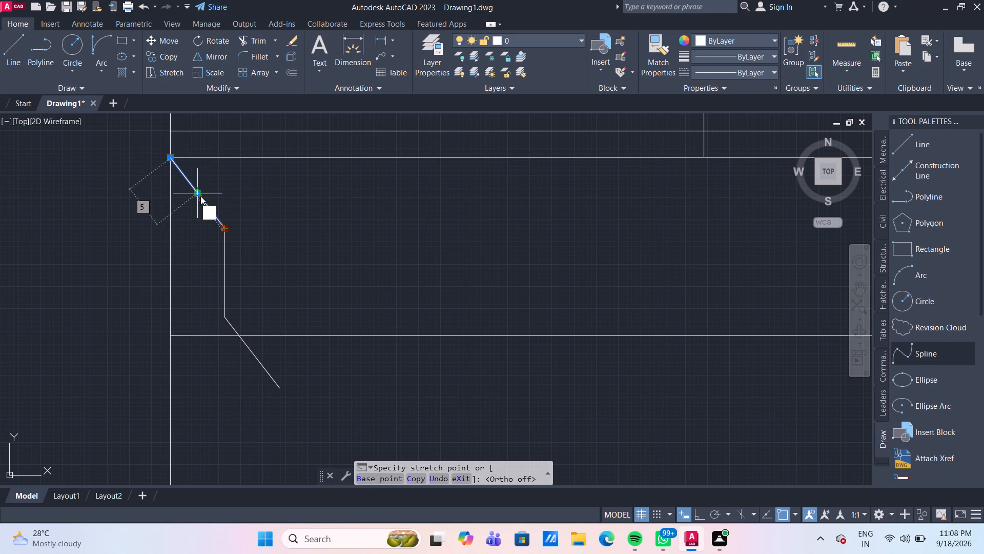
key("Return")
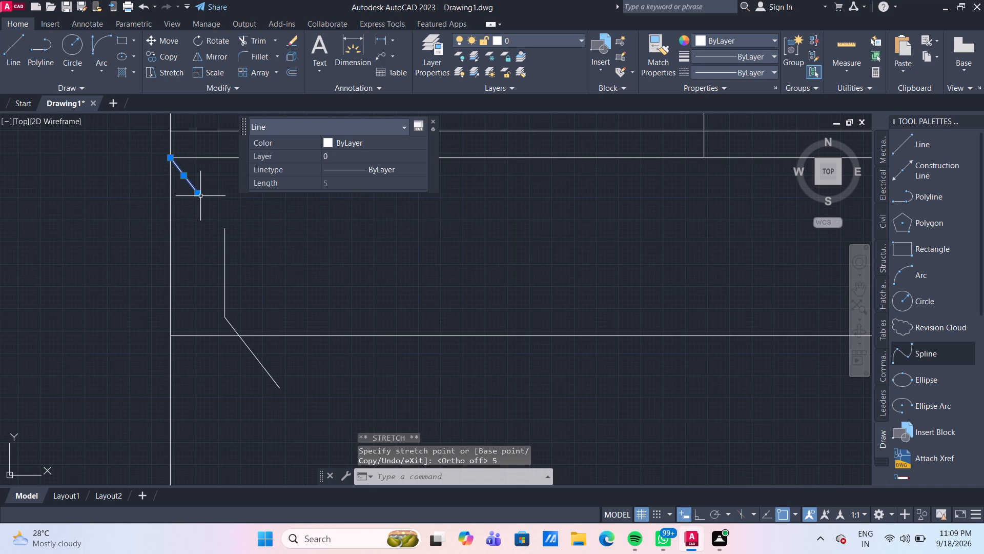
key("Escape")
Move the short vertical line from its top end to the lower end of the shortened sloping line.
left_click_drag(252, 262, 240, 254)
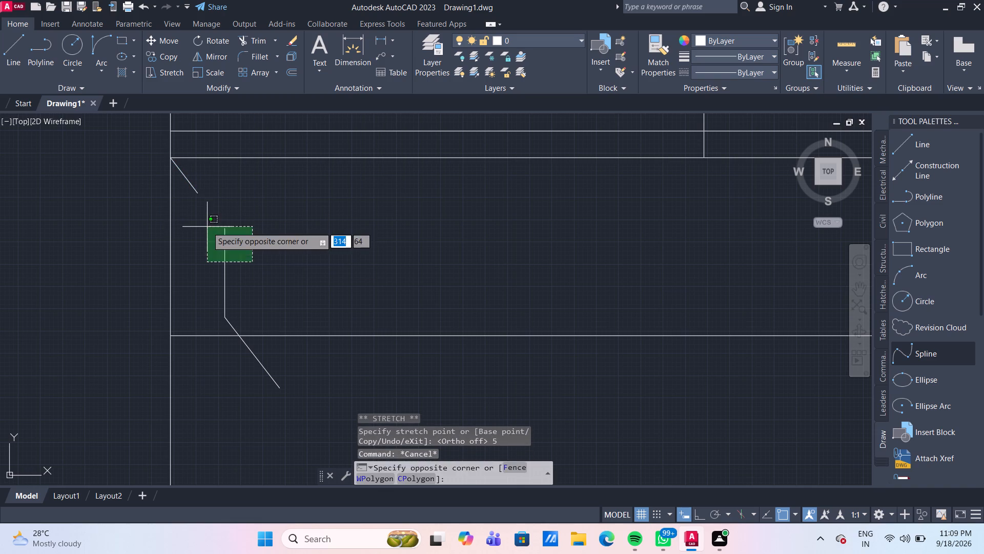
left_click(207, 227)
key("m")
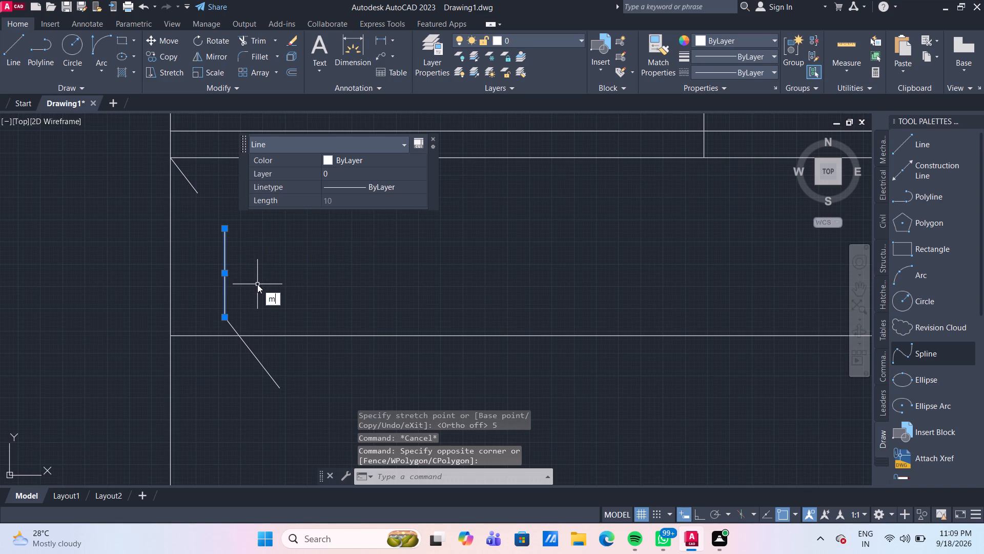
key("Return")
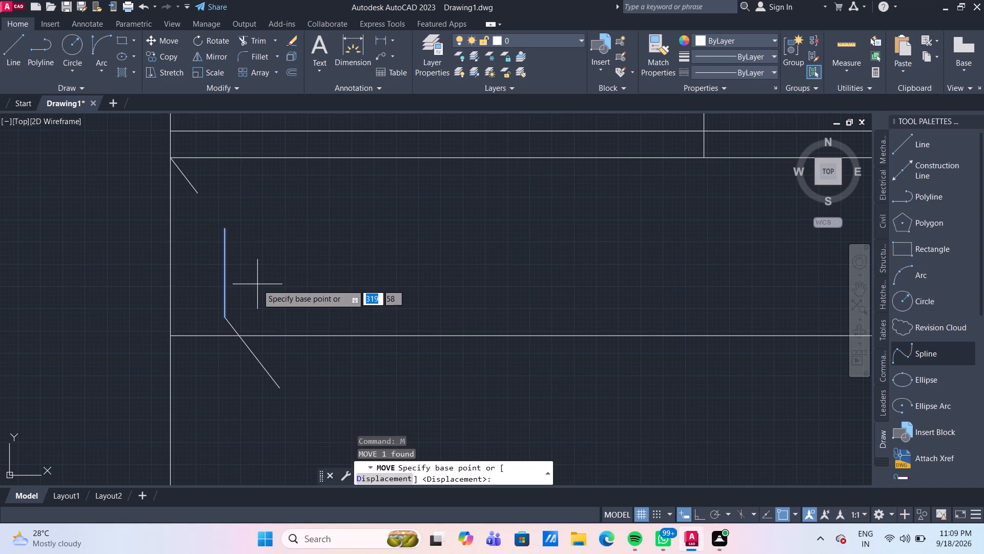
left_click(225, 232)
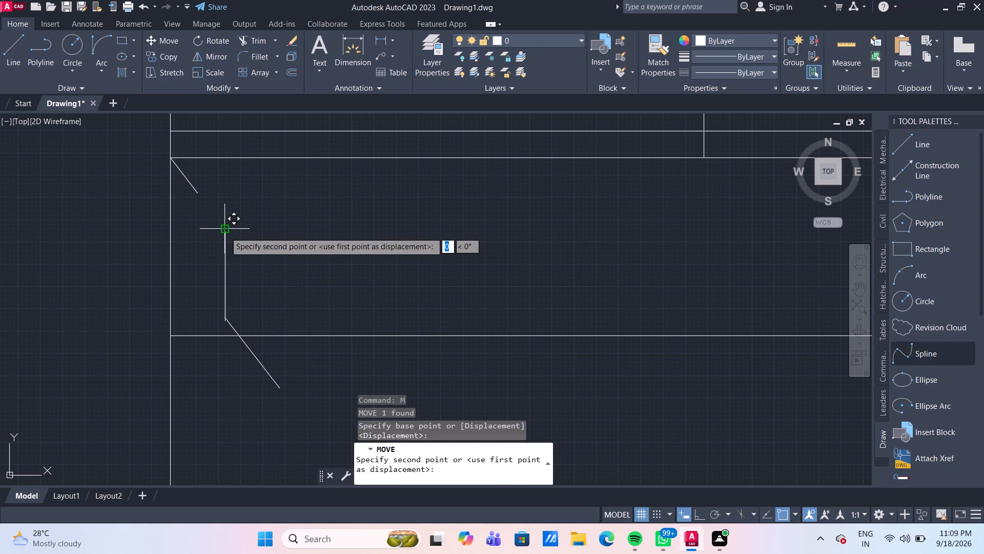
left_click(199, 196)
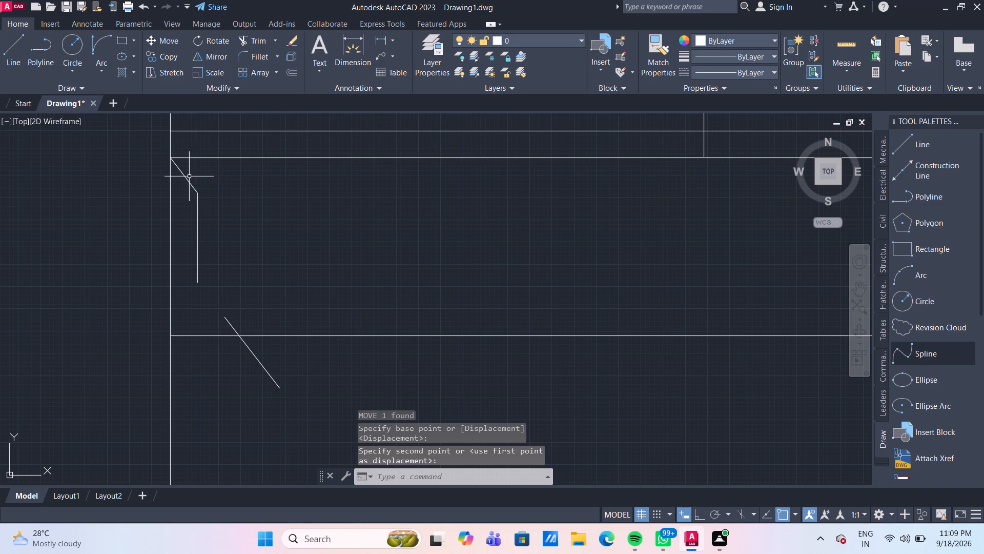
Copy the shortened sloping line from its upper end to the moved vertical line's bottom end.
left_click(187, 179)
type("co")
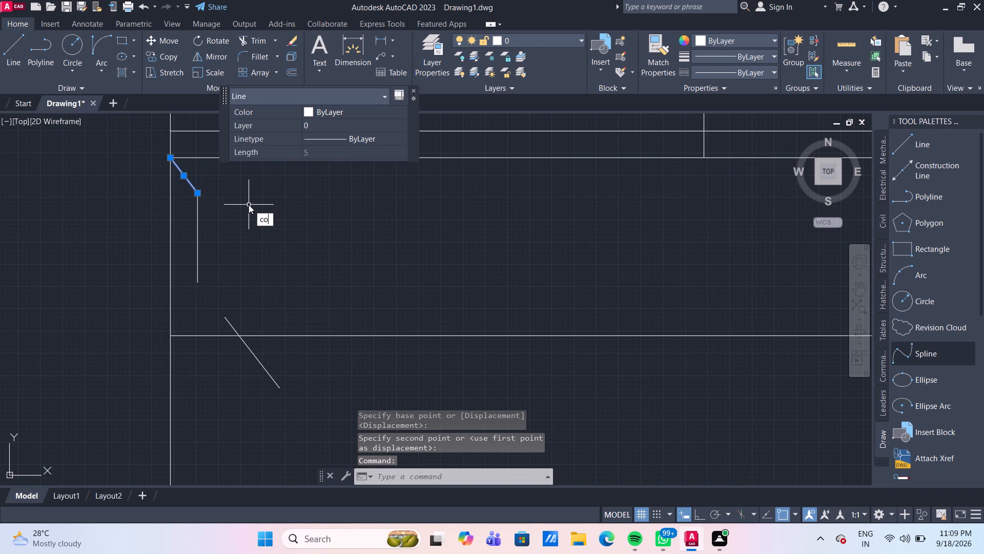
key("Return")
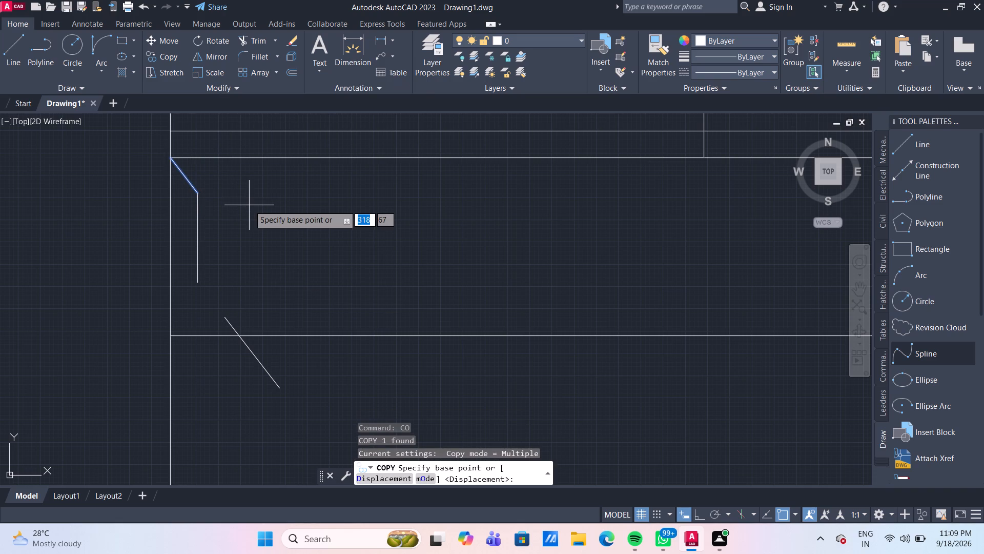
left_click(169, 160)
left_click(195, 284)
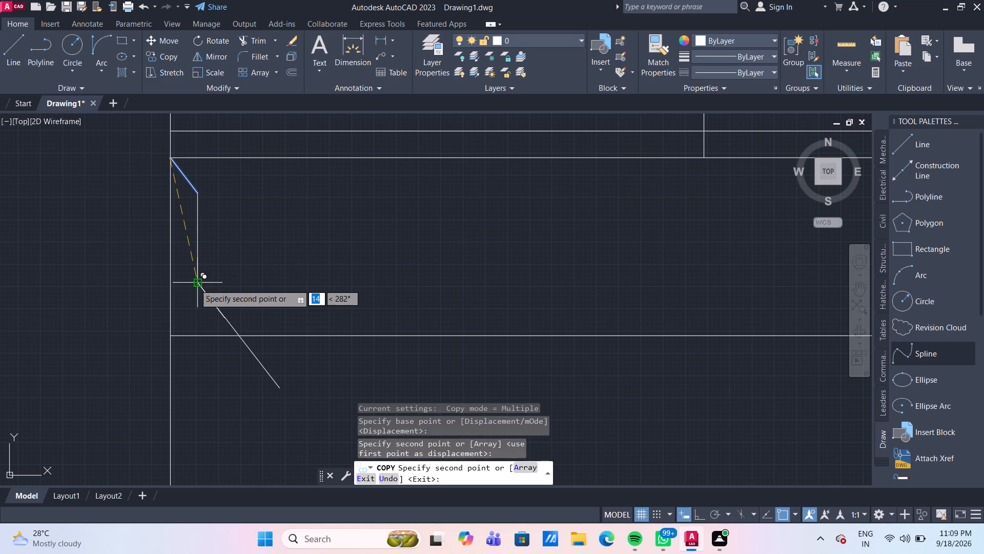
key("Escape")
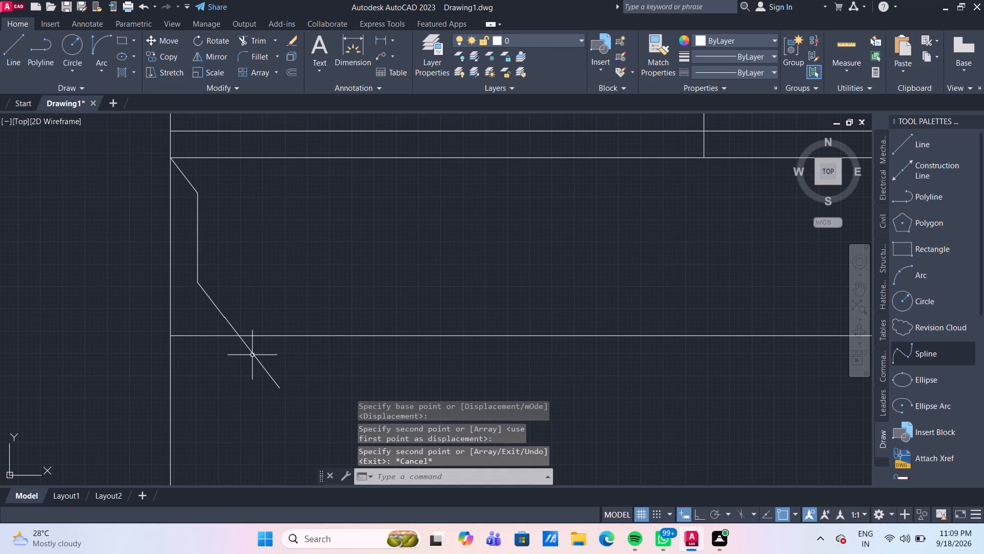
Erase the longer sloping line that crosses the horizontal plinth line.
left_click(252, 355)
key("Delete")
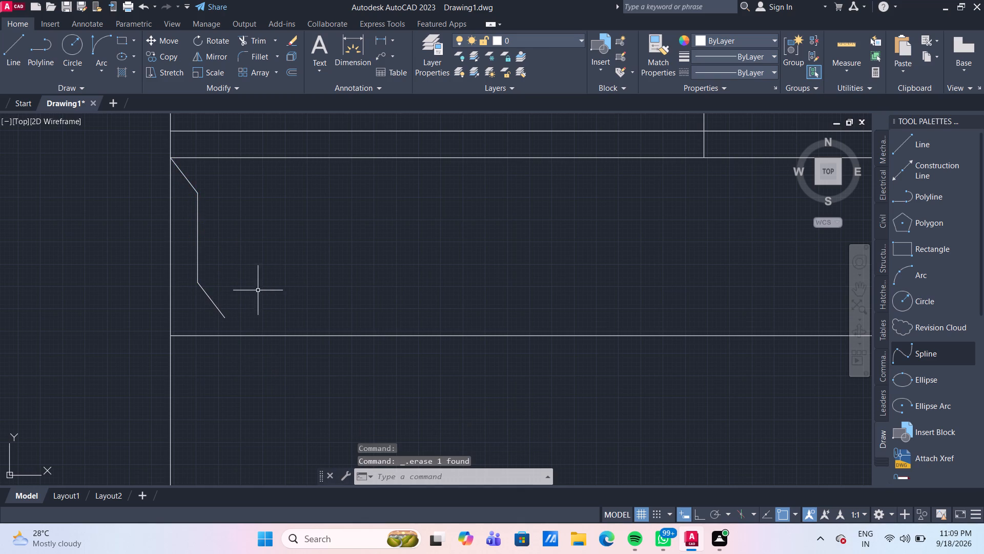
With Ortho on, draw a 10-unit vertical line down from the lower end of the lower sloping line.
scroll(255, 290, "down", 1)
middle_click_drag(255, 290, 239, 248)
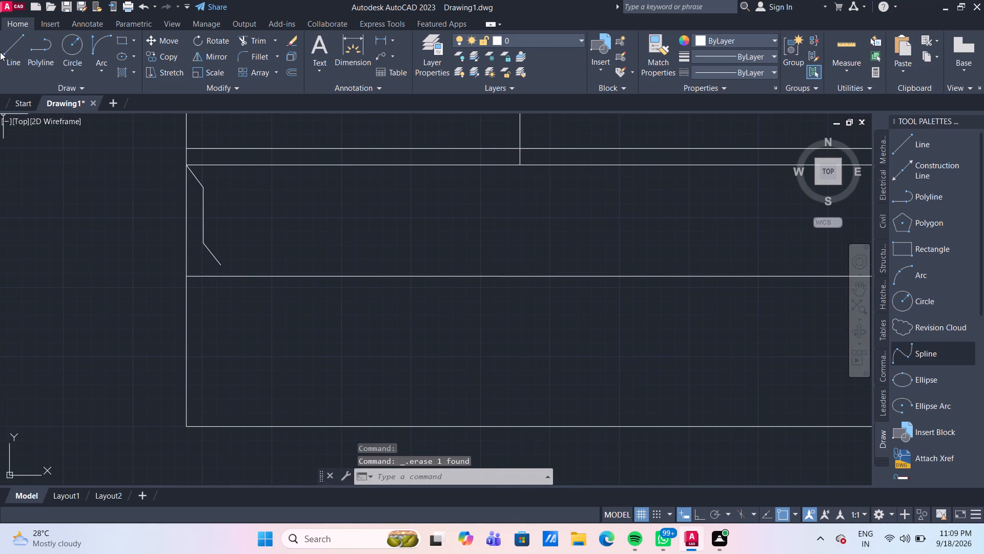
left_click(12, 55)
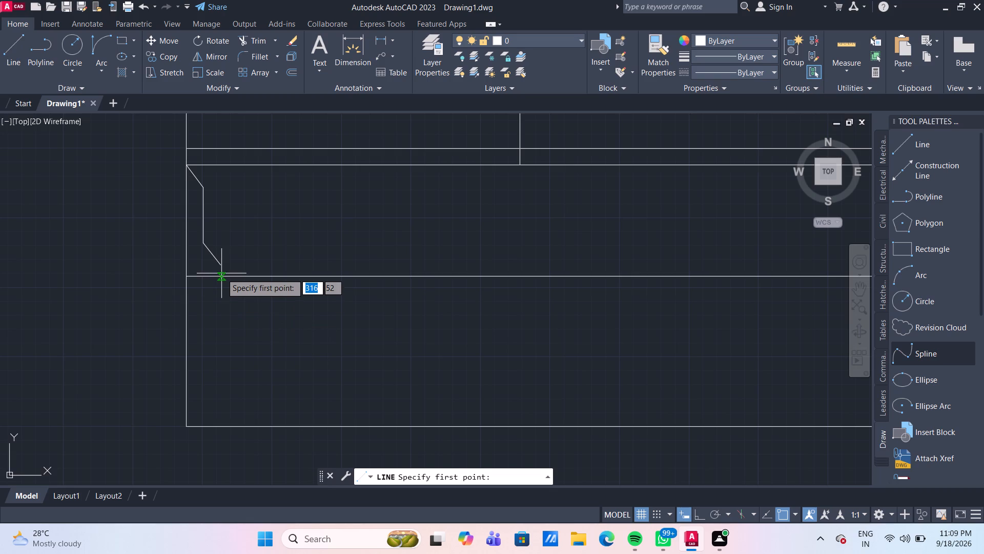
left_click(217, 265)
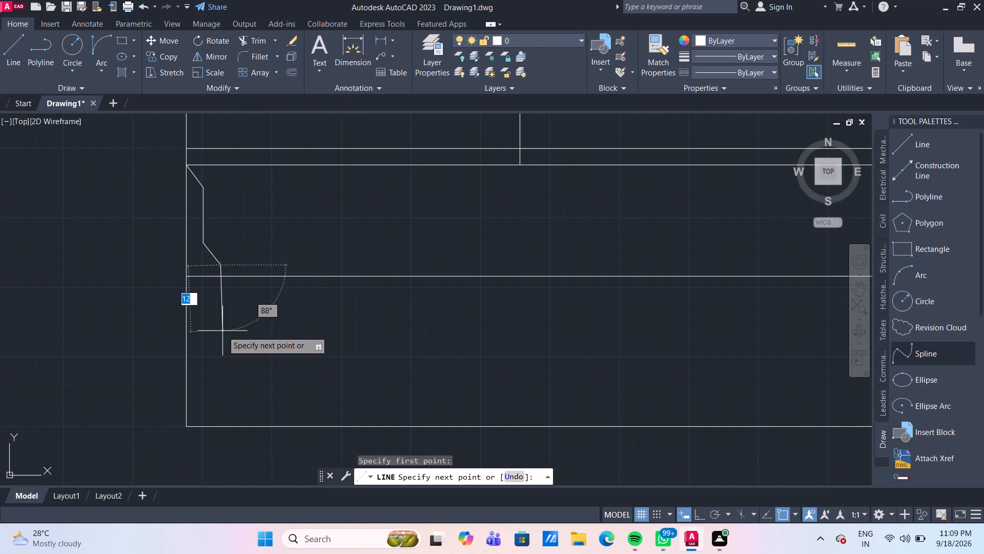
key("F8")
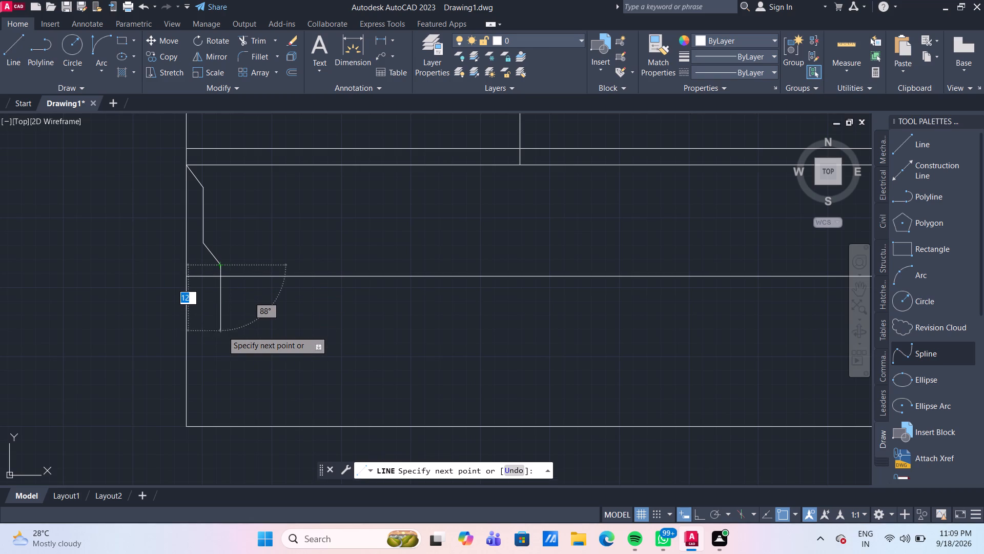
type("10")
key("Return")
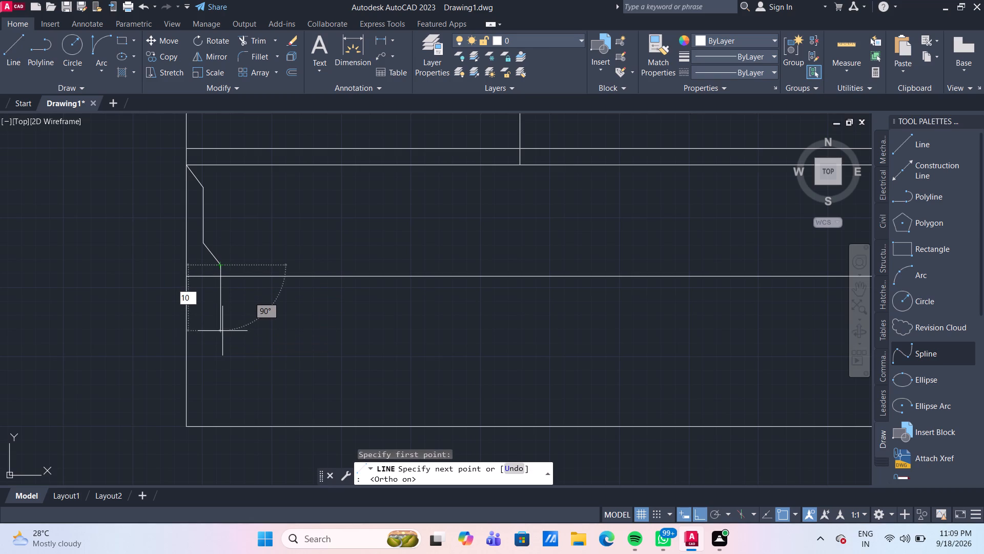
key("Escape")
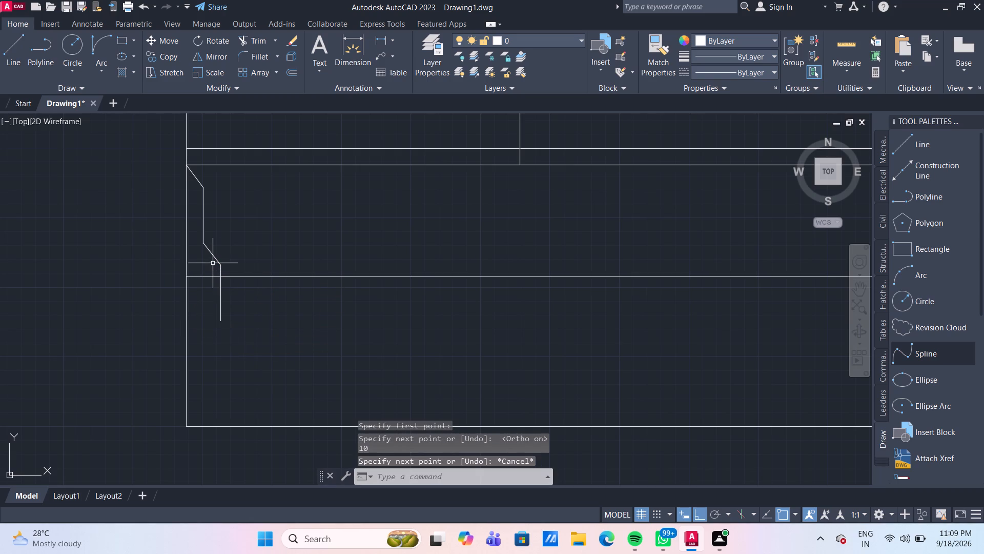
Copy the lower sloping line from its upper end to the bottom end of the new vertical line.
left_click(214, 256)
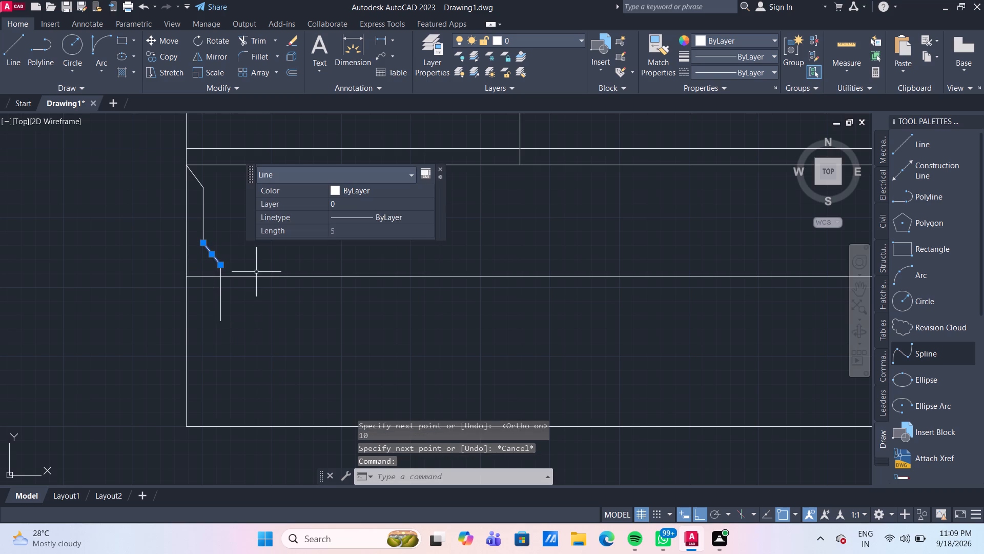
type("co")
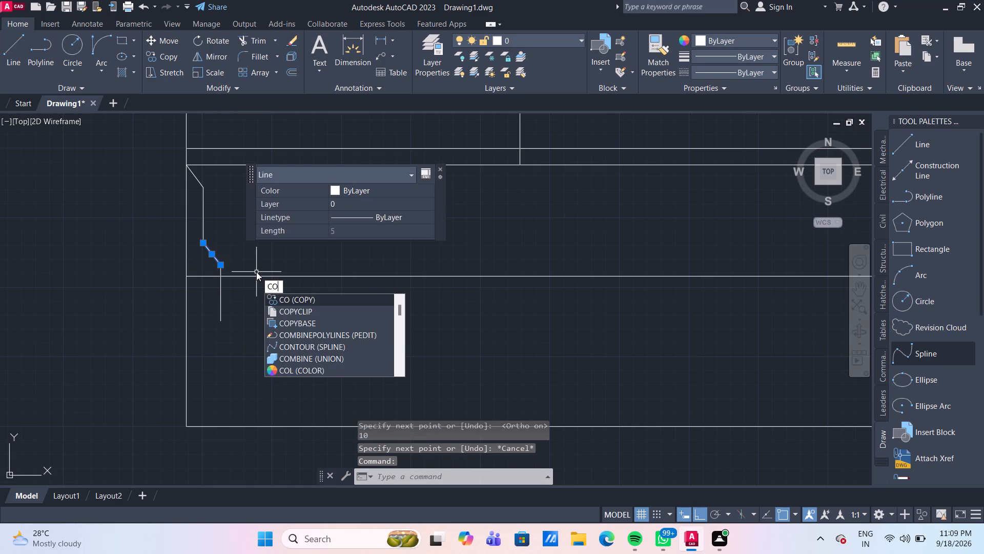
key("Return")
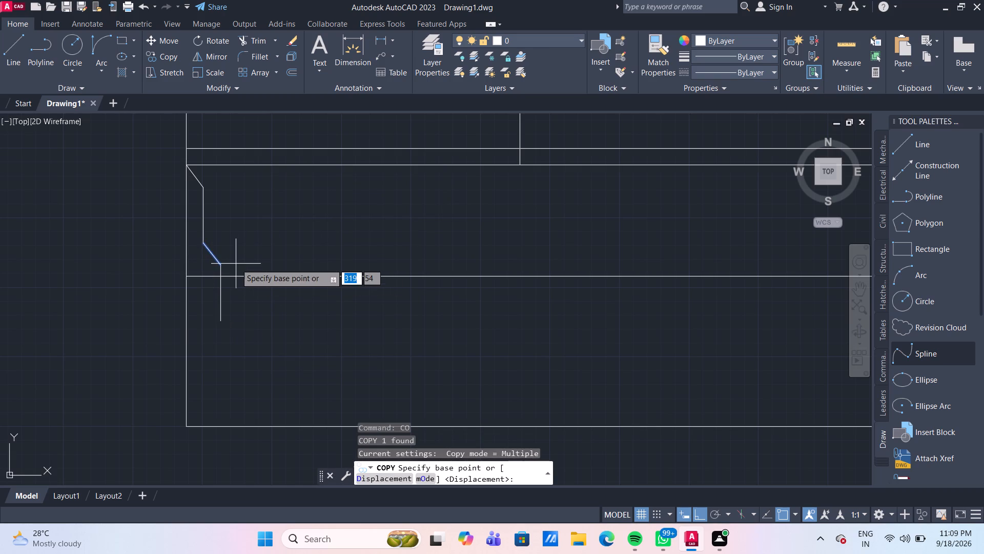
left_click(206, 244)
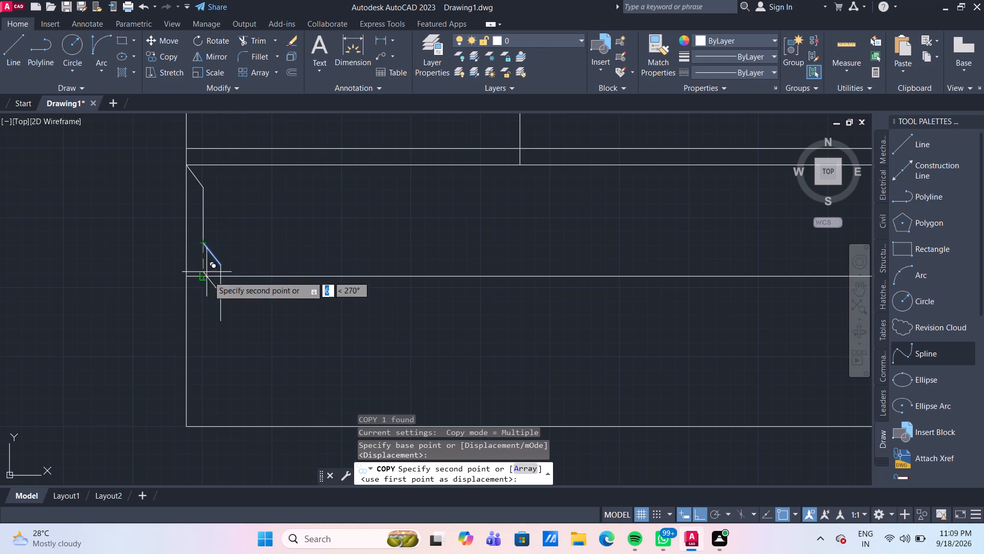
left_click(221, 318)
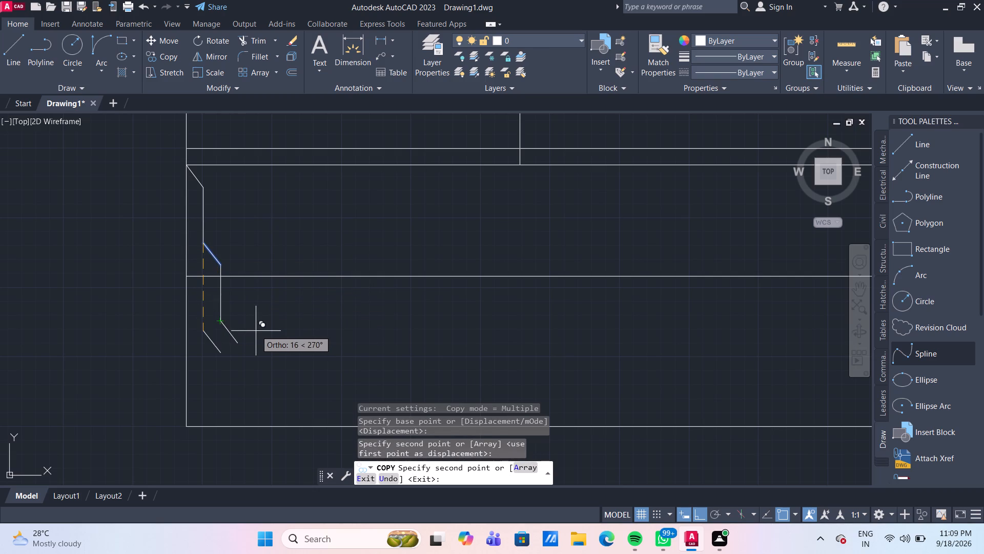
key("Escape")
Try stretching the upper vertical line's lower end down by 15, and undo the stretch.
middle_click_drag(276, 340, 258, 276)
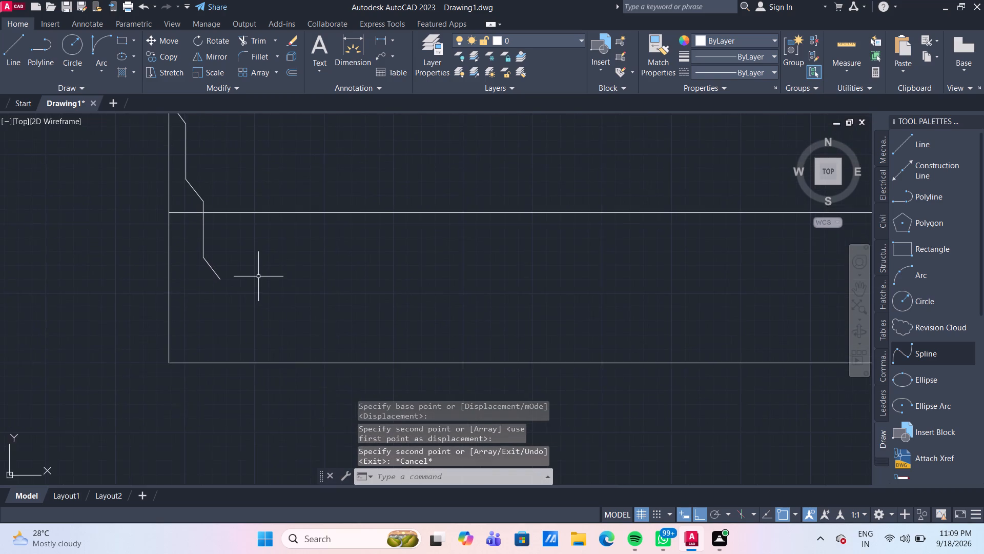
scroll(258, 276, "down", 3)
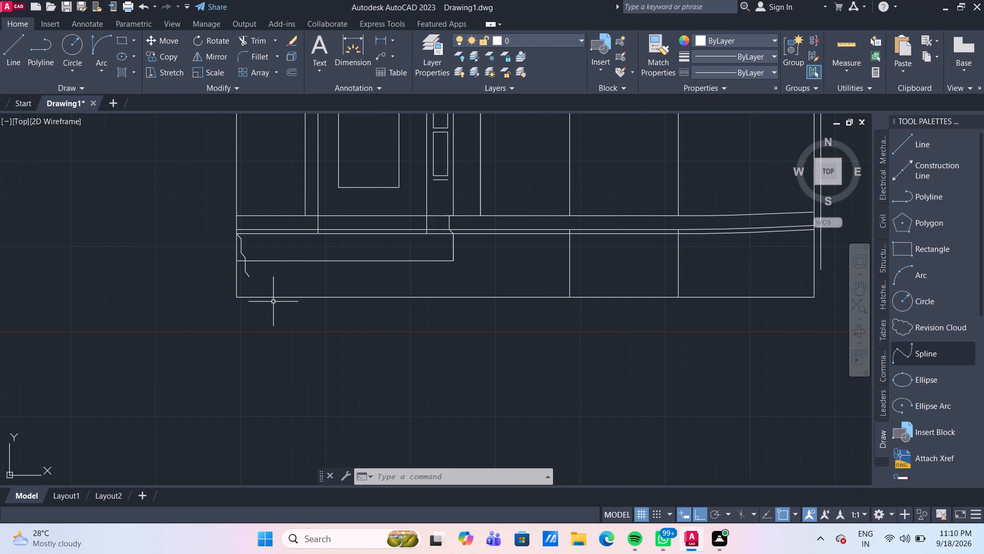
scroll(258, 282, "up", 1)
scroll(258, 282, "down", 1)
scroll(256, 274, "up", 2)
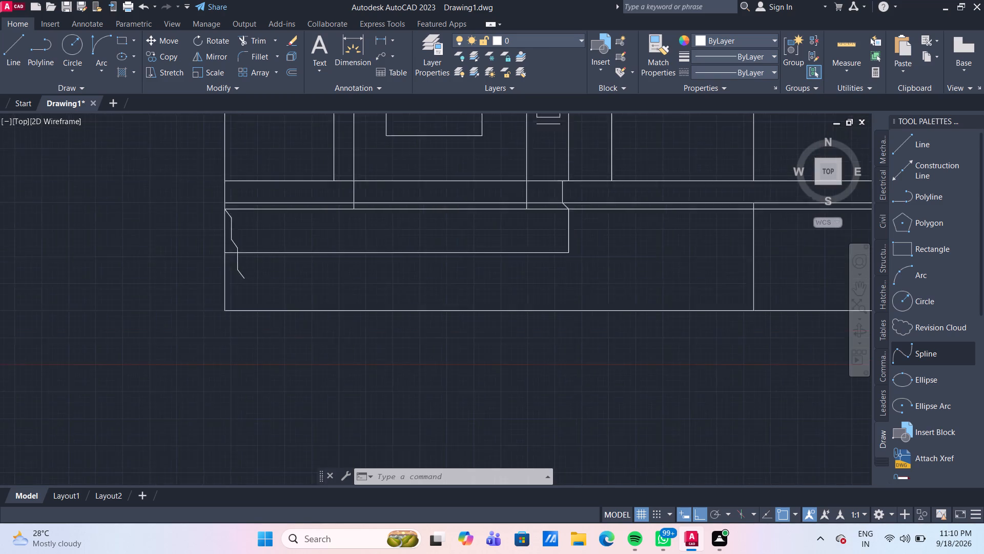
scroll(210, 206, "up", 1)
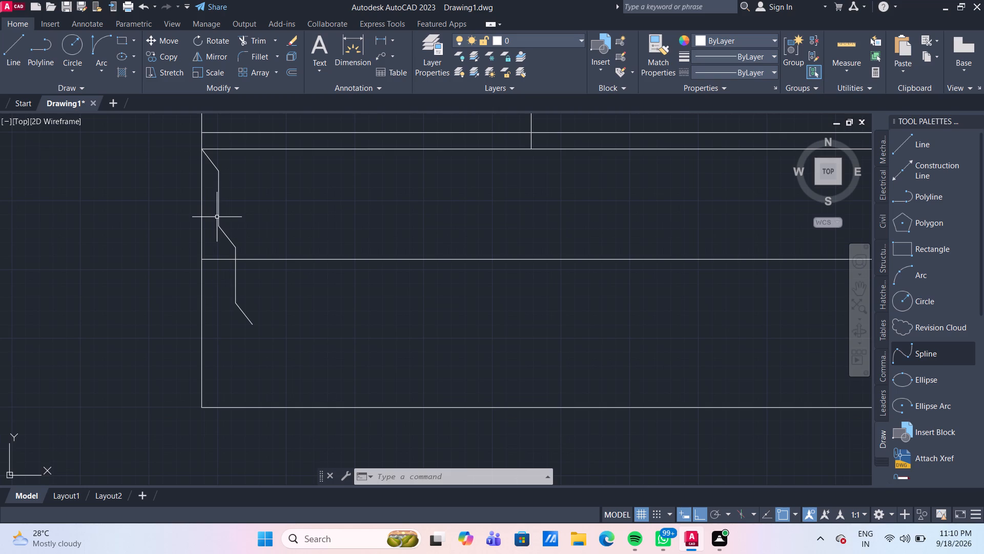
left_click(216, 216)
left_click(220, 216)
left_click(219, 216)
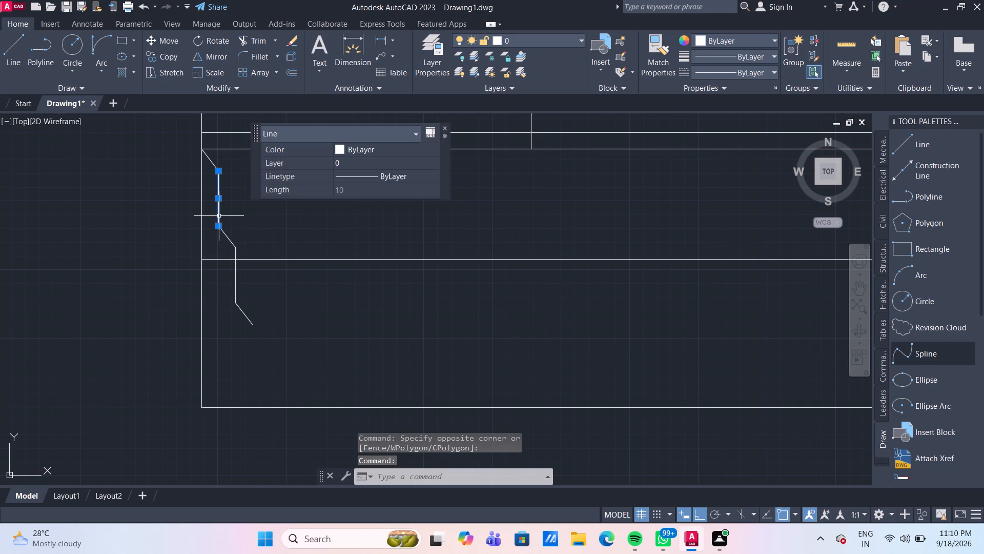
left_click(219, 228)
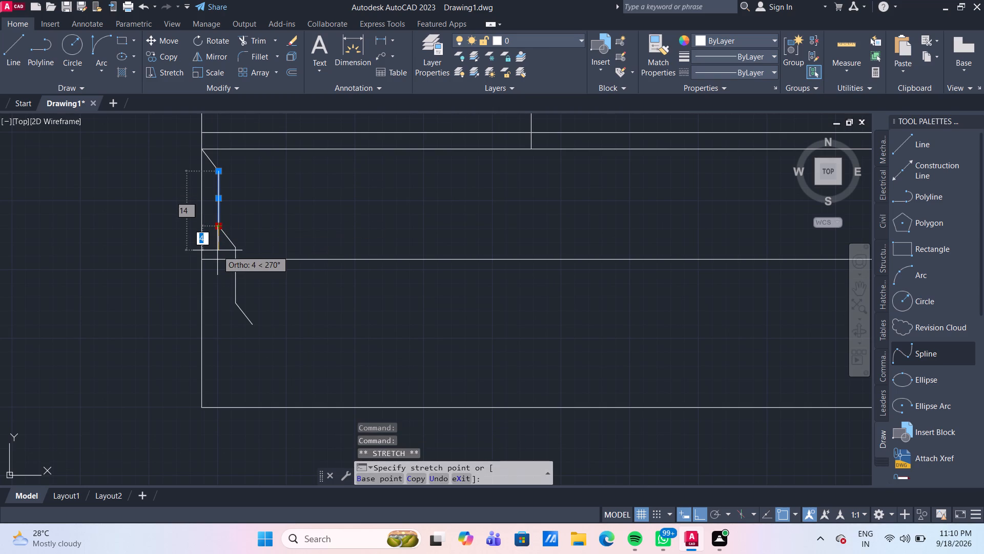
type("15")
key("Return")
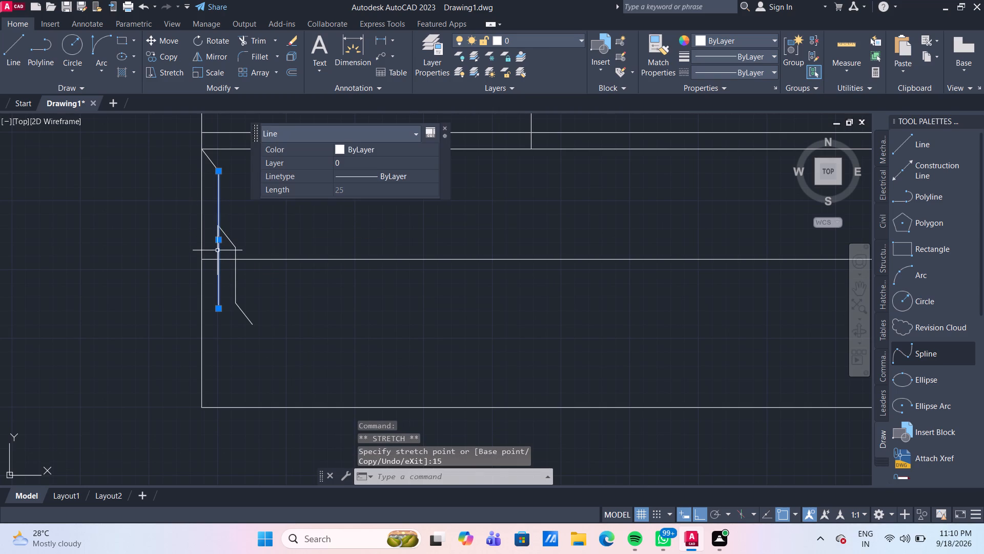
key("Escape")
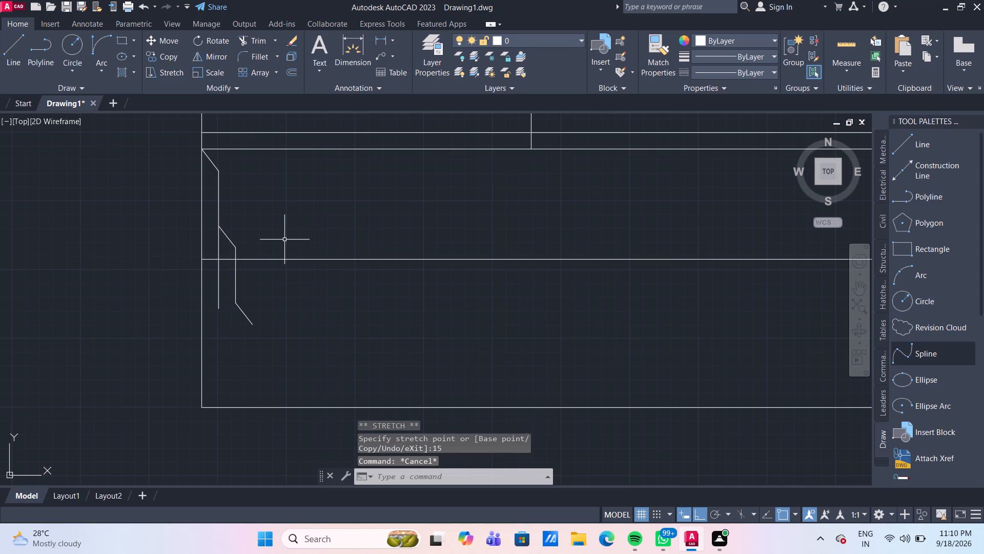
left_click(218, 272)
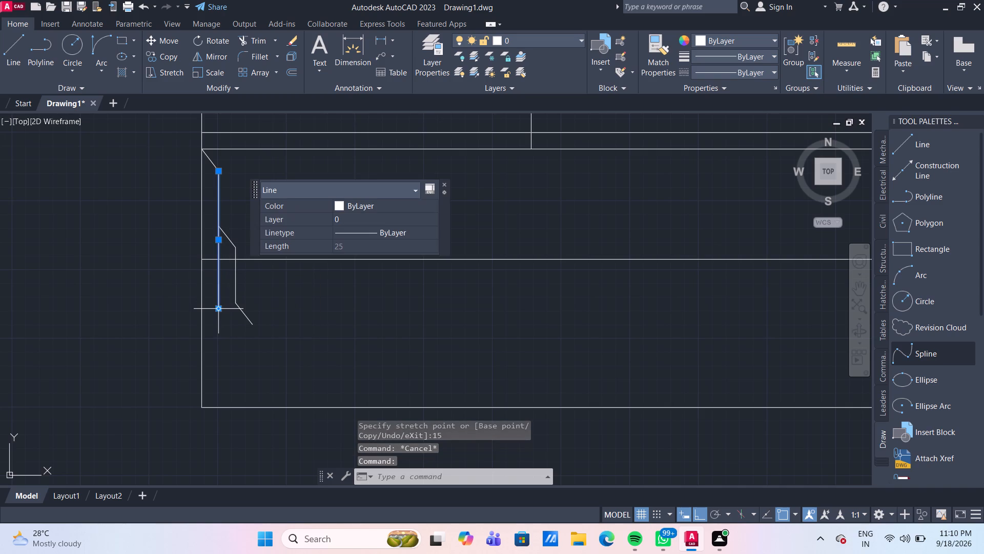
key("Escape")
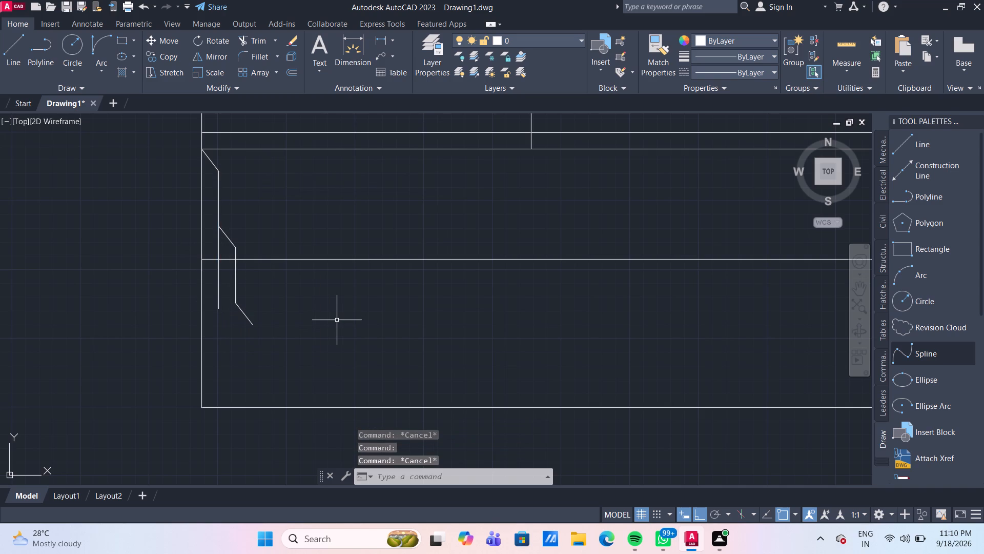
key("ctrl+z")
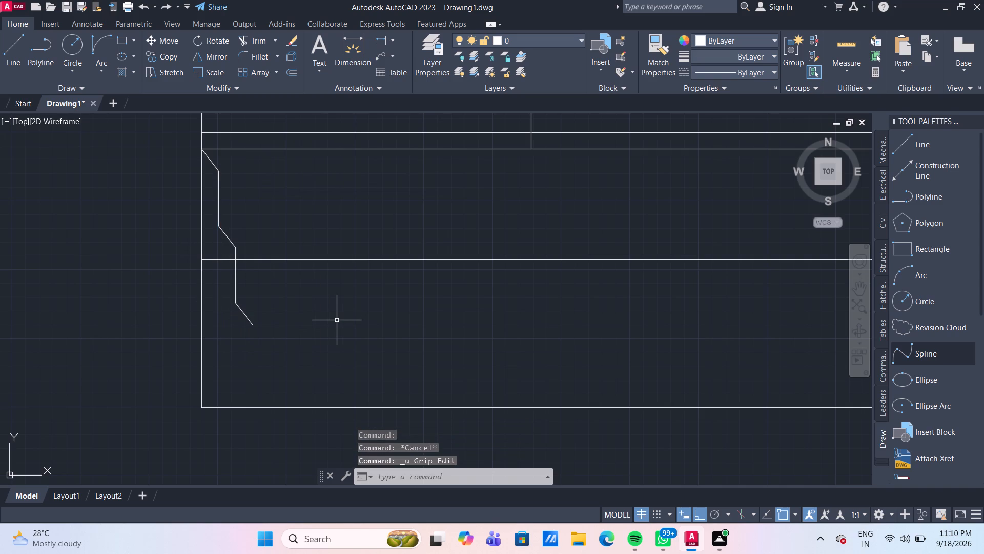
Stretch the lower end of the profile's upper vertical line down by 5.
left_click(218, 217)
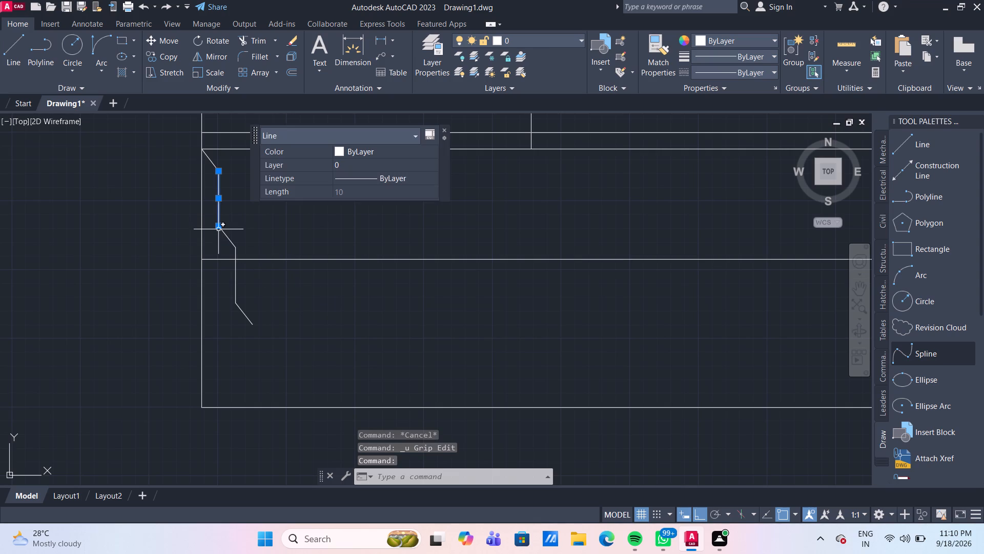
left_click(218, 225)
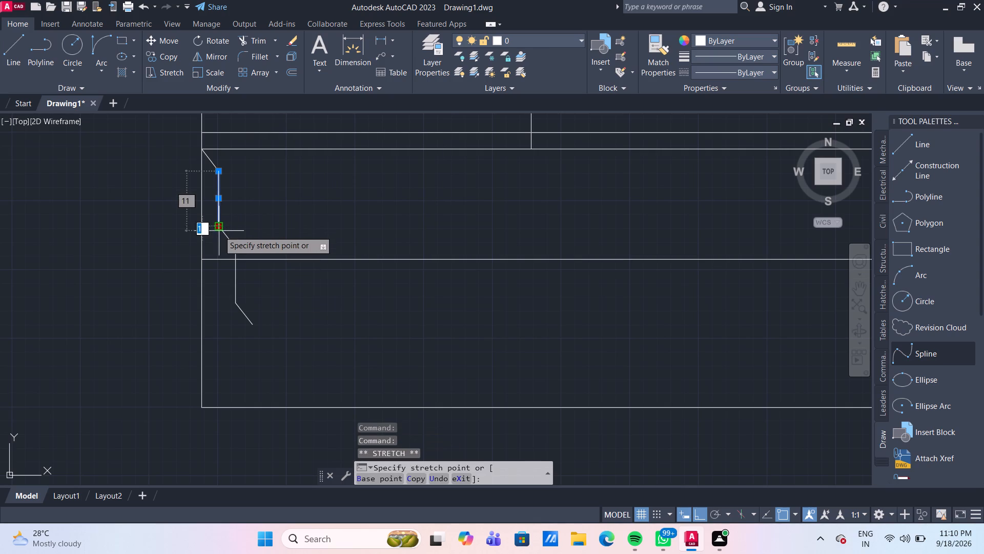
key("5")
key("Return")
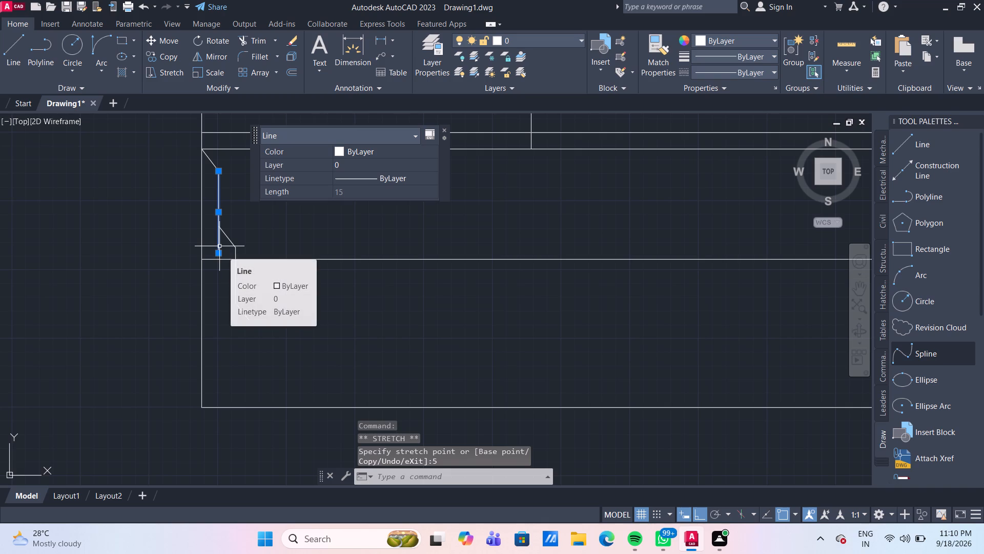
key("Escape")
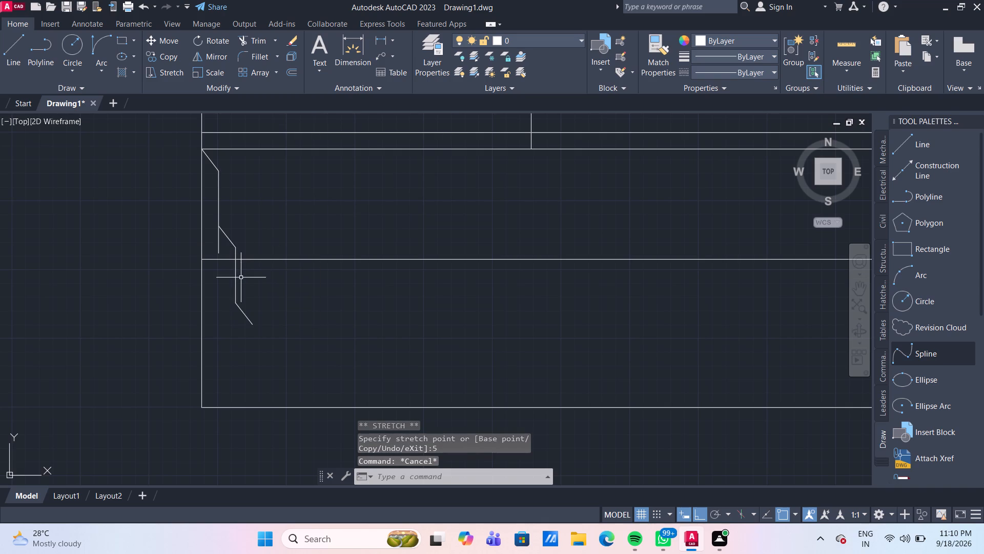
Stretch the lower end of the profile's lower vertical line down by 5.
left_click(236, 278)
left_click(234, 303)
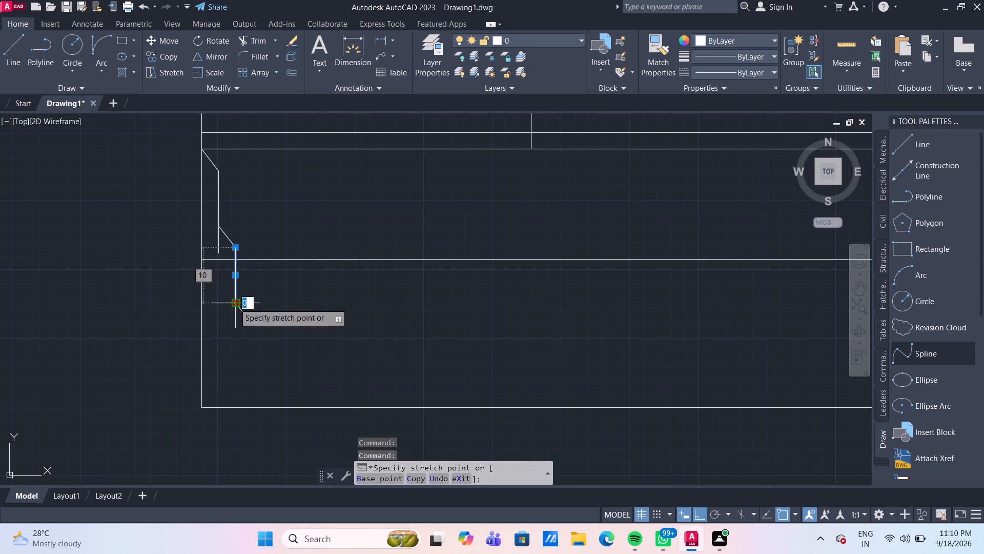
key("5")
key("Return")
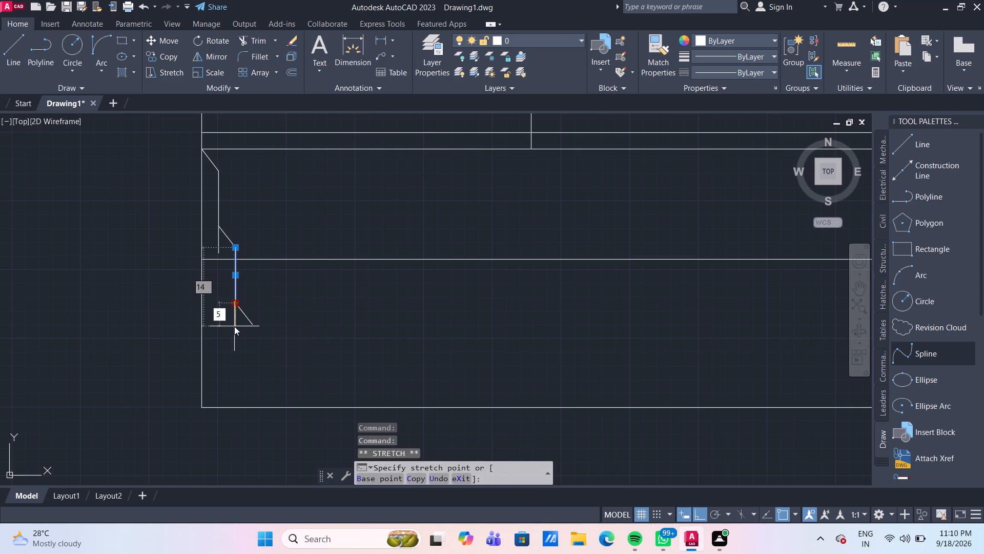
key("Escape")
Move the lower vertical line and both lower sloping lines down, from the middle slope's upper end to the extended upper vertical line's bottom end.
left_click_drag(269, 343, 263, 334)
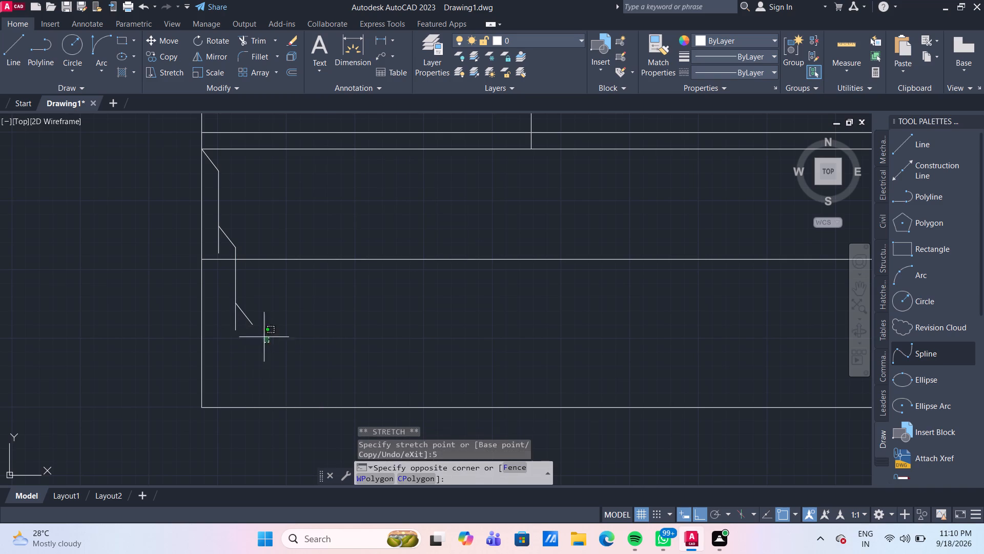
left_click_drag(263, 334, 260, 330)
left_click(231, 293)
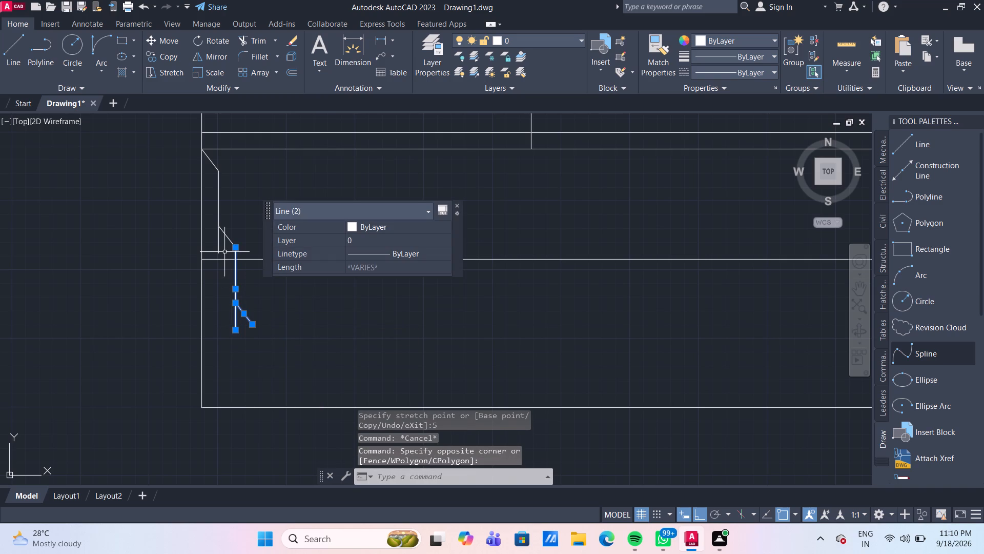
left_click(229, 241)
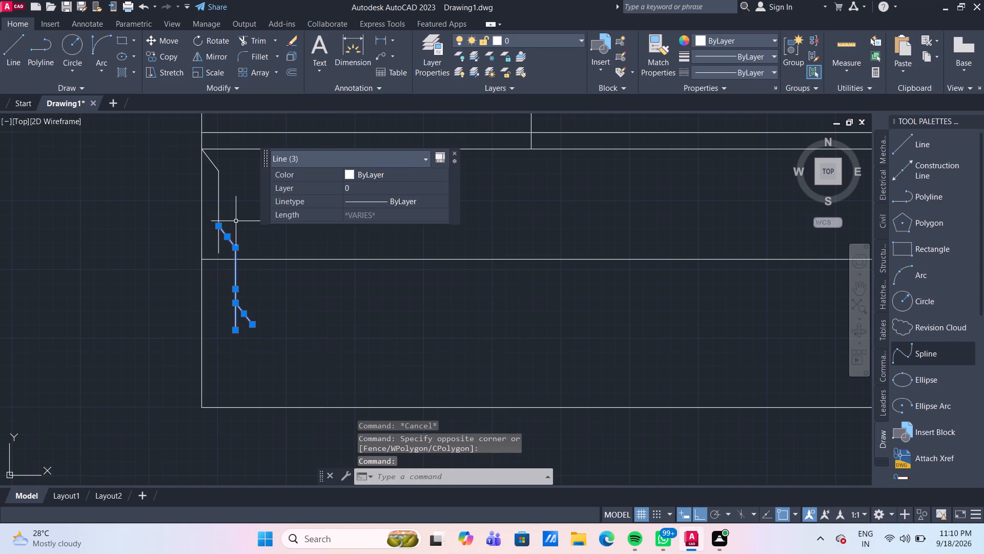
key("m")
key("Return")
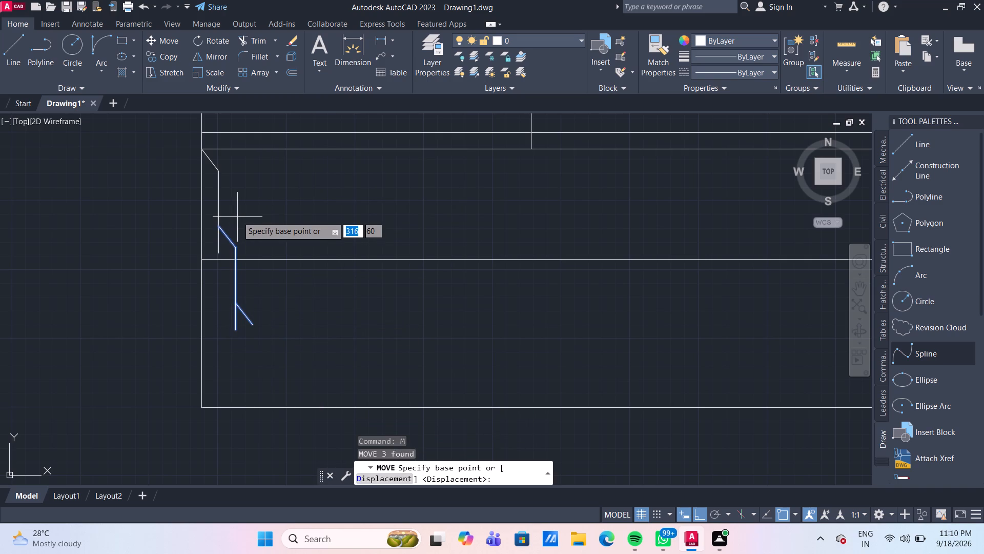
scroll(236, 216, "up", 1)
left_click_drag(210, 230, 209, 235)
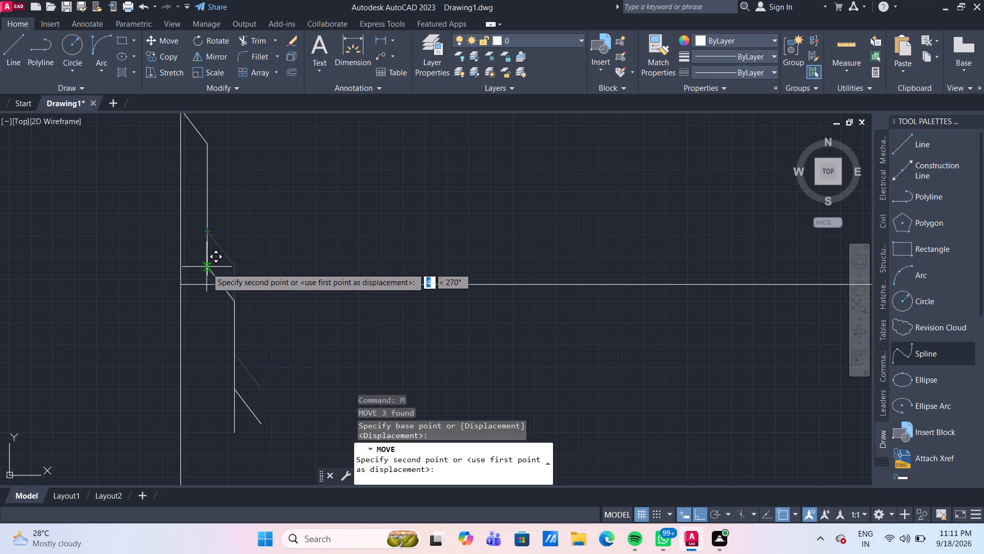
left_click(206, 274)
scroll(242, 321, "down", 1)
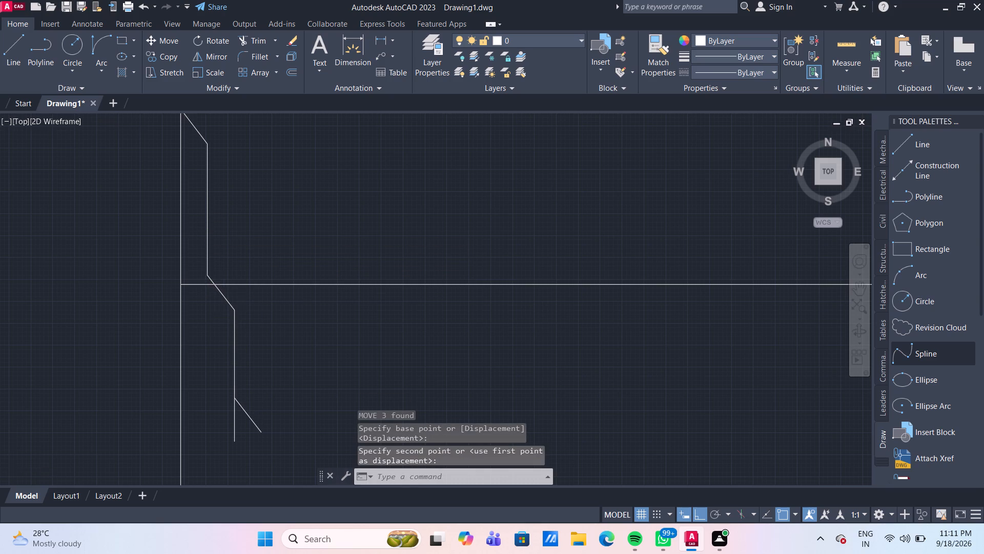
Move the lowest sloping line of the west profile from its upper end down to the lower vertical line's bottom end.
middle_click_drag(242, 321, 229, 249)
left_click(238, 319)
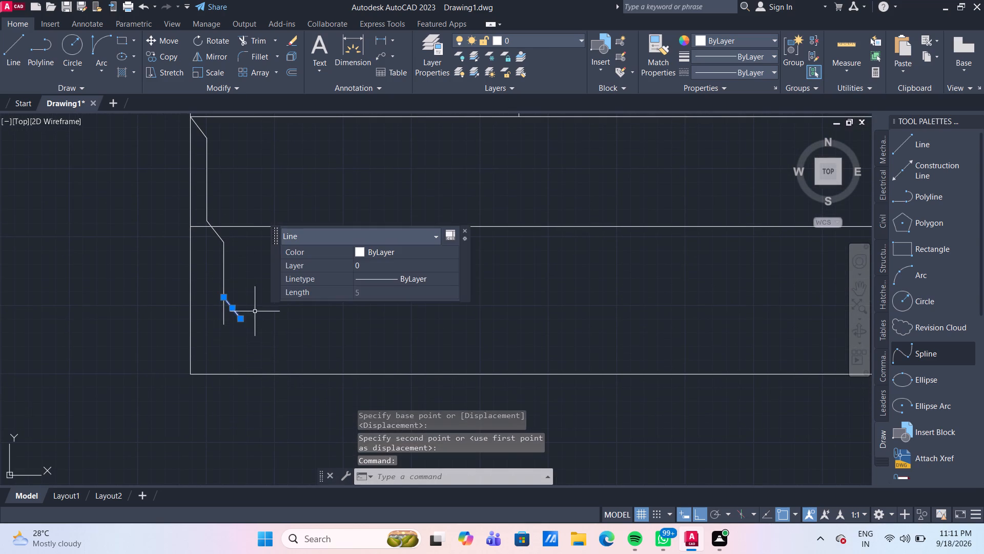
key("m")
key("Return")
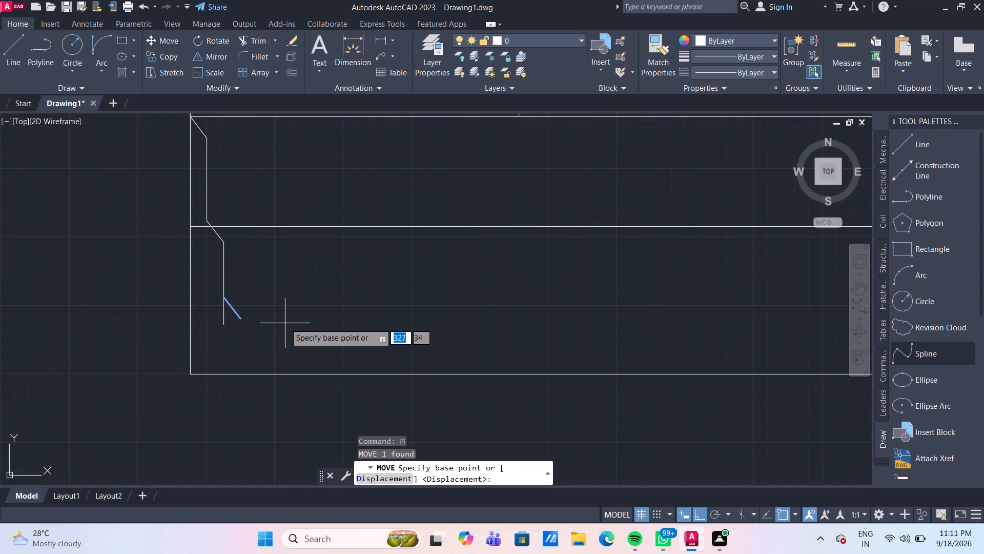
left_click(222, 299)
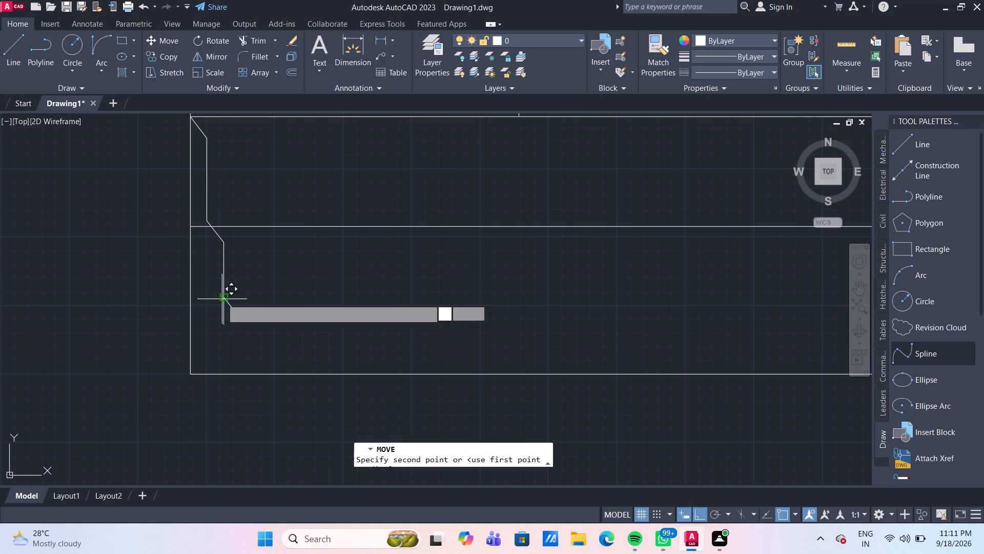
left_click(218, 325)
Draw a line 15 down from the lowest slope's bottom end, continuing horizontally east beneath the base line.
middle_click_drag(267, 340, 270, 335)
left_click(10, 52)
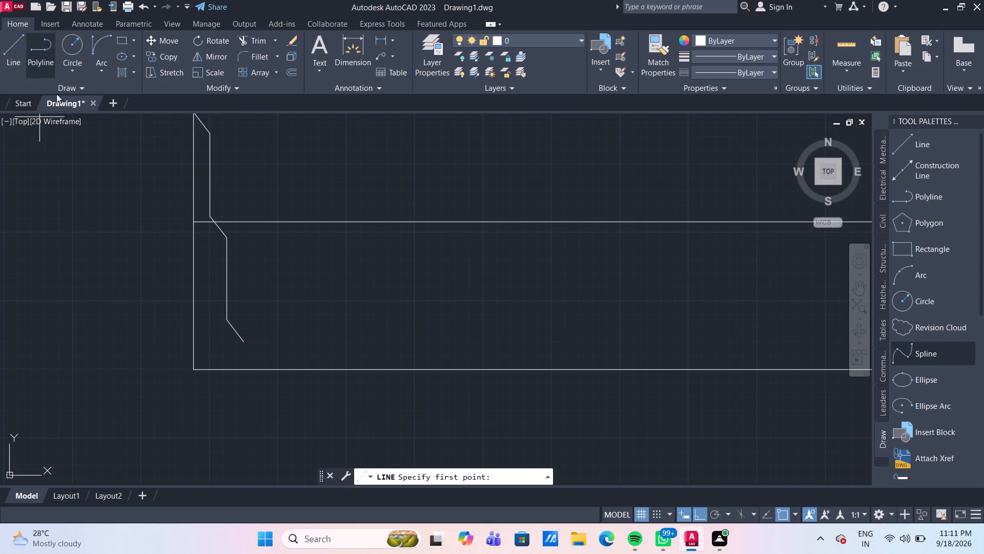
left_click(243, 344)
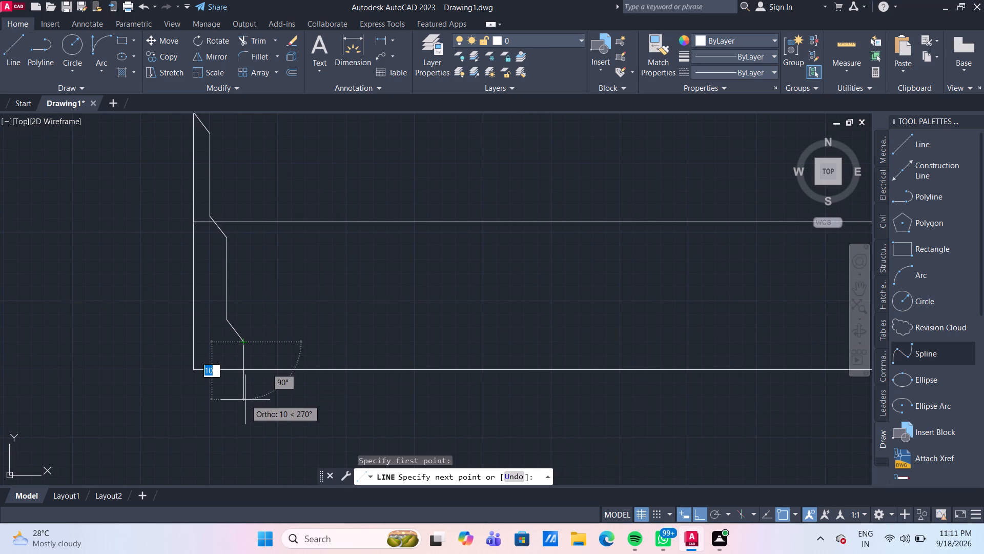
type("15")
key("Return")
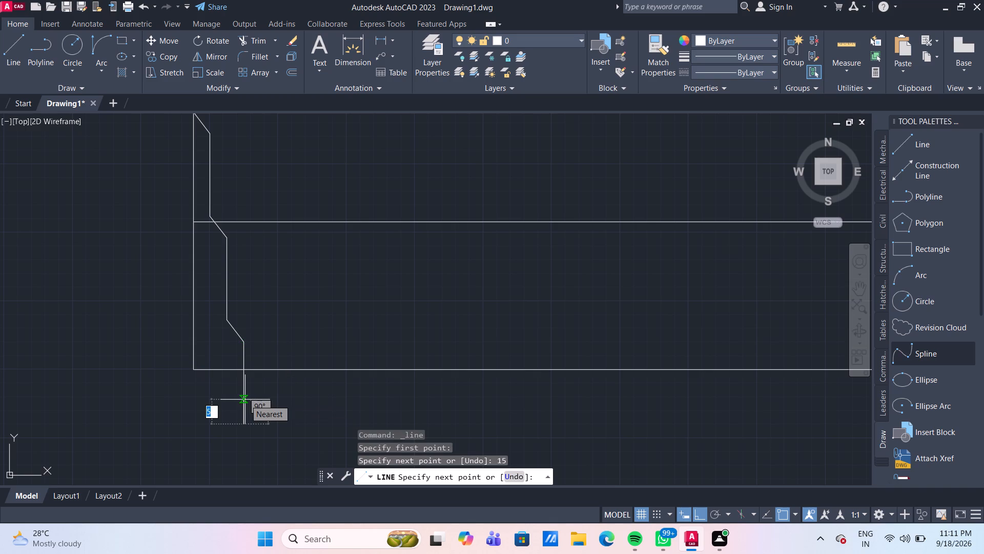
scroll(530, 448, "down", 2)
middle_click_drag(721, 449, 585, 394)
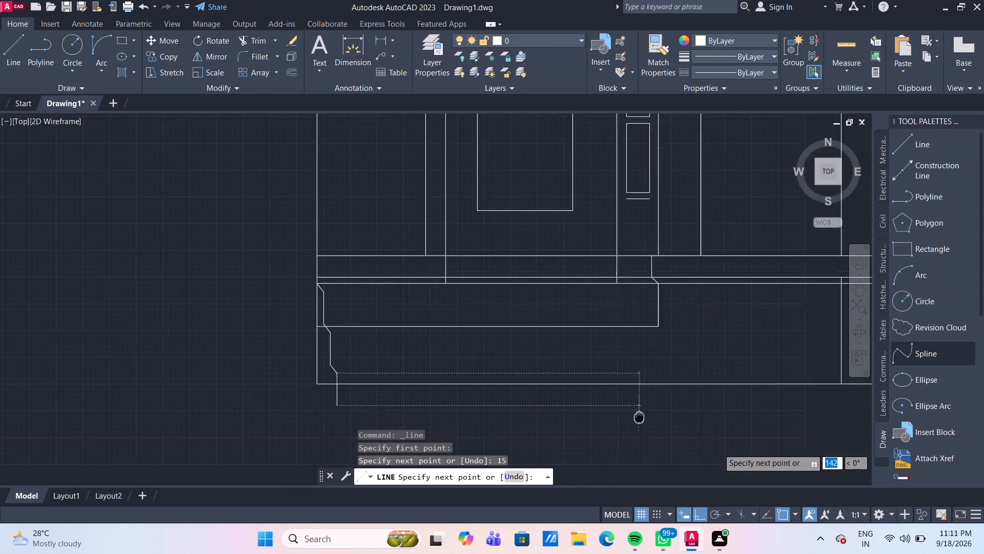
middle_click_drag(585, 394, 539, 369)
left_click(595, 358)
key("Escape")
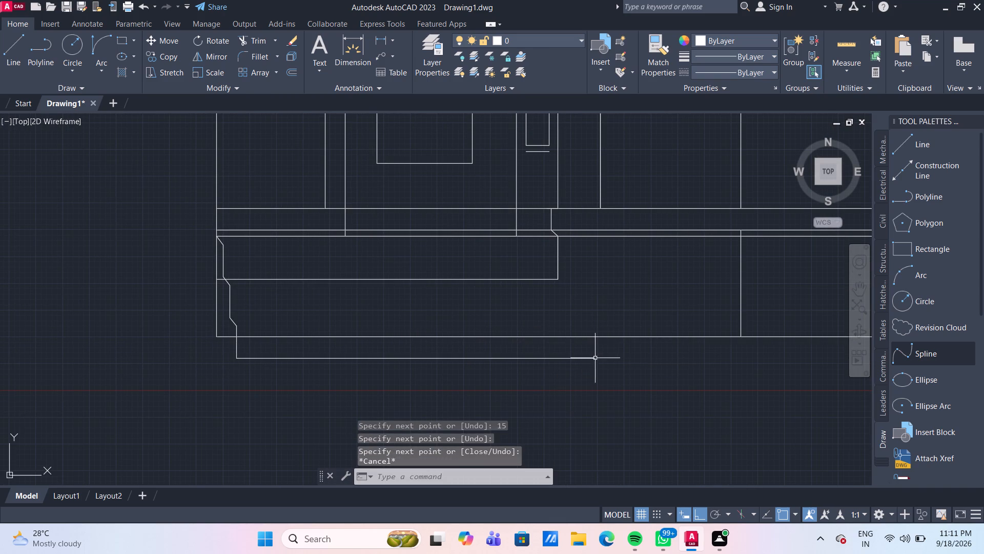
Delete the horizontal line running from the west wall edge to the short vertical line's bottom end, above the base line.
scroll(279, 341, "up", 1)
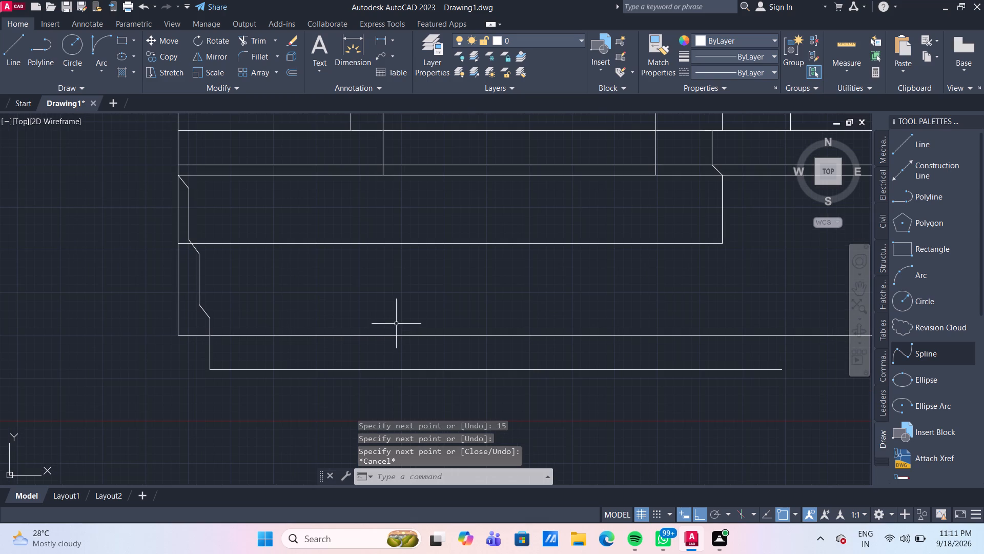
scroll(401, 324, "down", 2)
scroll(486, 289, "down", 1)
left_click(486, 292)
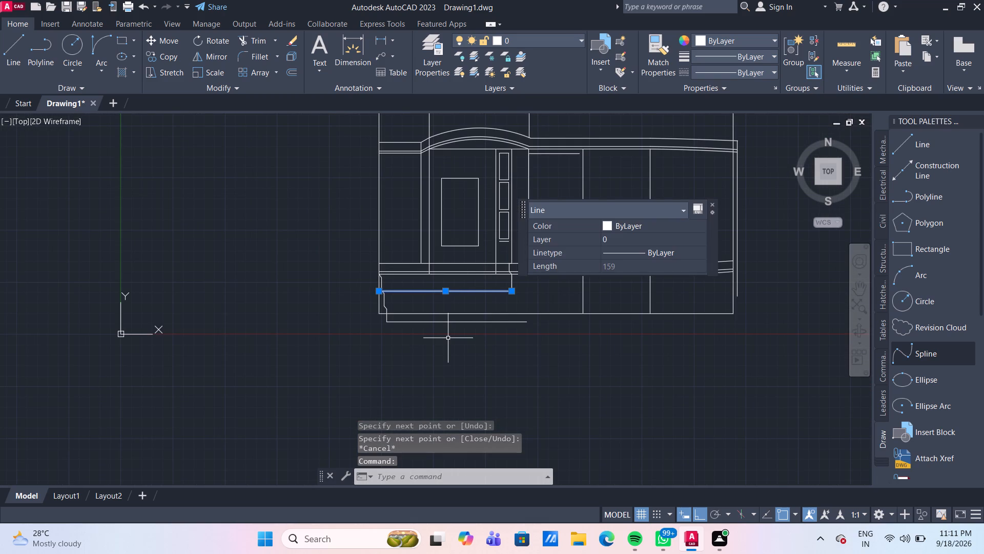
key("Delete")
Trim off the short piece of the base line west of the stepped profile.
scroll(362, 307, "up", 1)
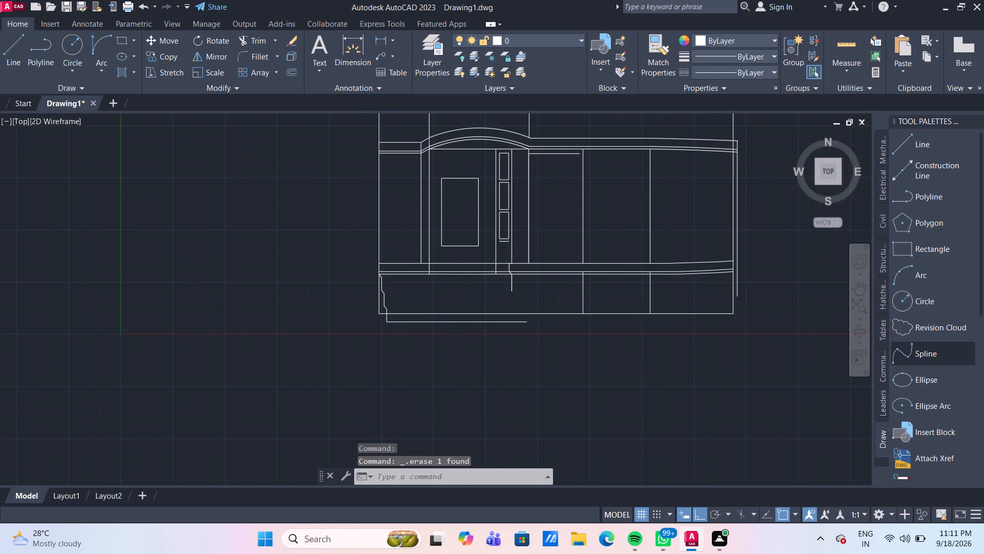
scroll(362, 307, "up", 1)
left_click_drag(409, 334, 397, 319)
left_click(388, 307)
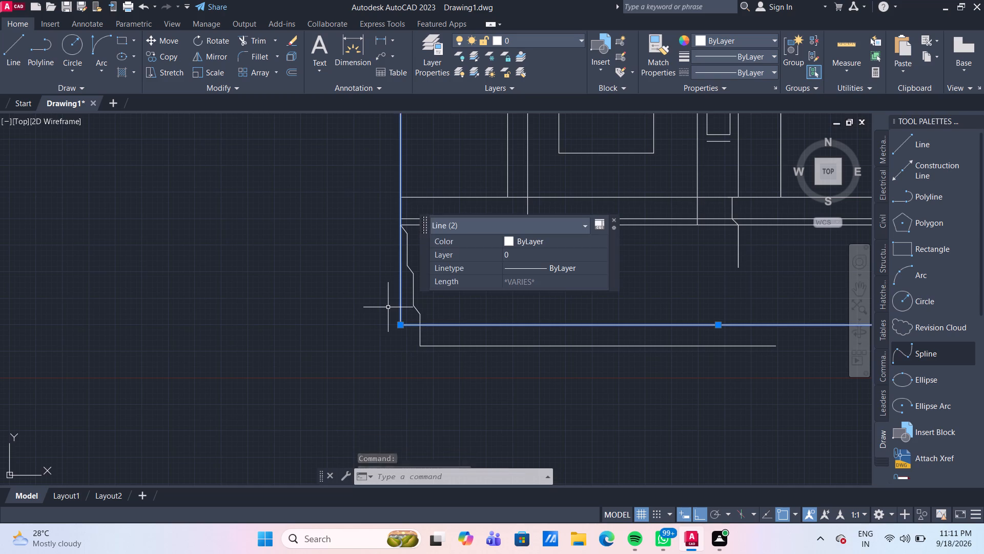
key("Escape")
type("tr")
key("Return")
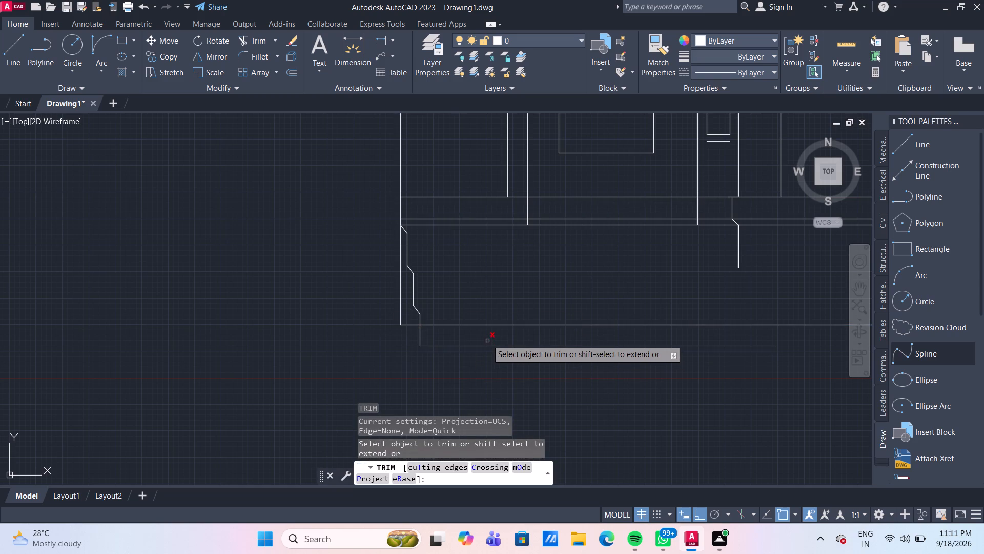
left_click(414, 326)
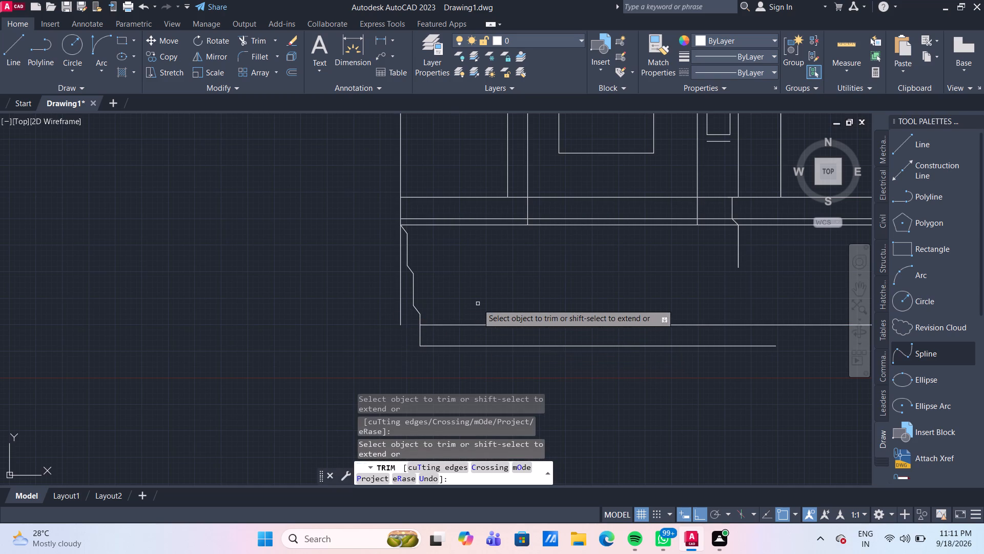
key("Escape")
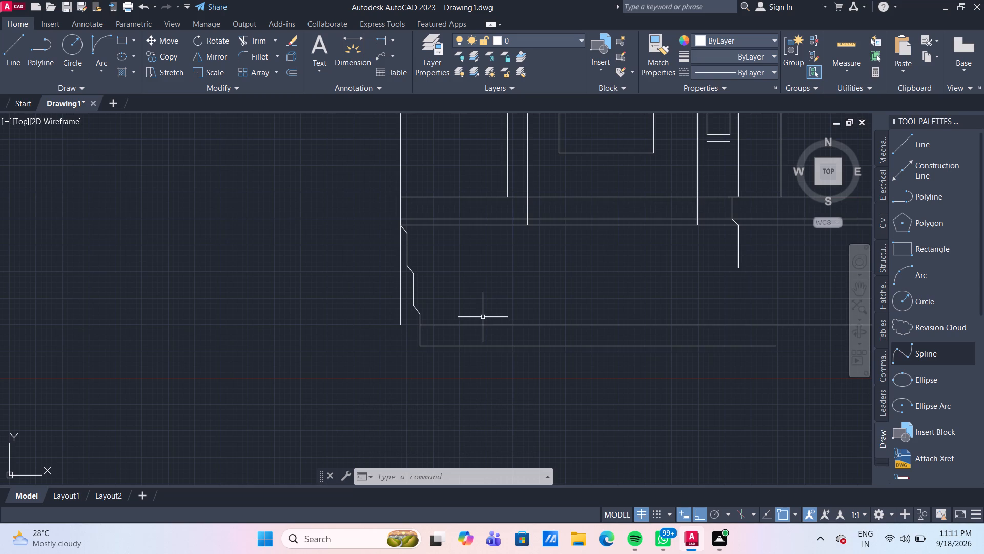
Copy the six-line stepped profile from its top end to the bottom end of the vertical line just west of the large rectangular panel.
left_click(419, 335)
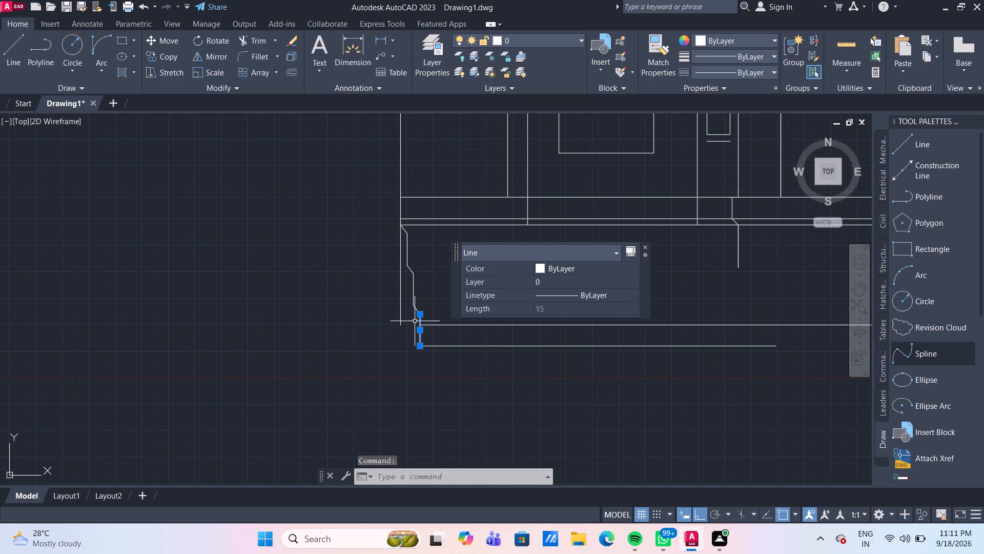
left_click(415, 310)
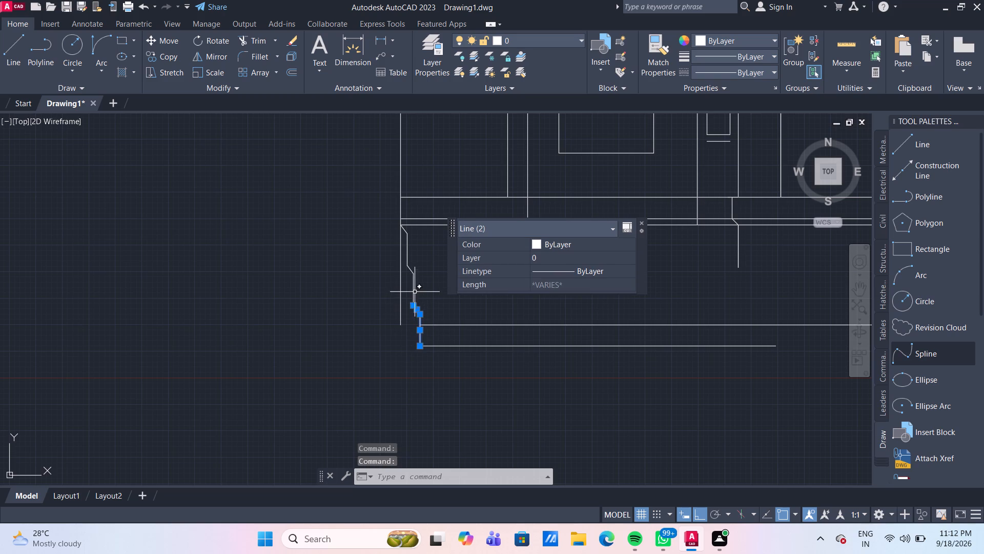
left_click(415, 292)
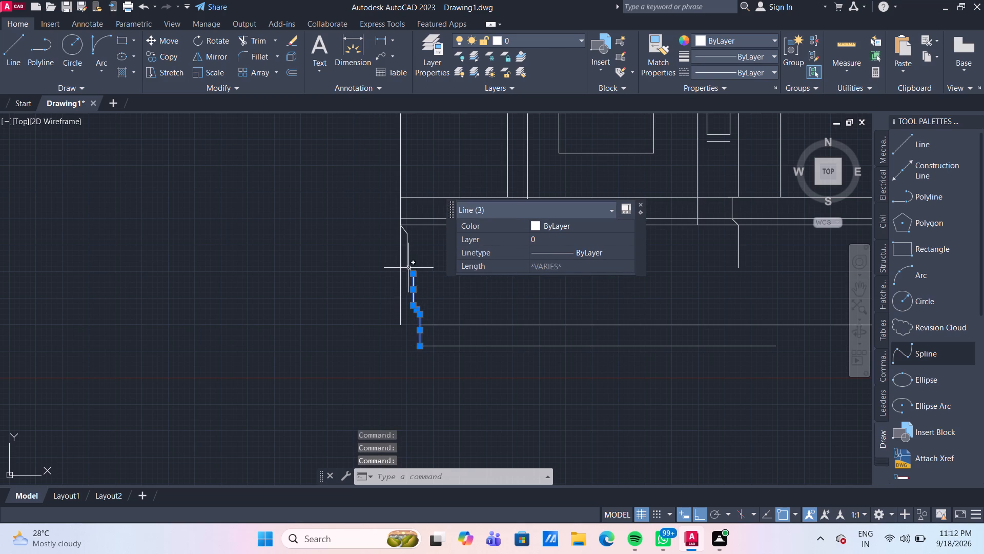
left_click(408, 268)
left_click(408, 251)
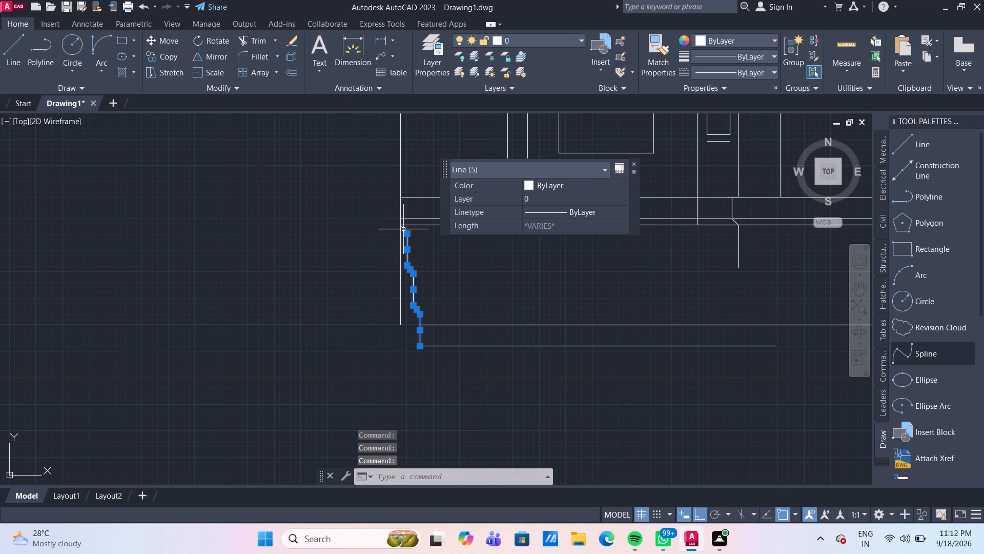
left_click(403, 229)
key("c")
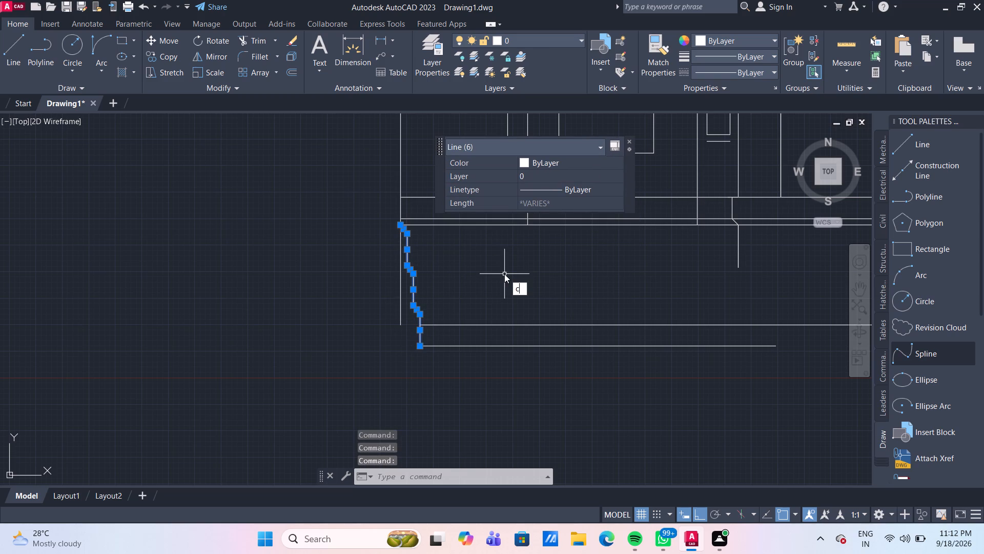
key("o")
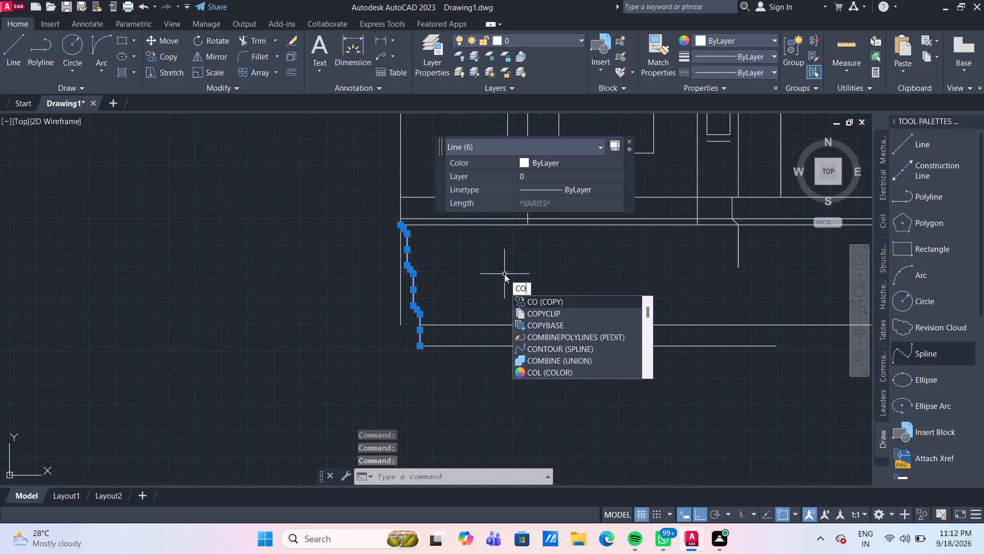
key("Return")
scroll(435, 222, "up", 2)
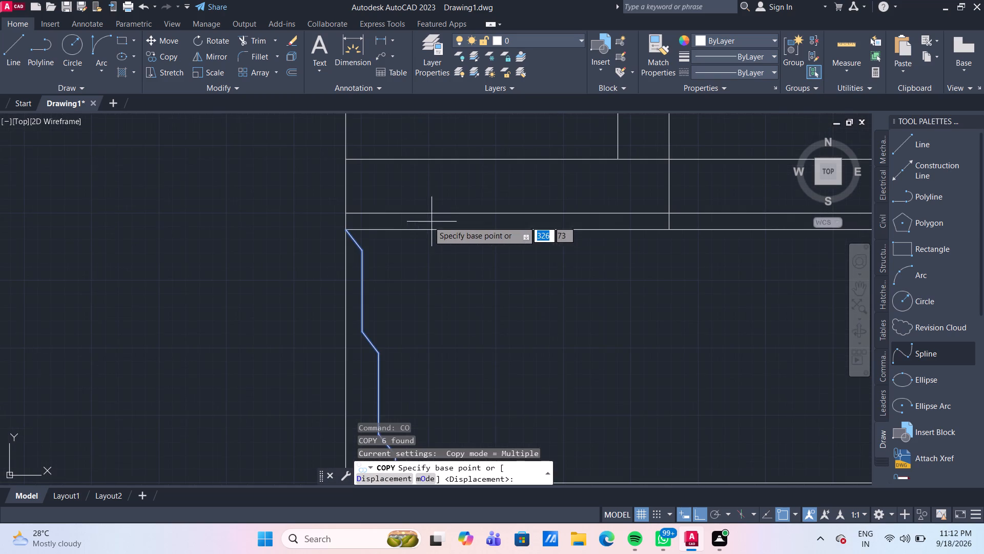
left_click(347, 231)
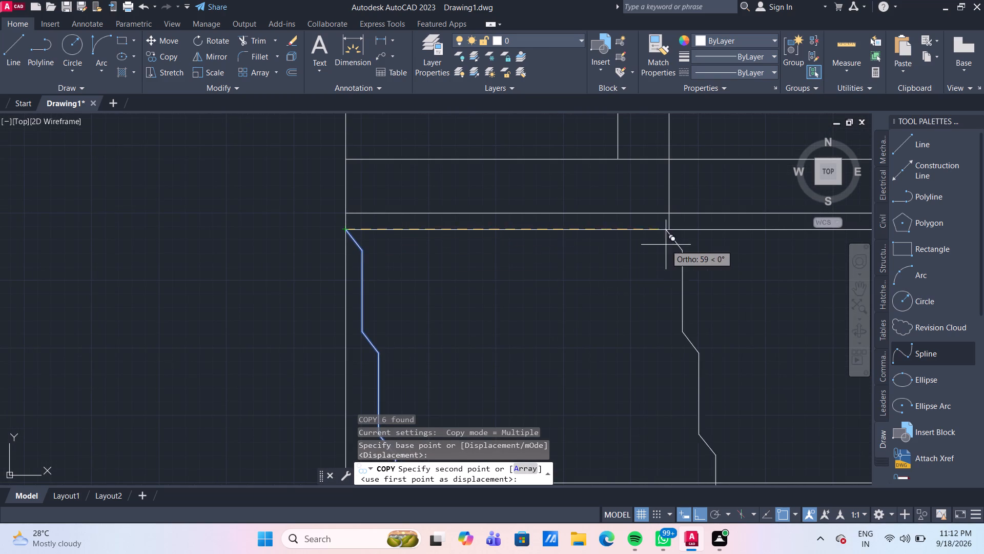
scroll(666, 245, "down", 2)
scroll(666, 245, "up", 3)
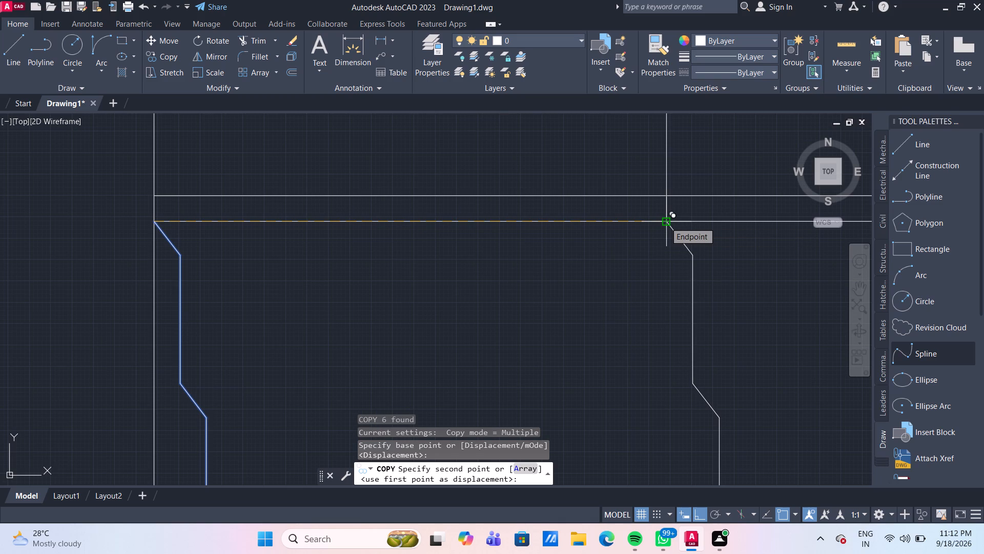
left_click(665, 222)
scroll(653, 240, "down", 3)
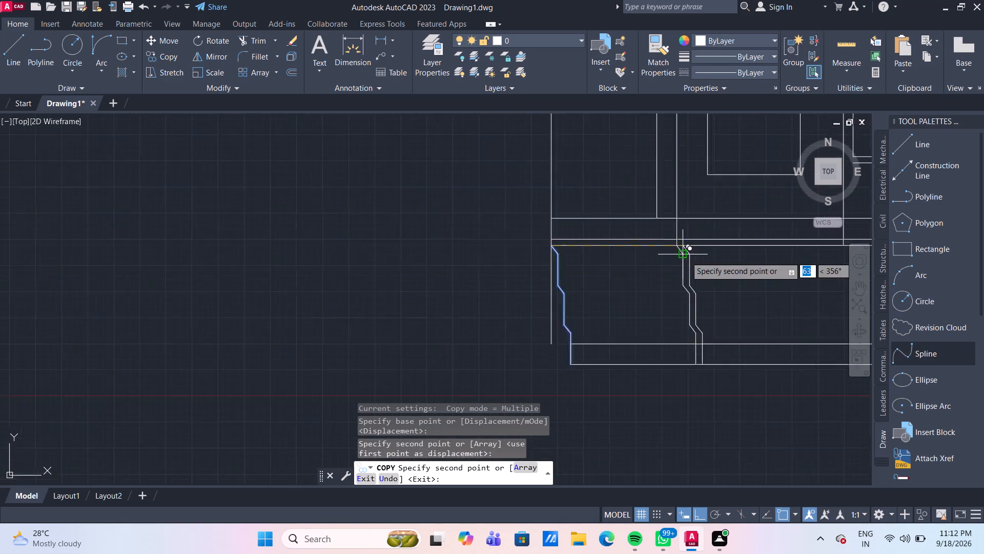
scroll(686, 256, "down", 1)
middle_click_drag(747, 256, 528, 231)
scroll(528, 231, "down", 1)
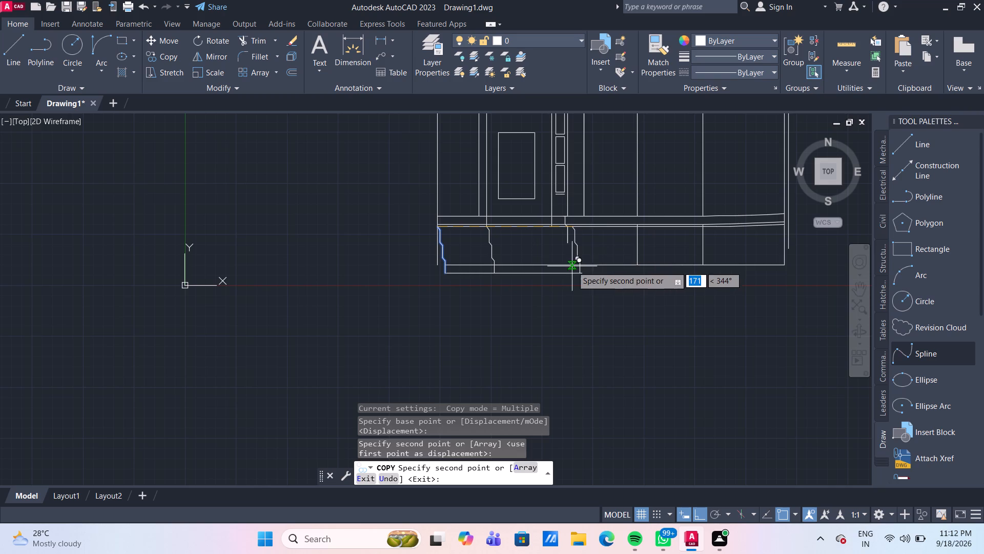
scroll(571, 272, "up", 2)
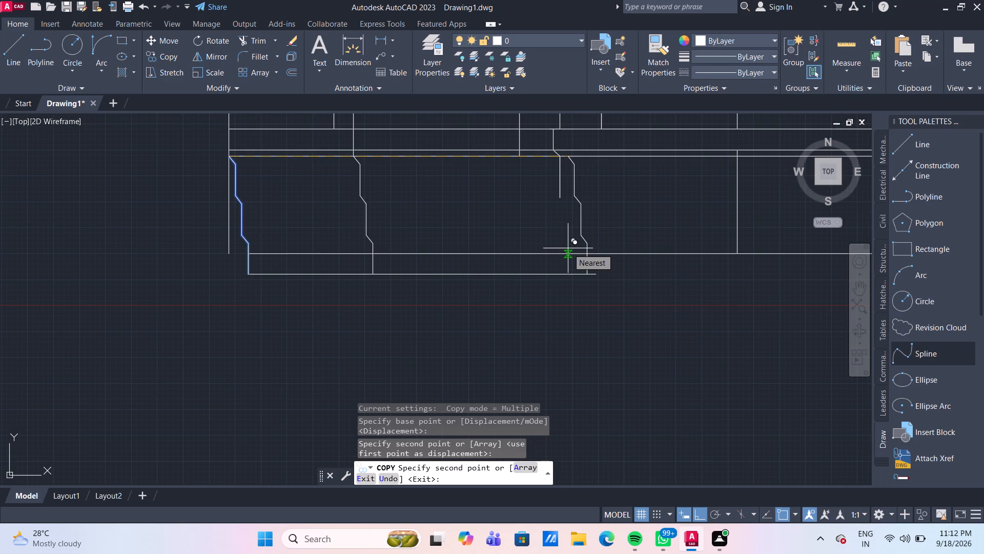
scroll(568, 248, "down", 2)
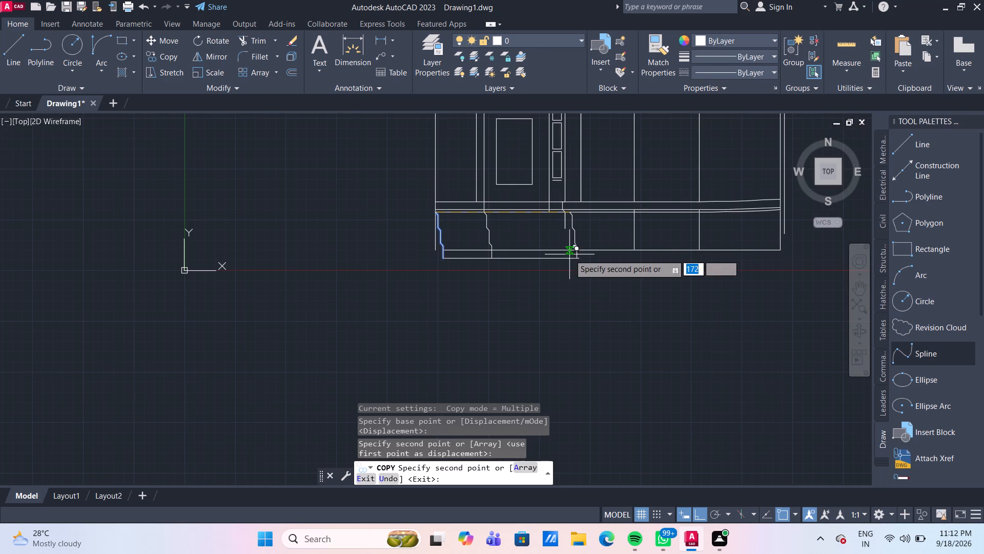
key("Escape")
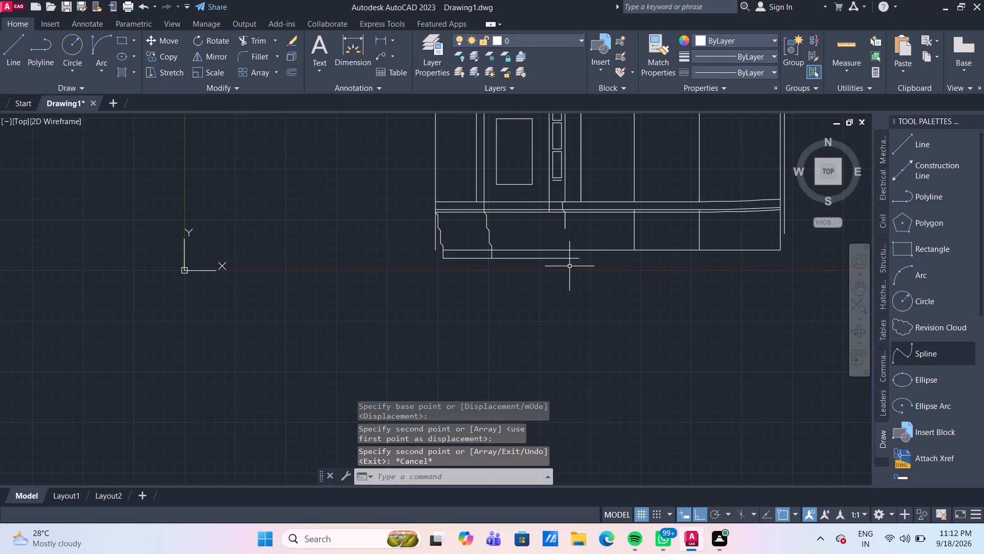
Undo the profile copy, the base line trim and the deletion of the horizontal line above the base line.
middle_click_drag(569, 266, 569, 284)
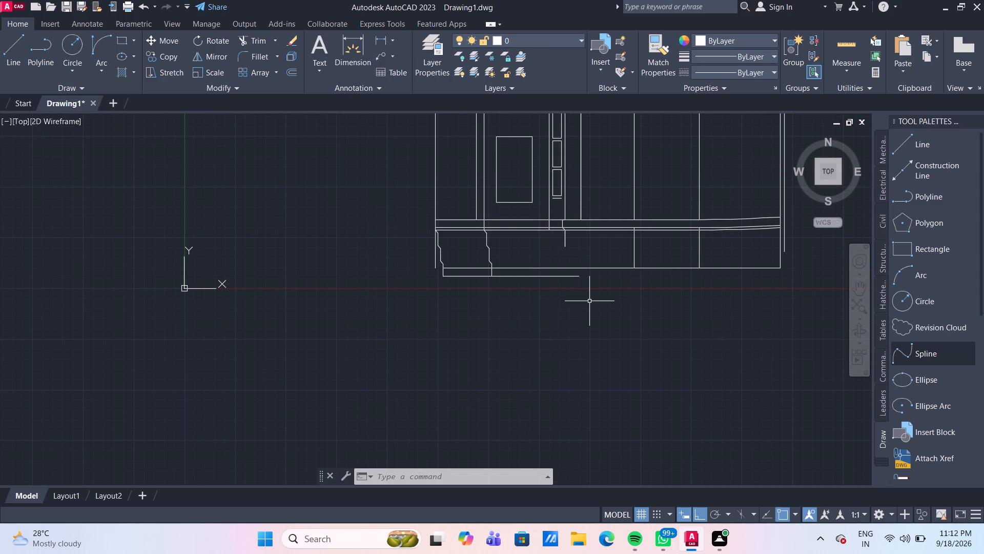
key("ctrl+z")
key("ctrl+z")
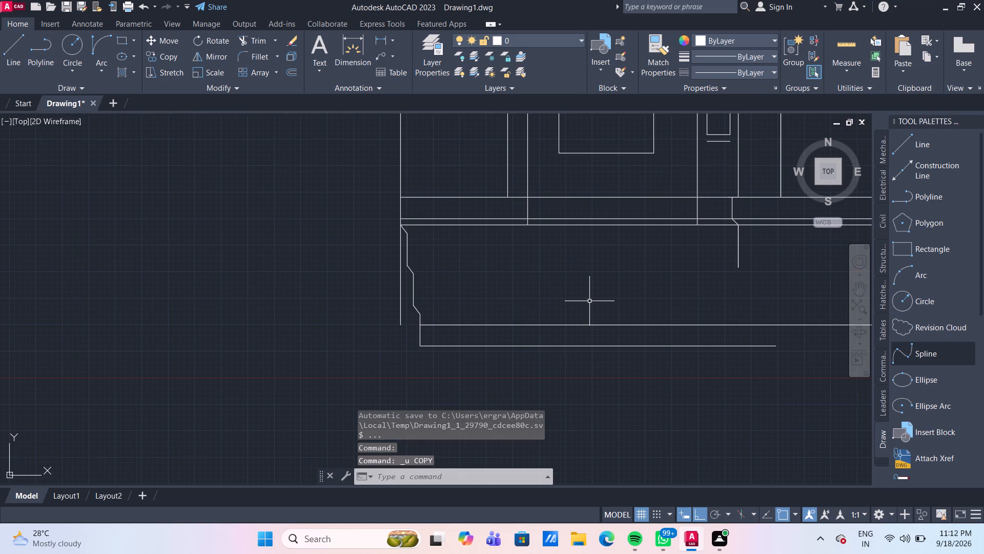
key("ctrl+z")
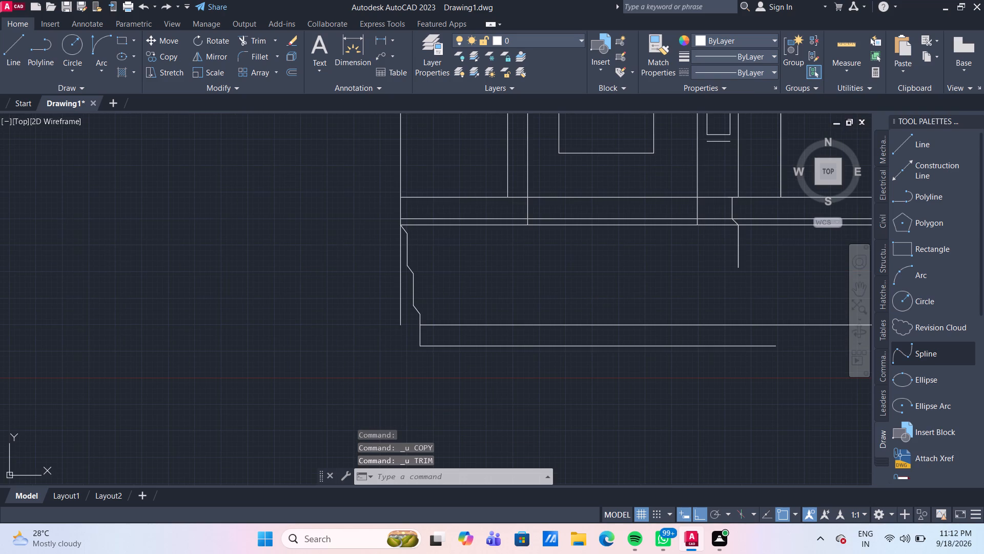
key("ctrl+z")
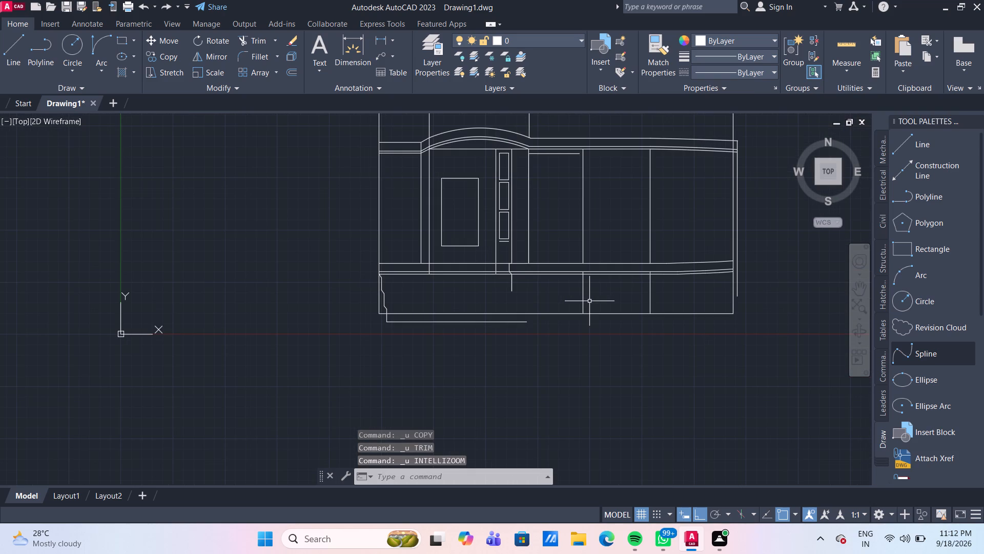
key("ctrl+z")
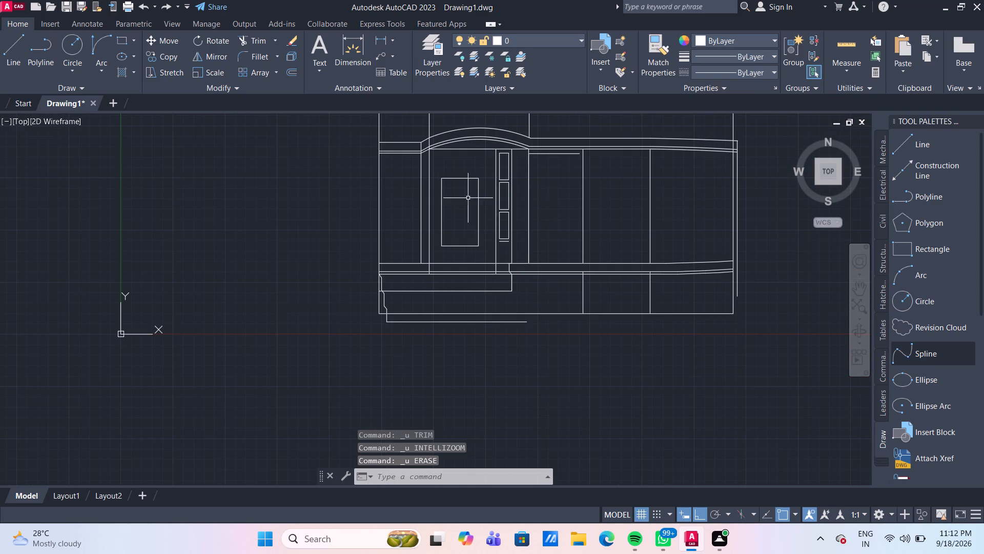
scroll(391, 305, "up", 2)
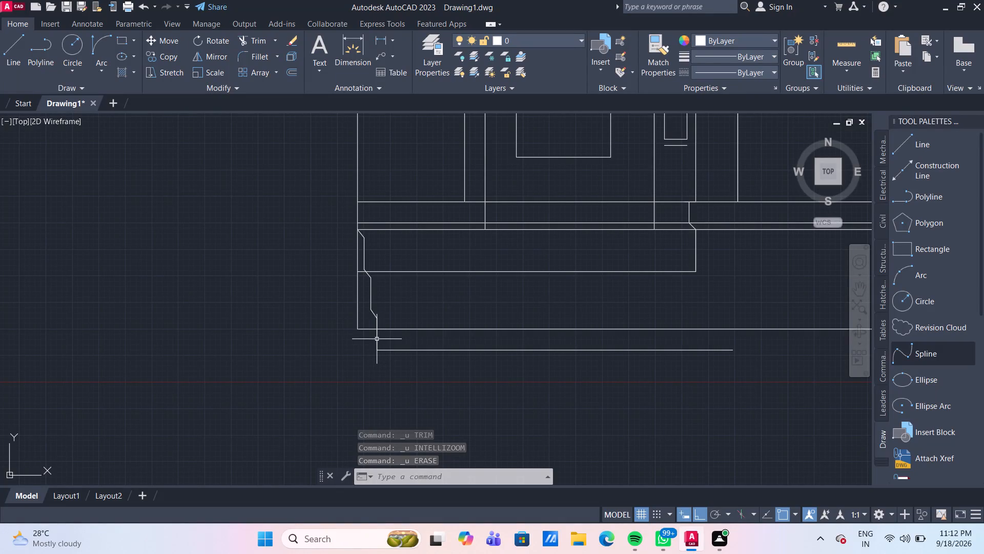
Copy the six-line stepped profile from its top end to the bottom end of the vertical line at the upper base band's east end.
left_click(377, 339)
scroll(372, 308, "up", 2)
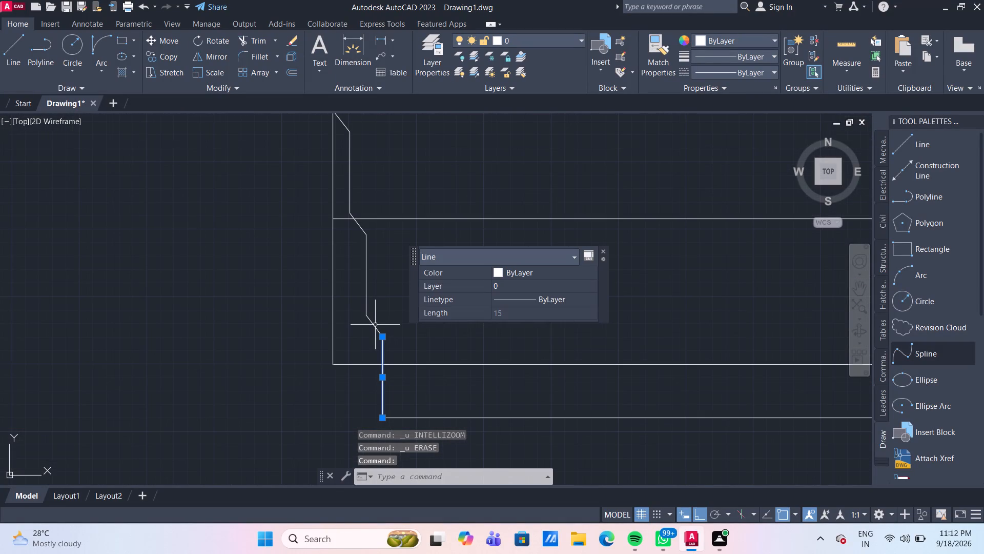
left_click(374, 326)
left_click(365, 289)
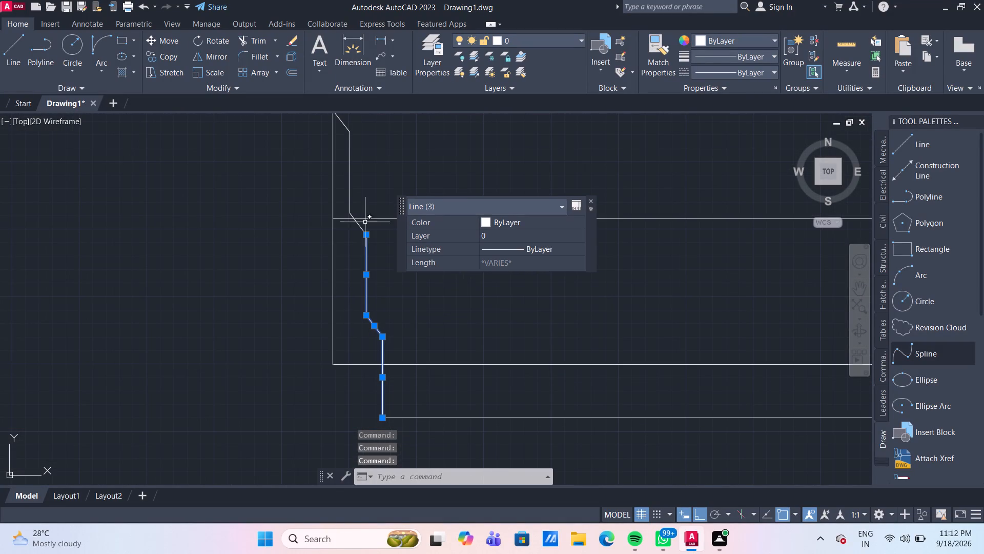
left_click(359, 226)
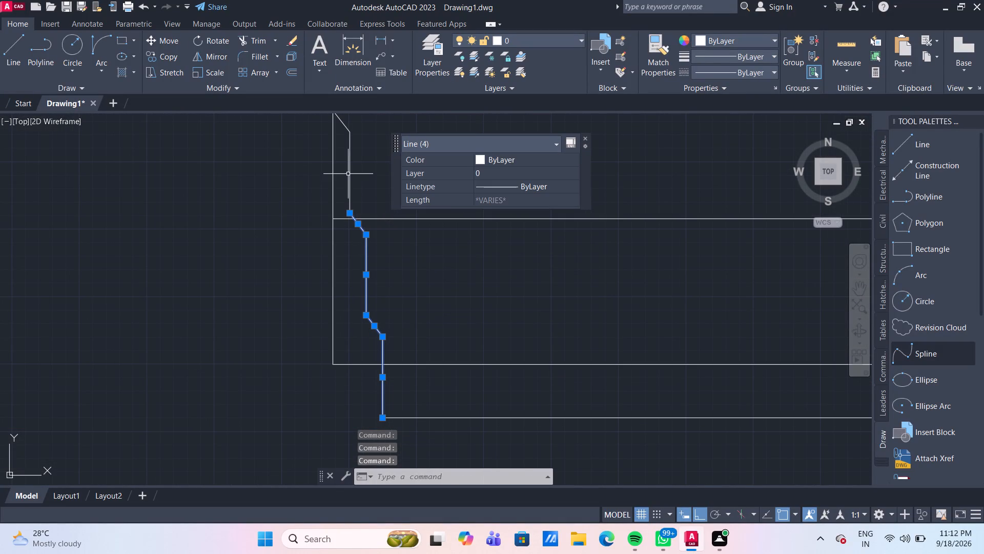
left_click(352, 169)
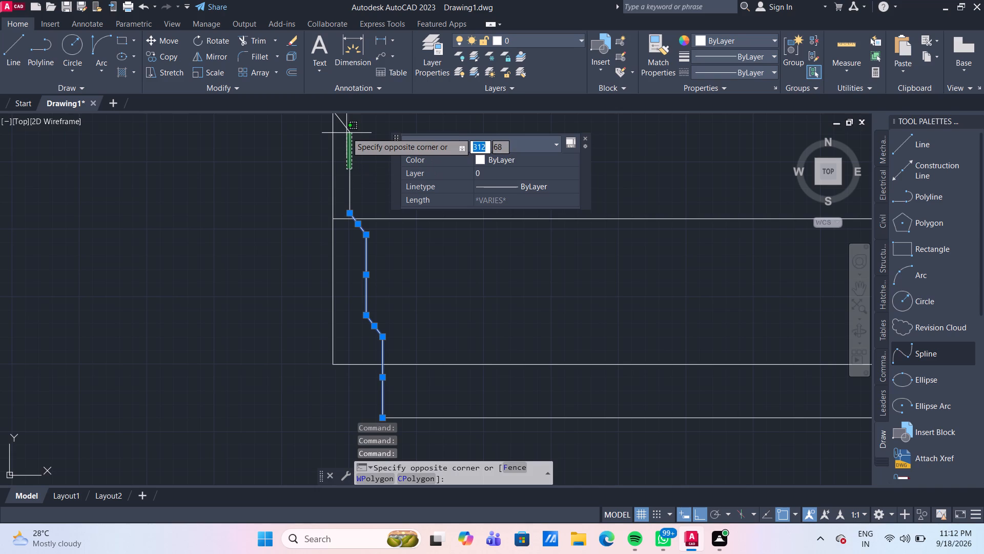
left_click(348, 128)
scroll(377, 153, "down", 2)
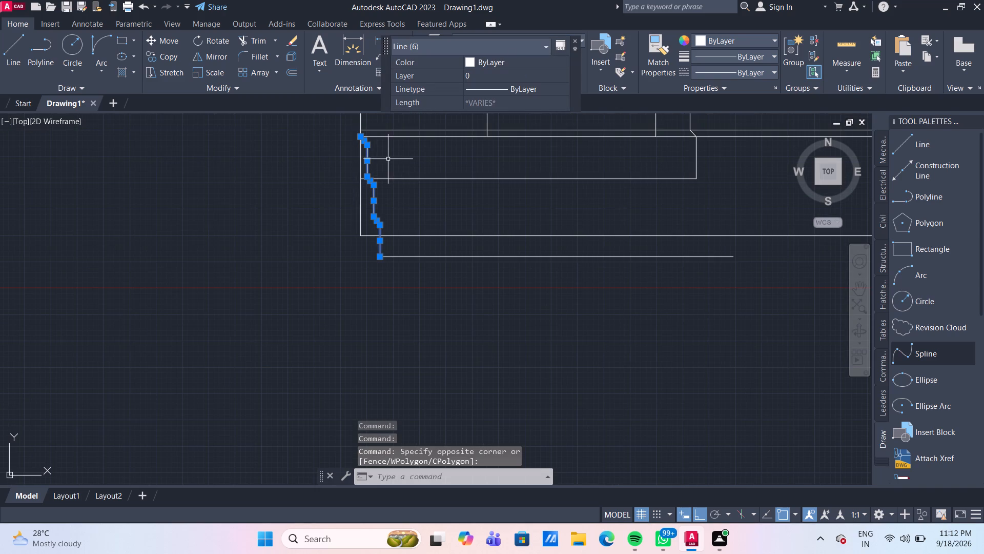
middle_click_drag(396, 171, 312, 284)
scroll(312, 284, "up", 2)
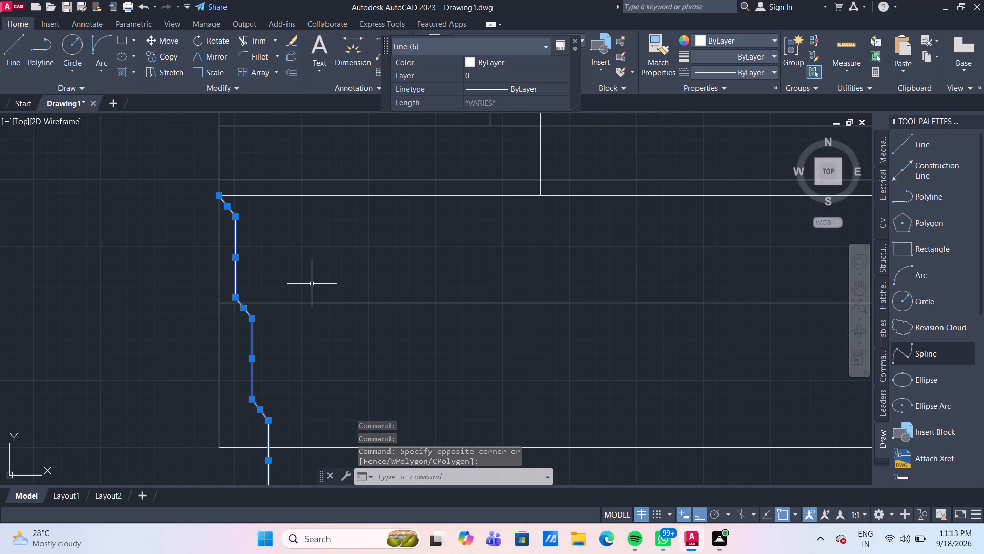
type("co")
key("Return")
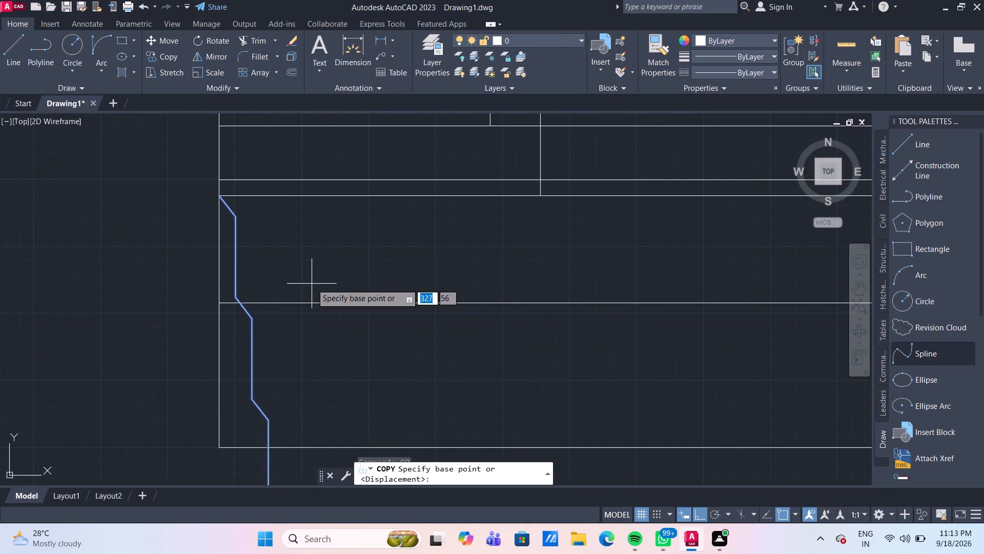
left_click(221, 193)
scroll(446, 262, "down", 2)
middle_click_drag(446, 262, 369, 201)
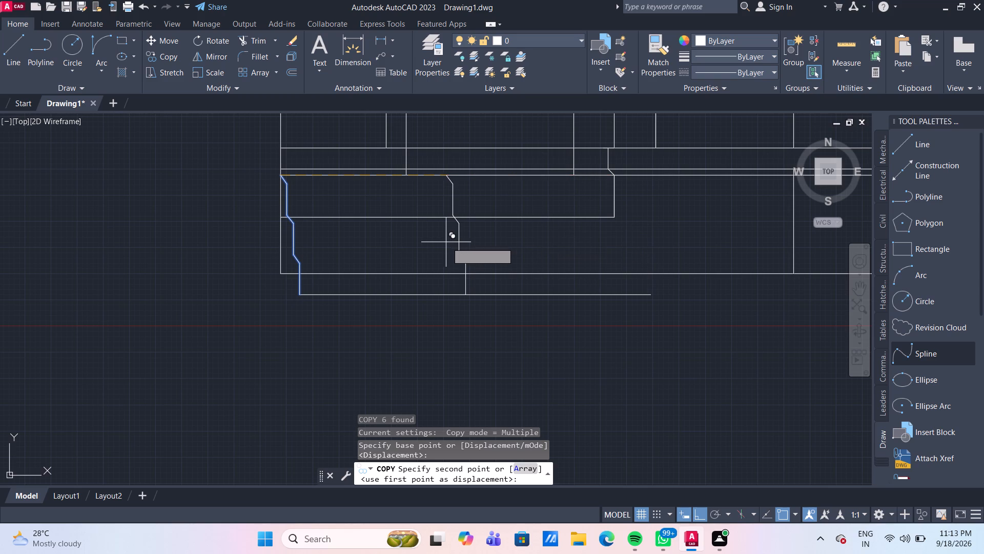
left_click(613, 219)
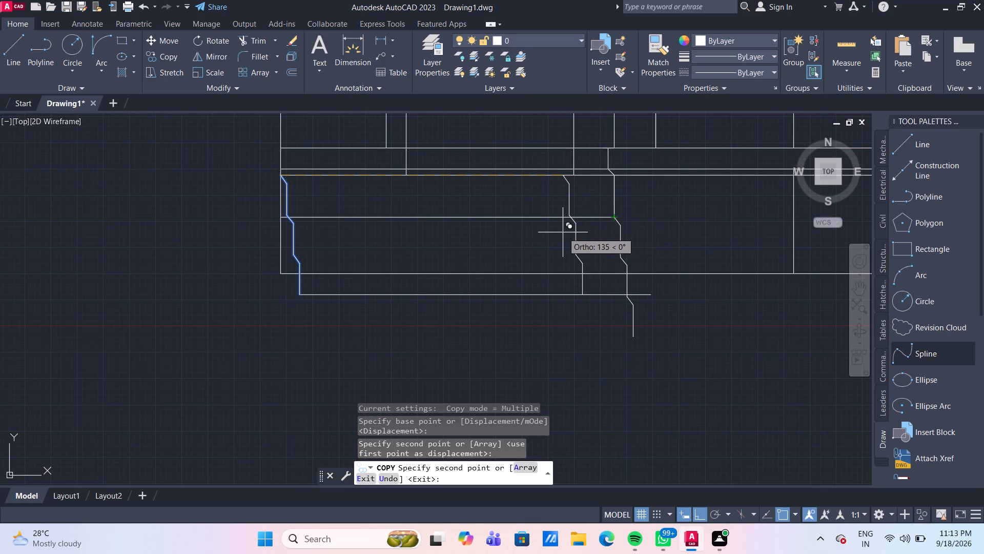
key("Escape")
scroll(564, 254, "down", 3)
scroll(569, 281, "up", 2)
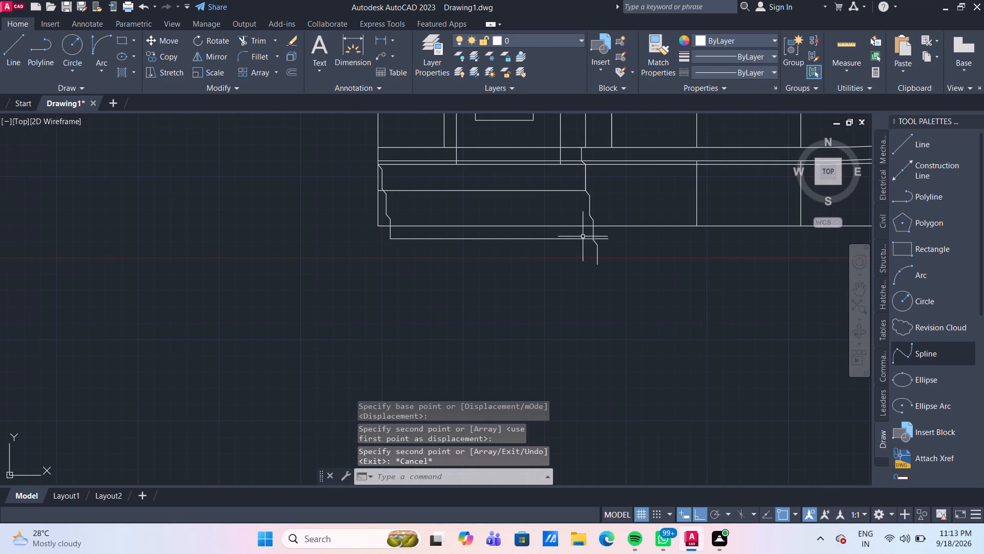
scroll(589, 175, "up", 2)
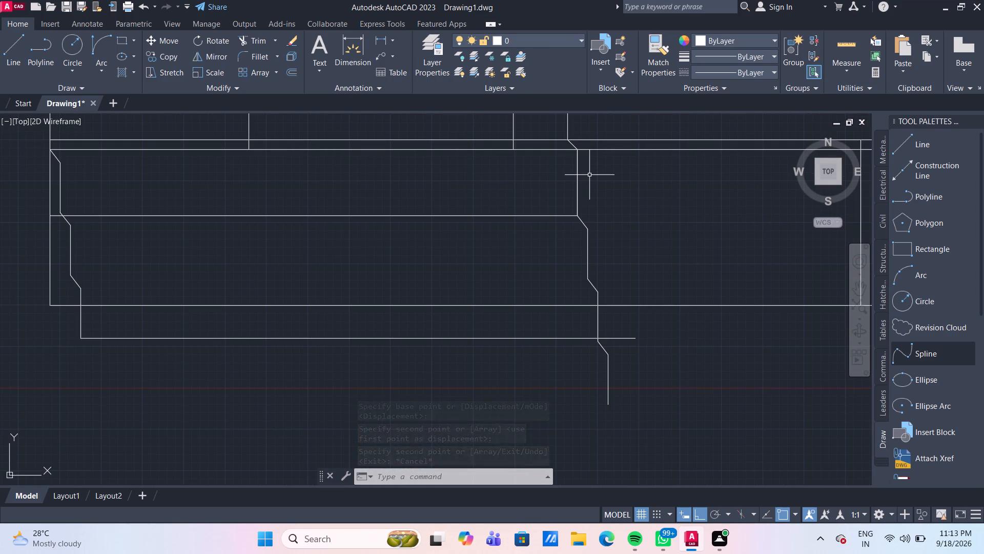
key("ctrl+z")
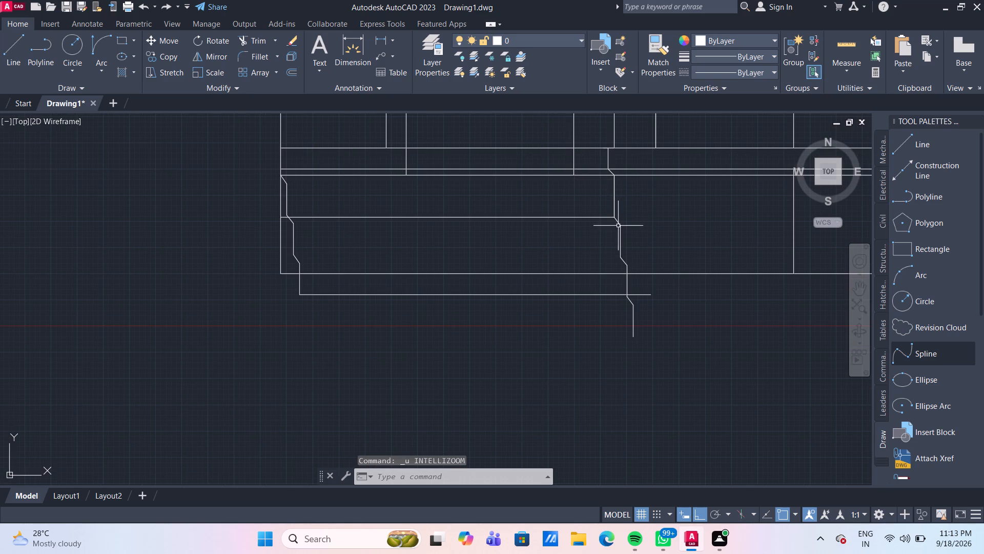
Move the copied profile, together with the vertical line above it, 20 units straight down to that line's bottom end.
left_click(613, 197)
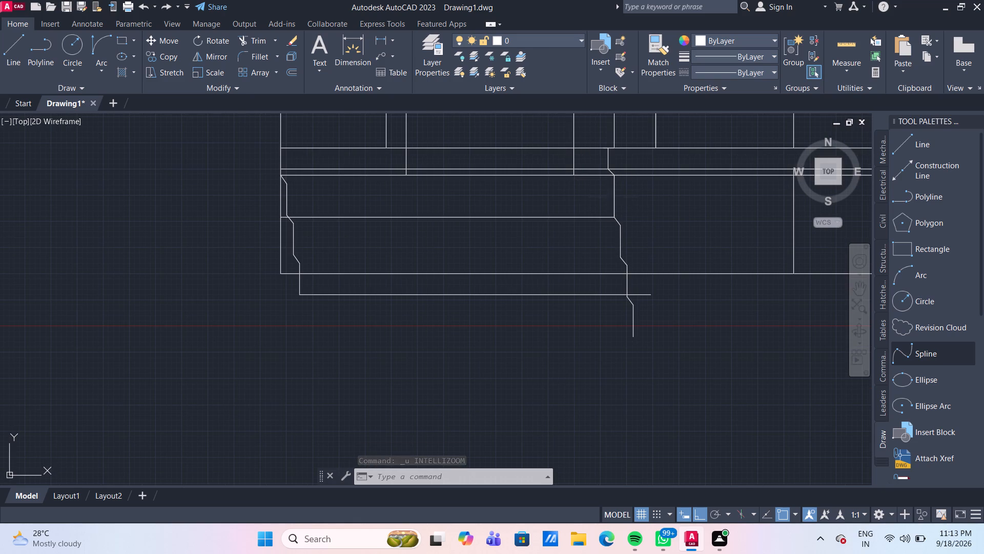
left_click(619, 223)
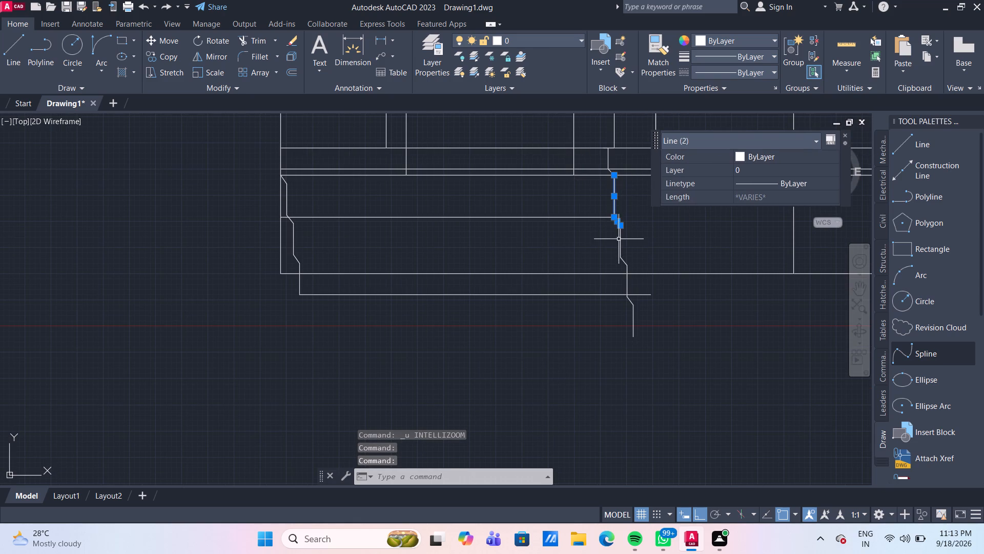
left_click(619, 239)
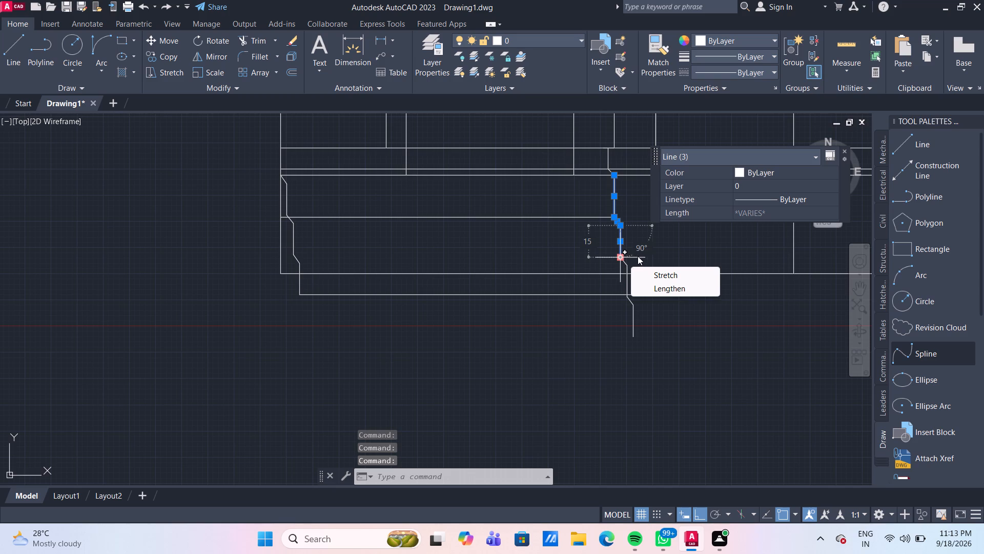
scroll(663, 251, "up", 1)
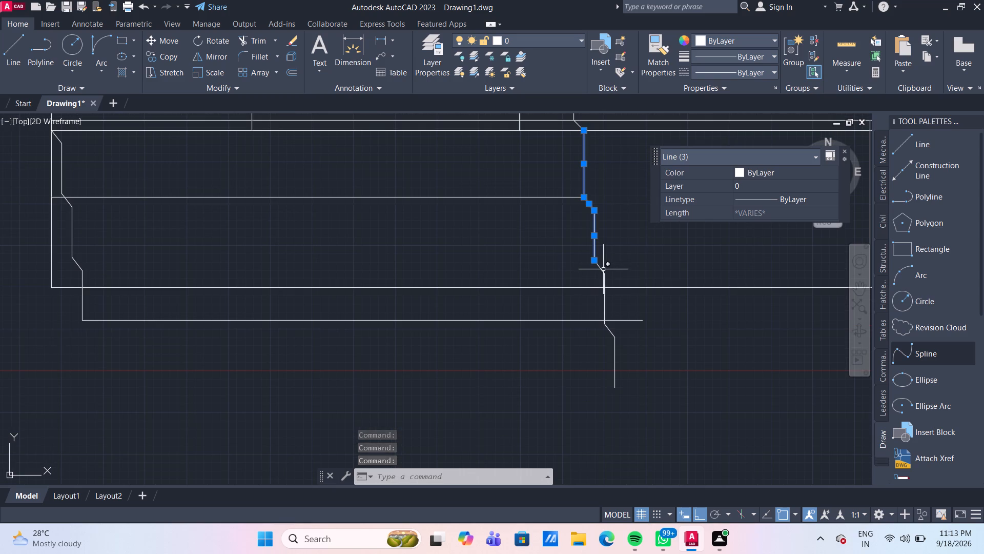
left_click(602, 270)
left_click(605, 284)
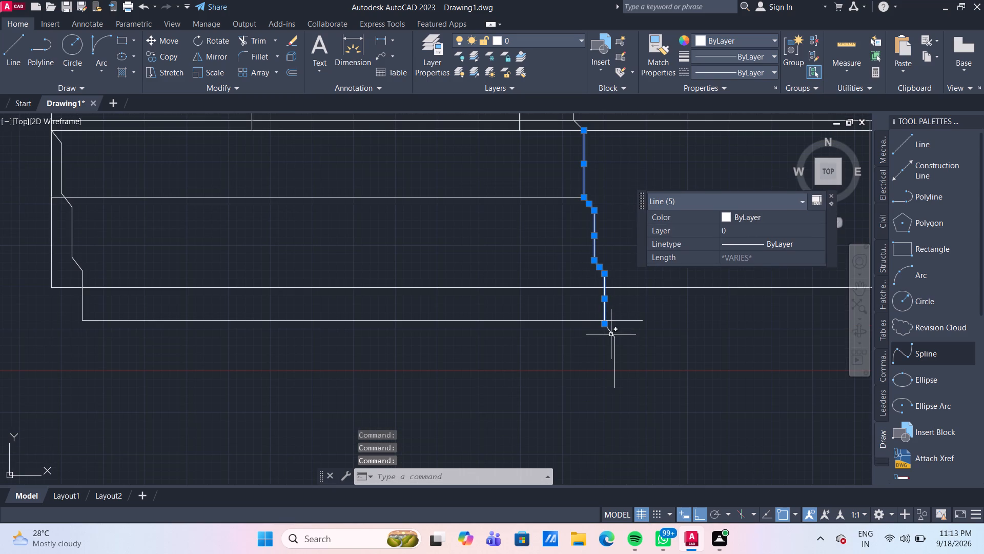
left_click(611, 335)
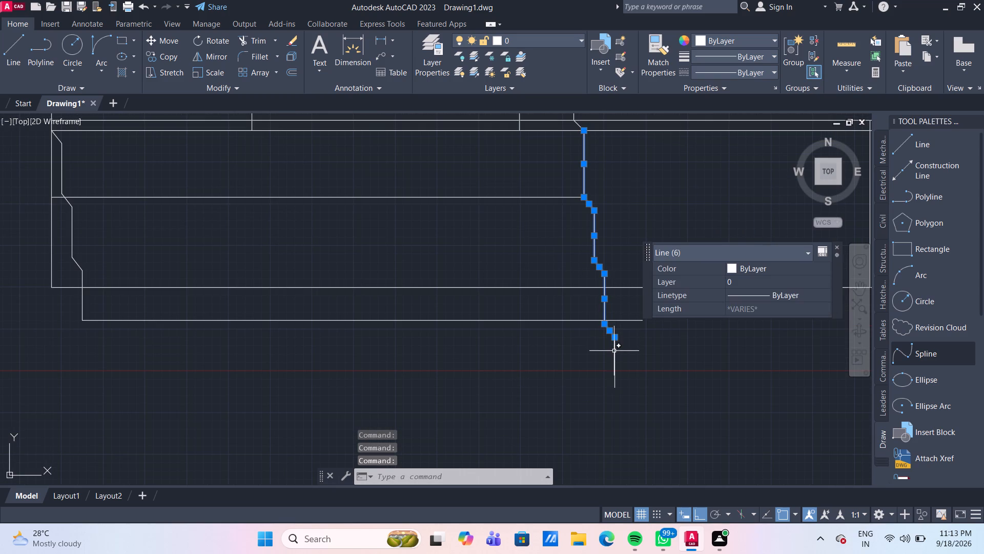
left_click(614, 351)
key("c")
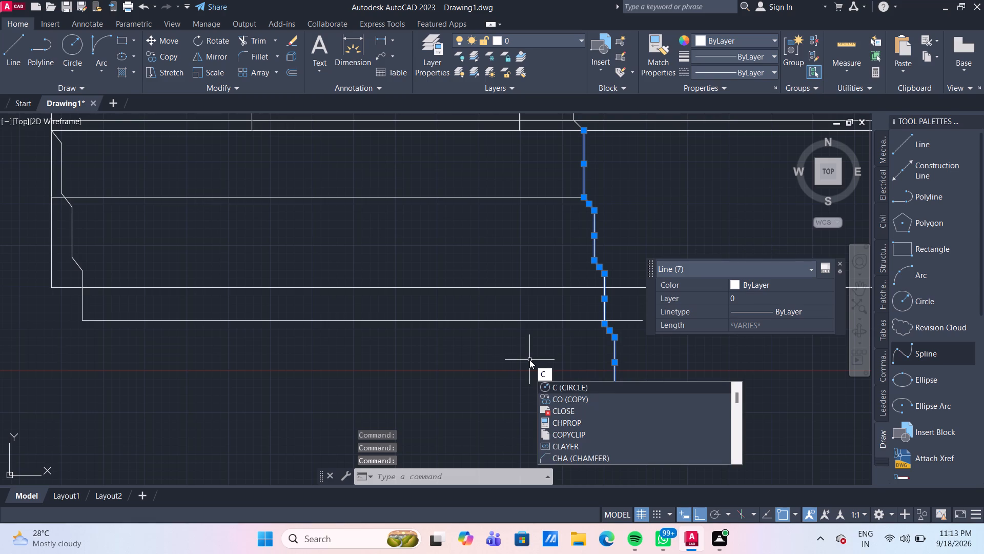
key("0")
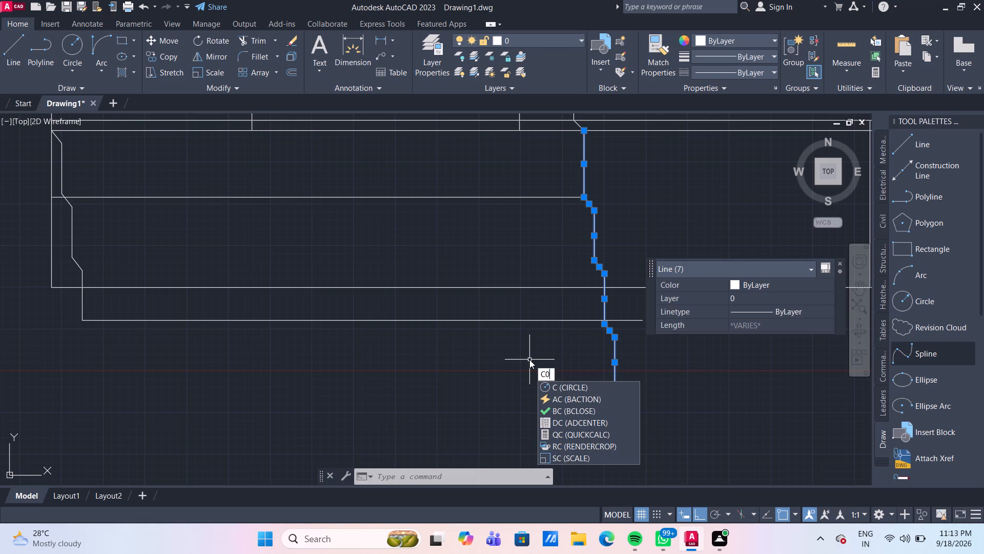
key("BackSpace")
key("BackSpace")
key("m")
key("Return")
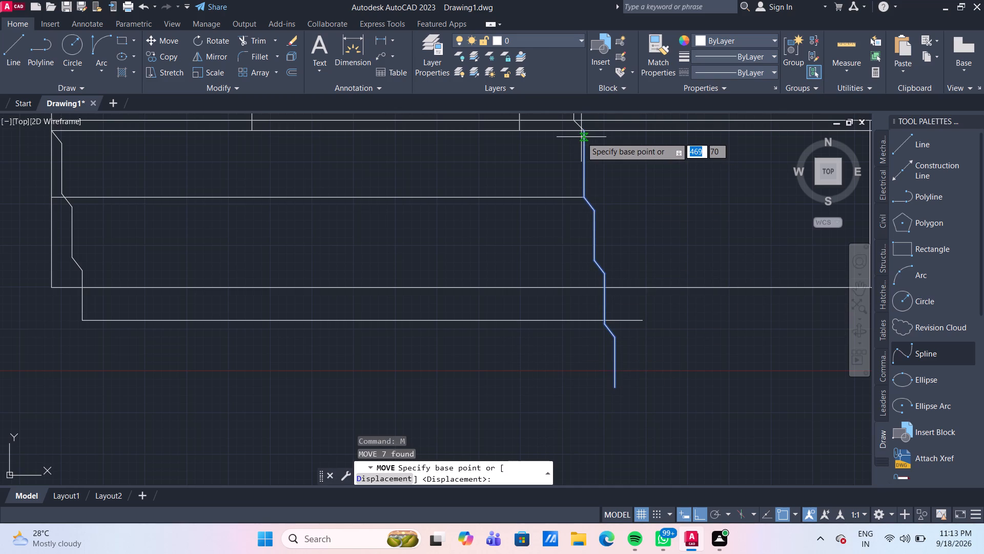
left_click_drag(583, 128, 585, 134)
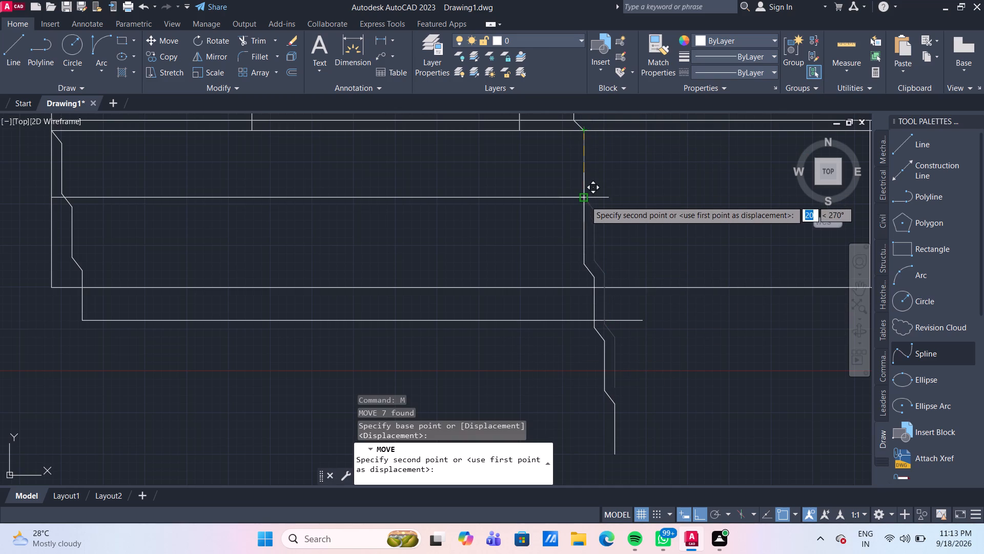
left_click(585, 201)
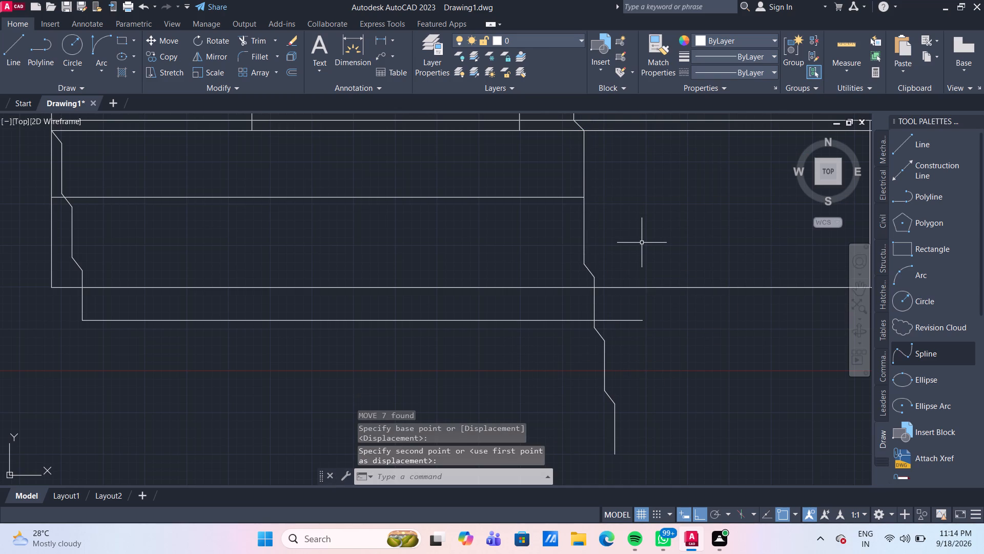
Delete the duplicate 20-unit vertical line between the band's lower east corner and the moved profile's top end.
middle_click(642, 243)
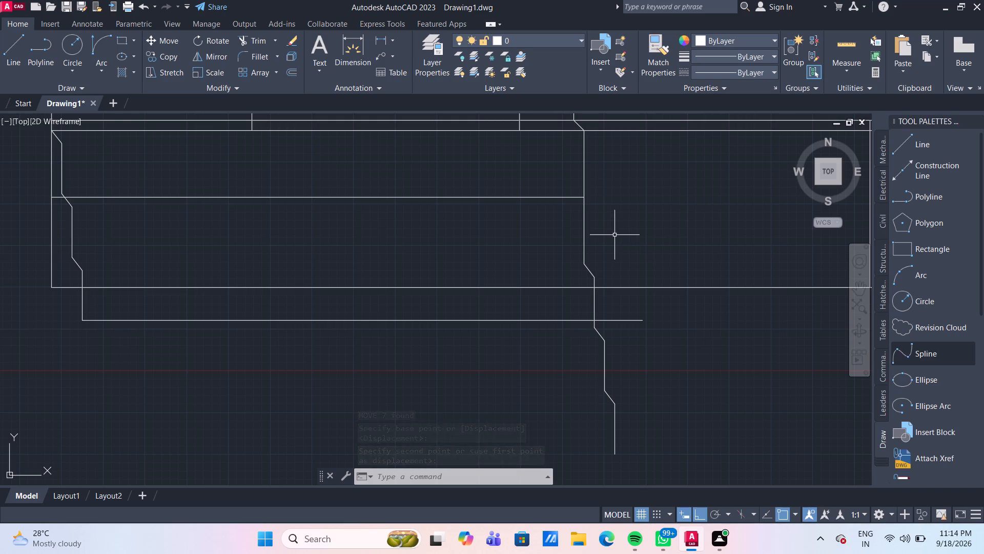
left_click_drag(610, 234, 603, 231)
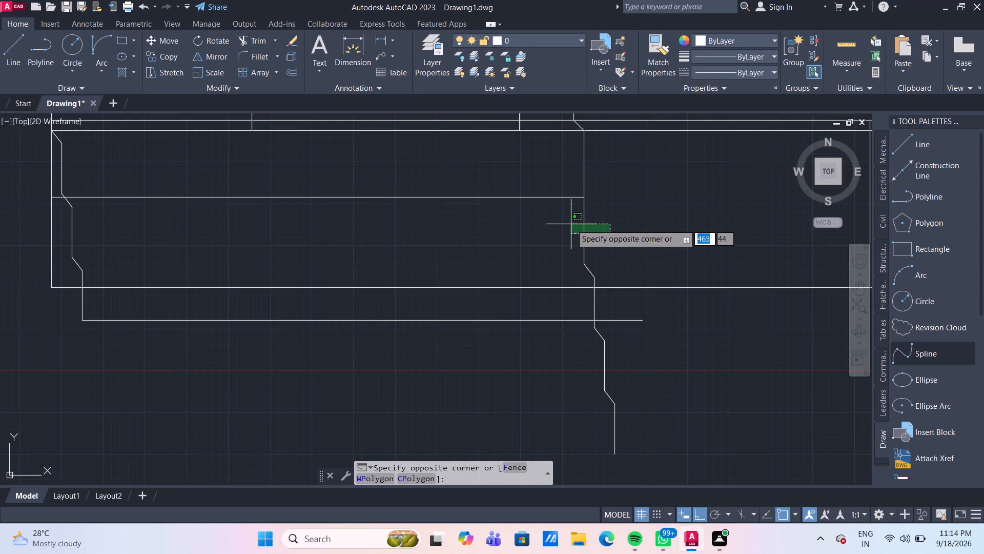
left_click(571, 224)
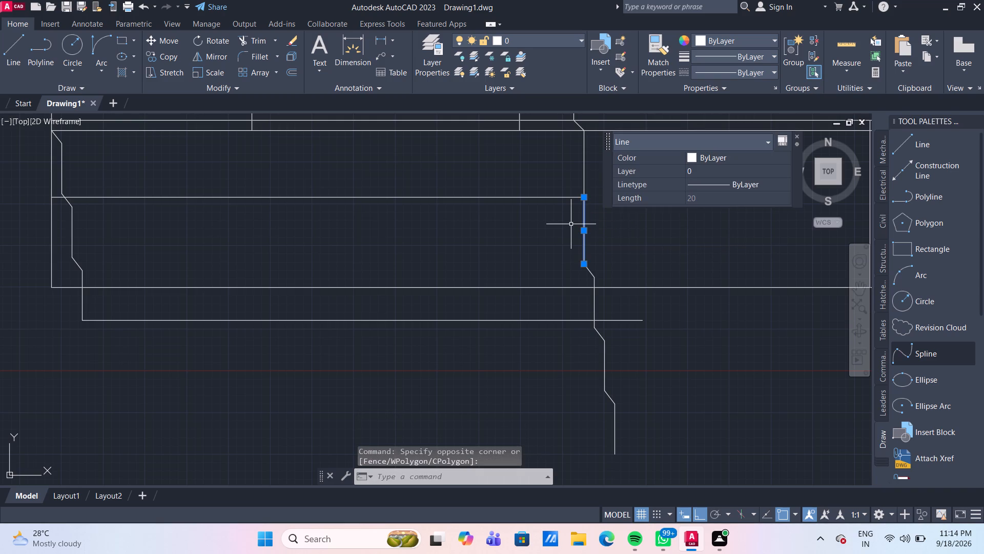
key("Delete")
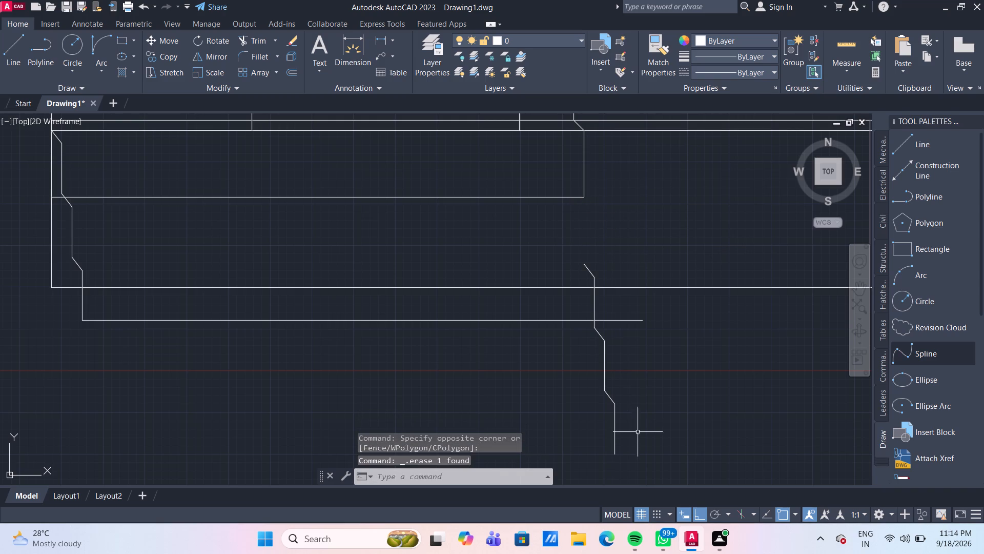
Move the six-line stepped profile up from its top end to the lower east corner of the upper base band.
left_click_drag(631, 457, 626, 447)
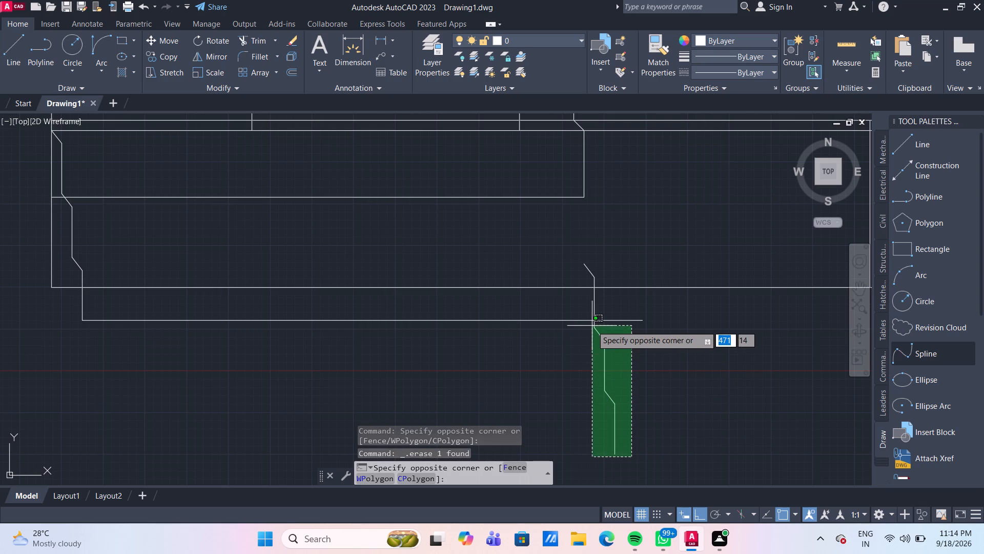
left_click(592, 326)
left_click(586, 270)
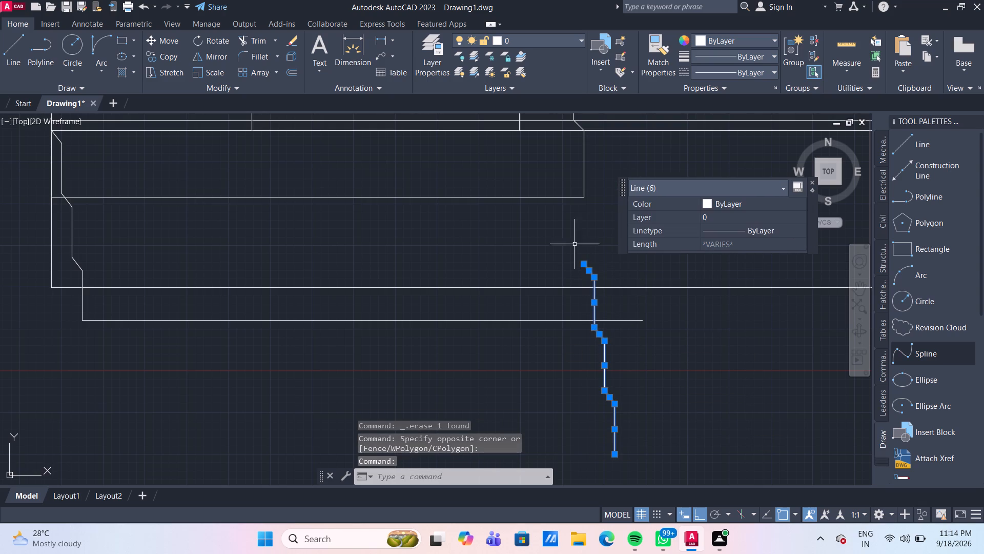
key("m")
key("Return")
left_click(585, 262)
left_click(585, 196)
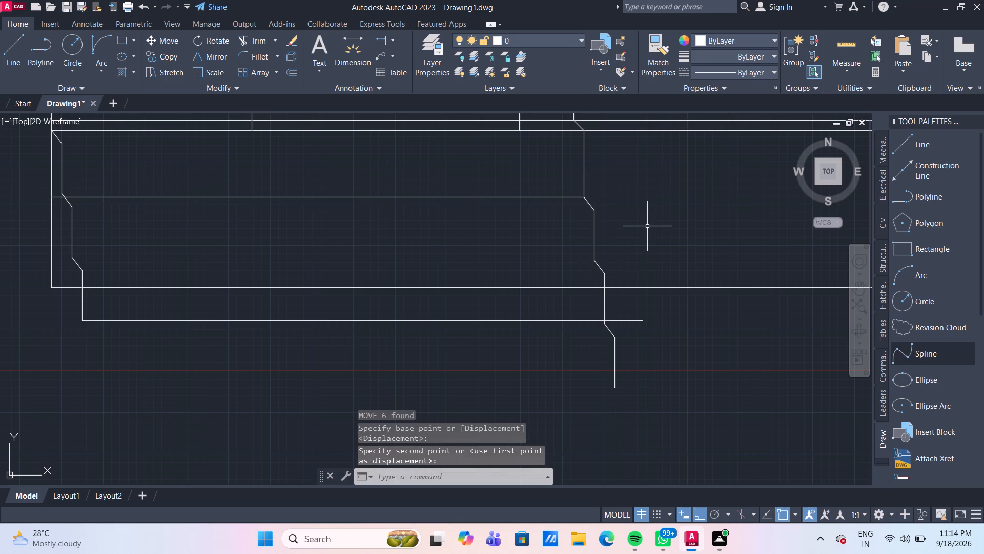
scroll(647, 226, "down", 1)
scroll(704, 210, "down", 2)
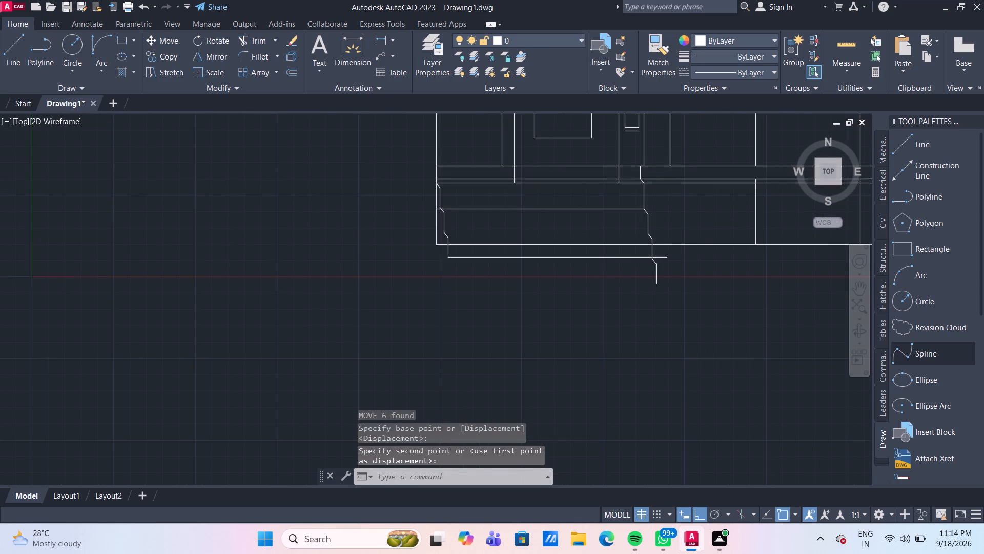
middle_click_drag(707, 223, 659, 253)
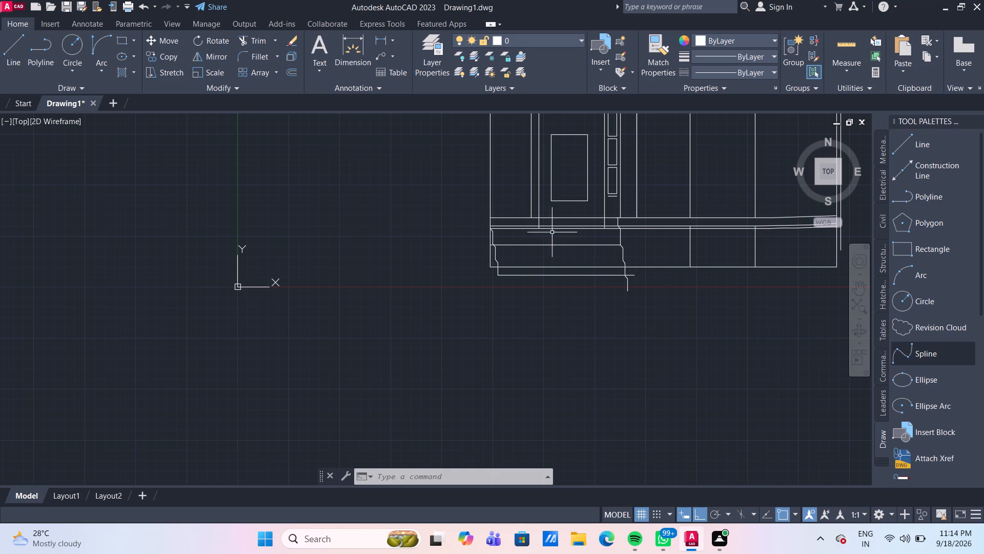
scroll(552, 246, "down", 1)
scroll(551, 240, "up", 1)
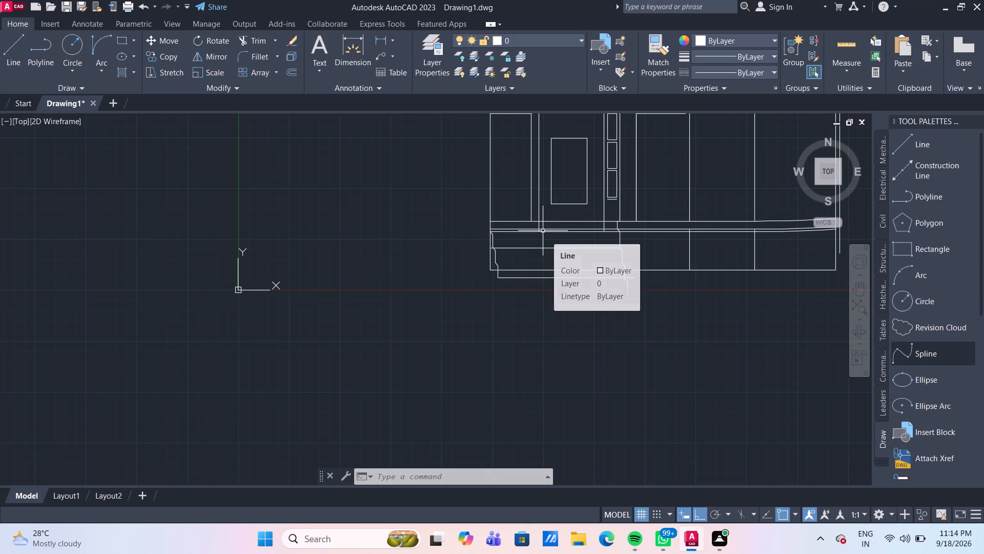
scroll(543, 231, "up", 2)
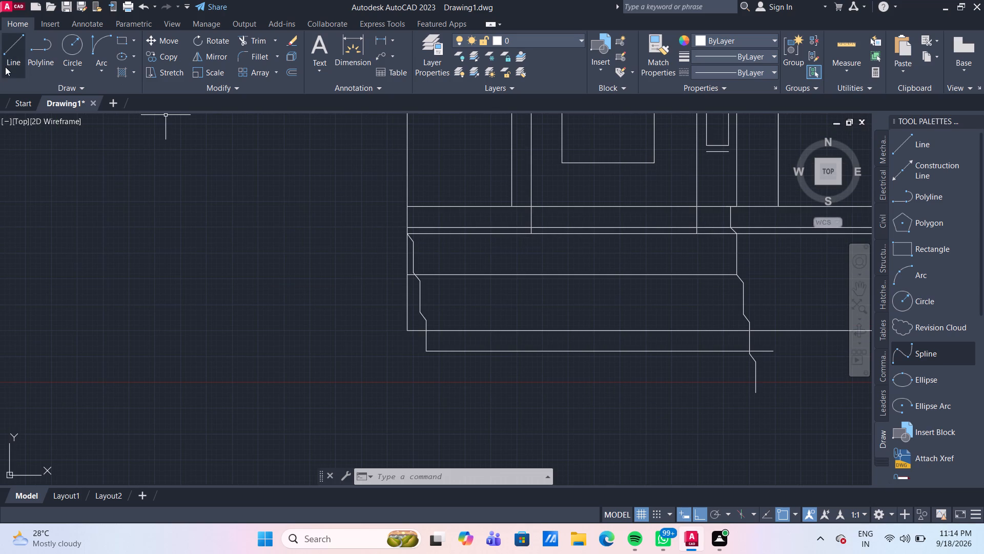
Draw a vertical line about 33 units long, extending the vertical west of the doorway from the base band's top edge to the plinth's horizontal line.
left_click(9, 58)
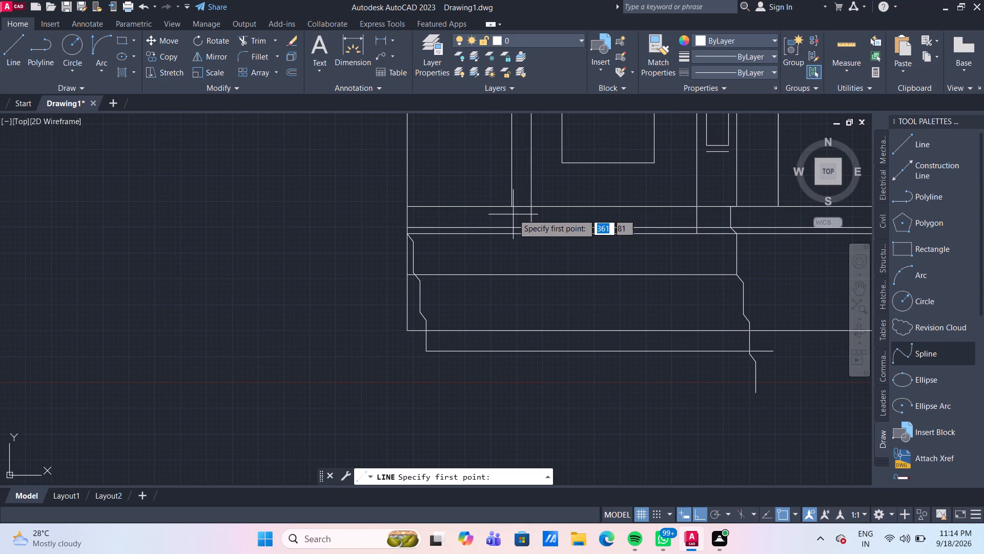
left_click(510, 208)
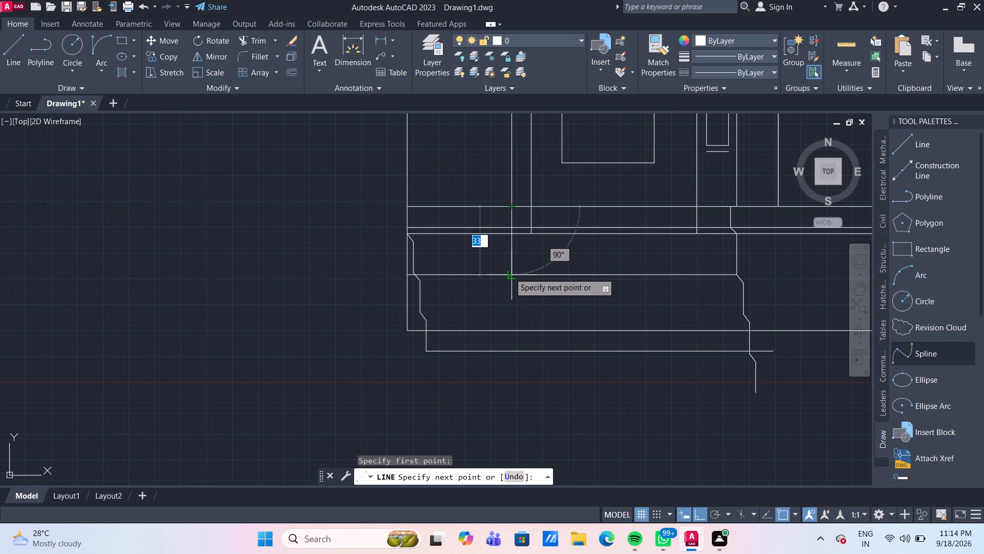
left_click(509, 273)
key("Escape")
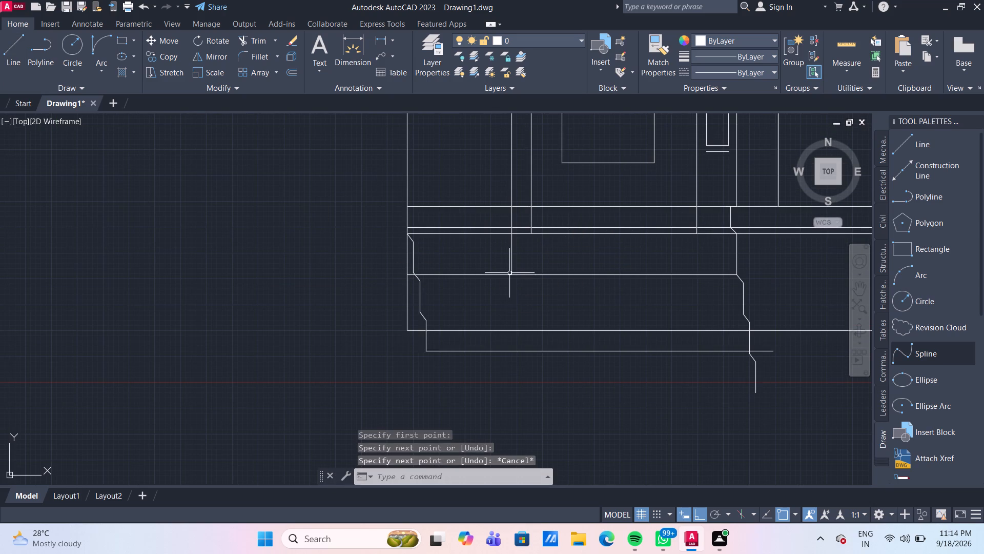
Delete the 168-unit horizontal line running below the plinth's bottom edge.
left_click(775, 385)
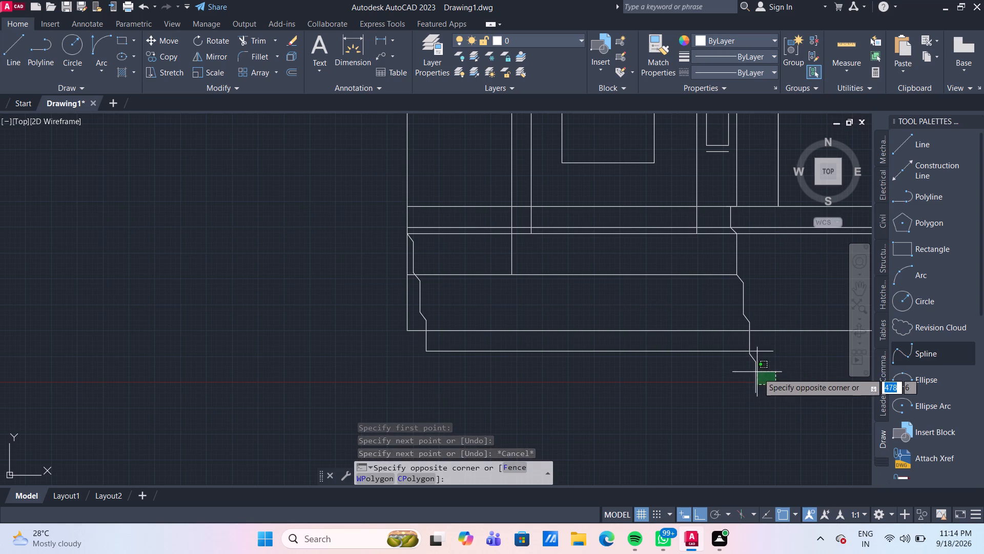
key("Escape")
left_click(704, 351)
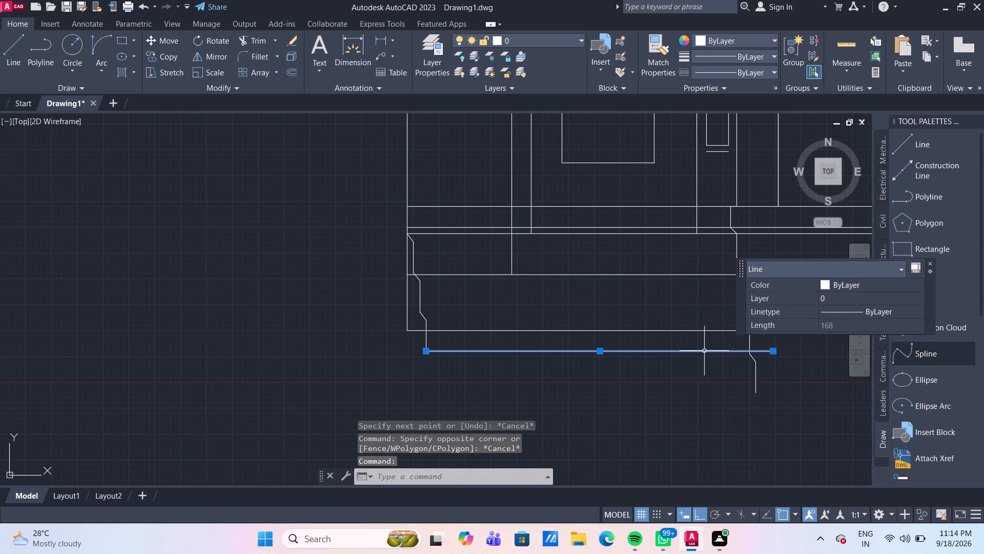
key("Delete")
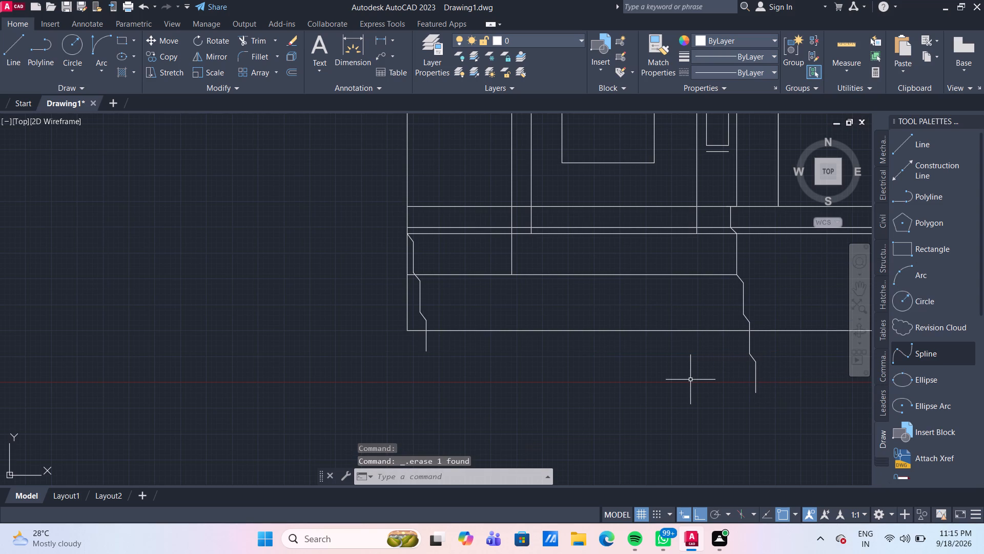
Copy the six-line stepped profile at the east end from its top end to the lower end of the new vertical line.
scroll(690, 380, "down", 2)
middle_click_drag(751, 387, 699, 366)
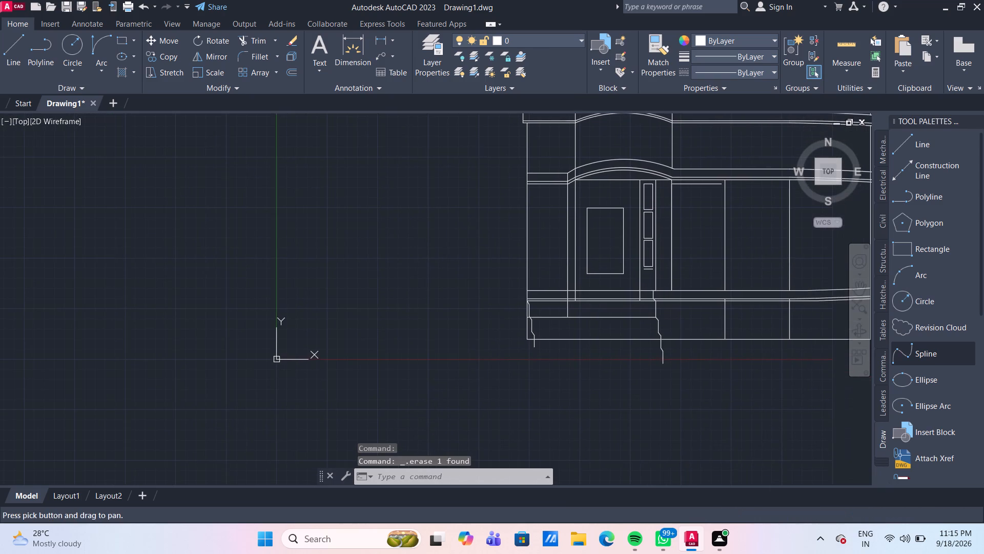
scroll(699, 366, "up", 2)
scroll(644, 357, "up", 1)
left_click_drag(634, 353, 629, 349)
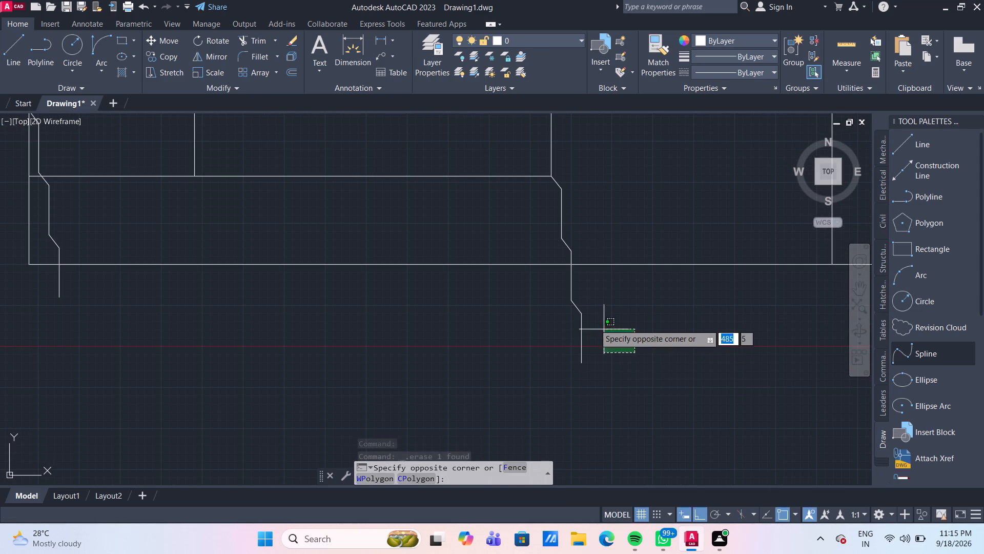
left_click(560, 285)
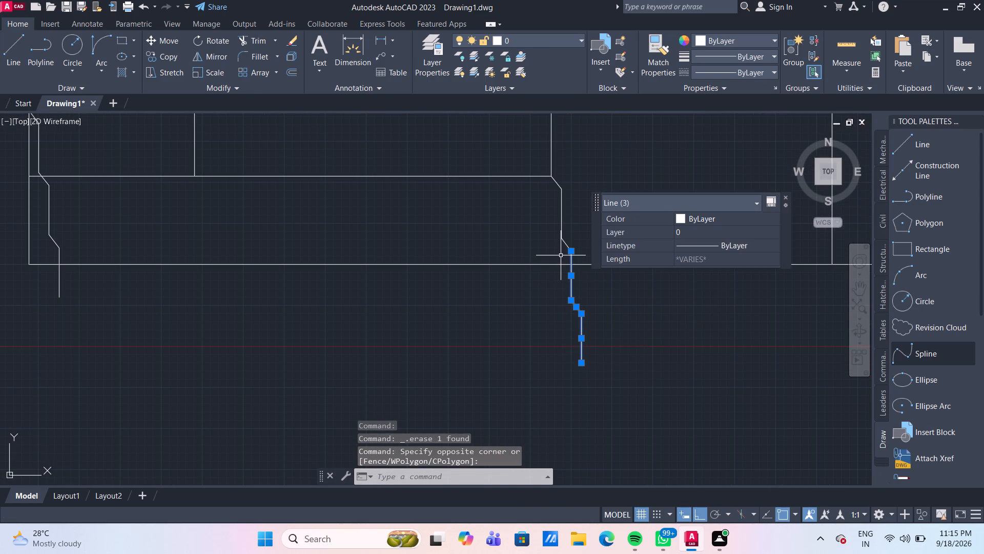
left_click(566, 256)
left_click(556, 183)
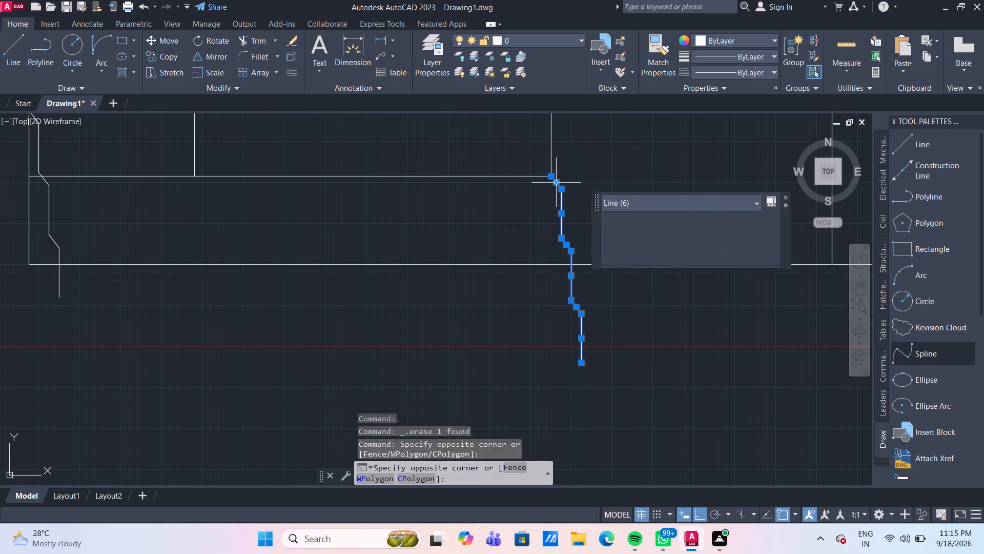
type("co")
key("Return")
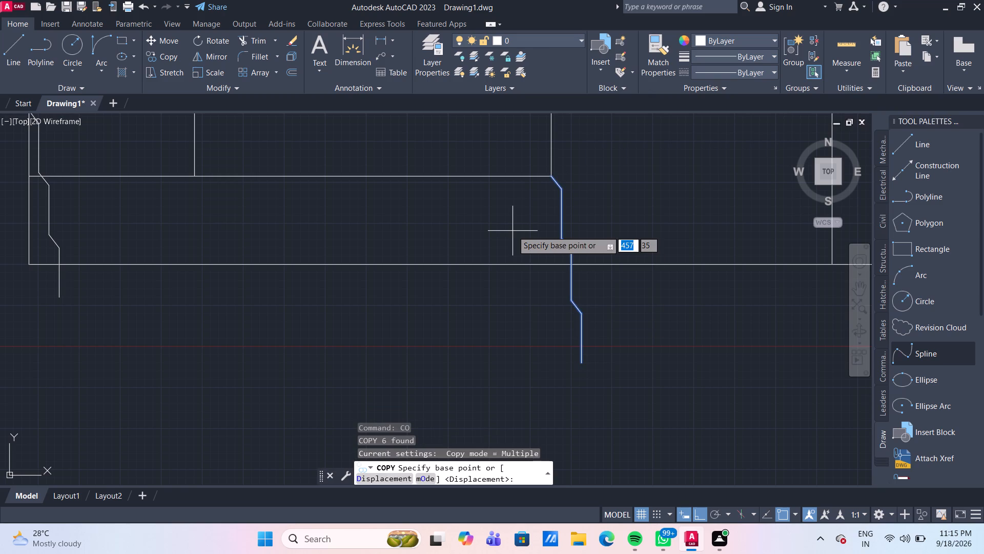
left_click(549, 174)
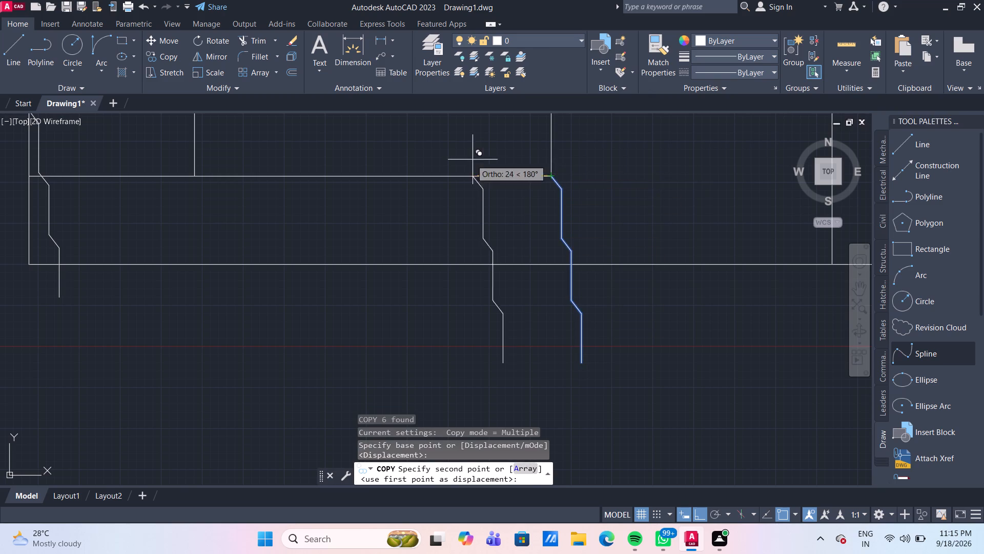
left_click(195, 175)
key("Escape")
key("Escape")
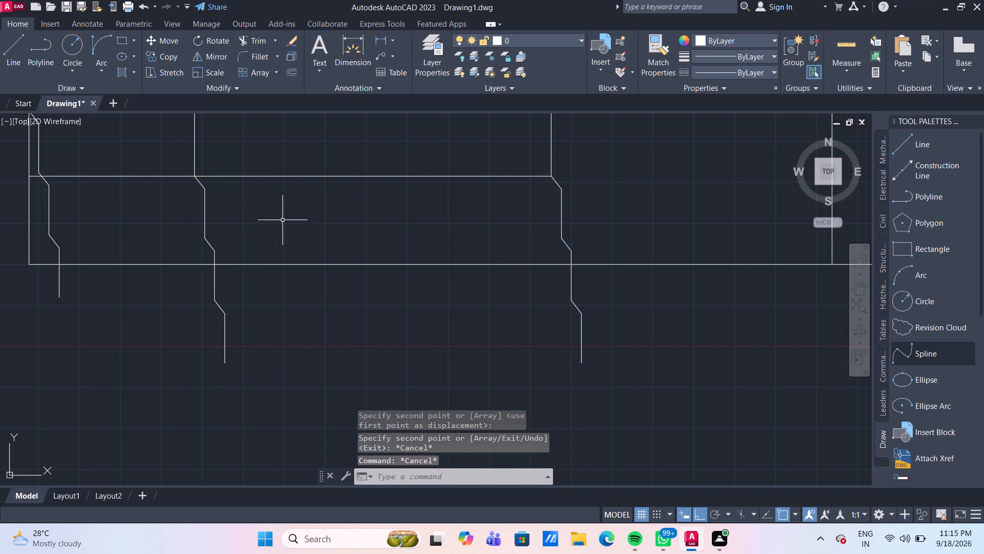
Draw a horizontal line about 109 units long joining the first lower corners of the two facing stepped profiles.
left_click(15, 52)
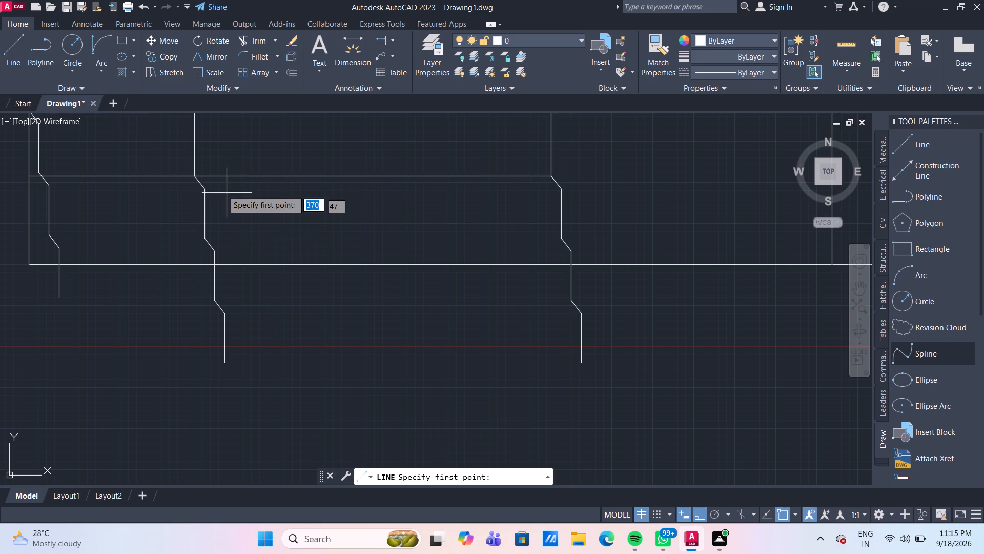
left_click(206, 189)
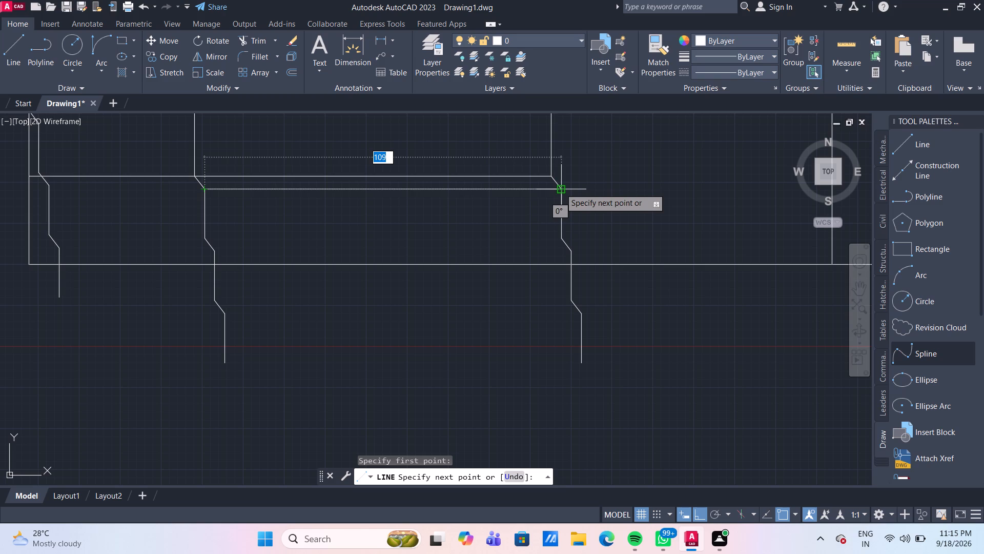
left_click(560, 188)
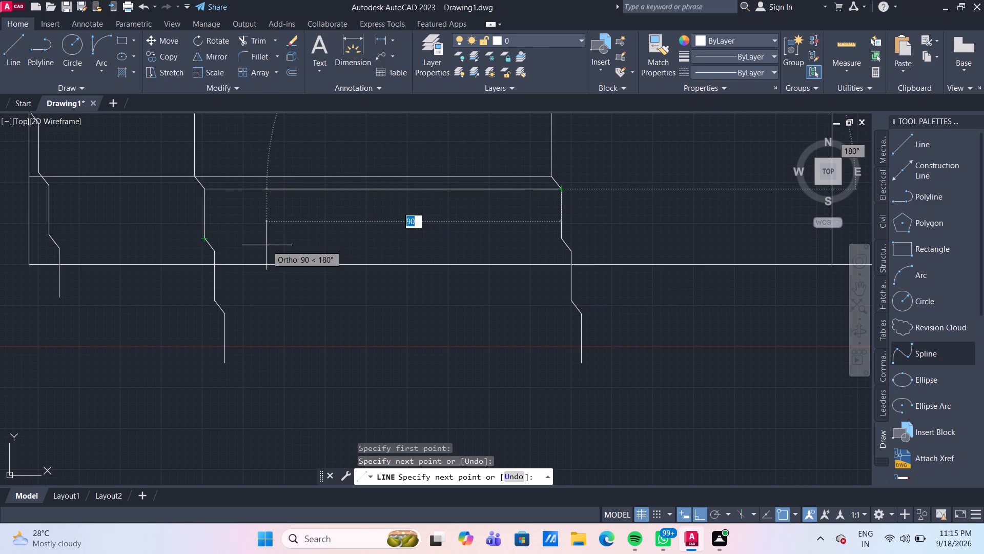
key("Escape")
Copy the 109-unit horizontal line down to each of the five remaining corners of the stepped profiles, ending at their bottom.
left_click(304, 189)
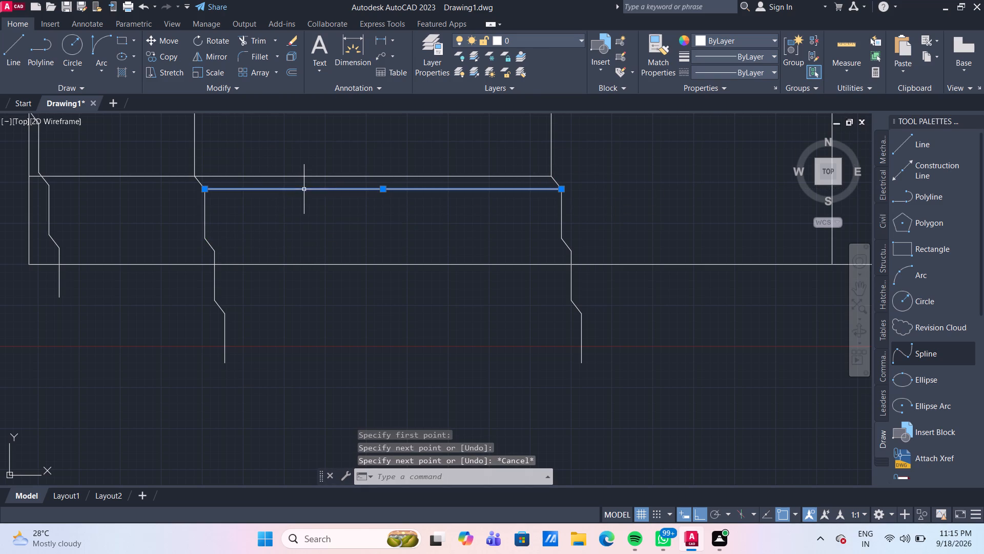
type("co")
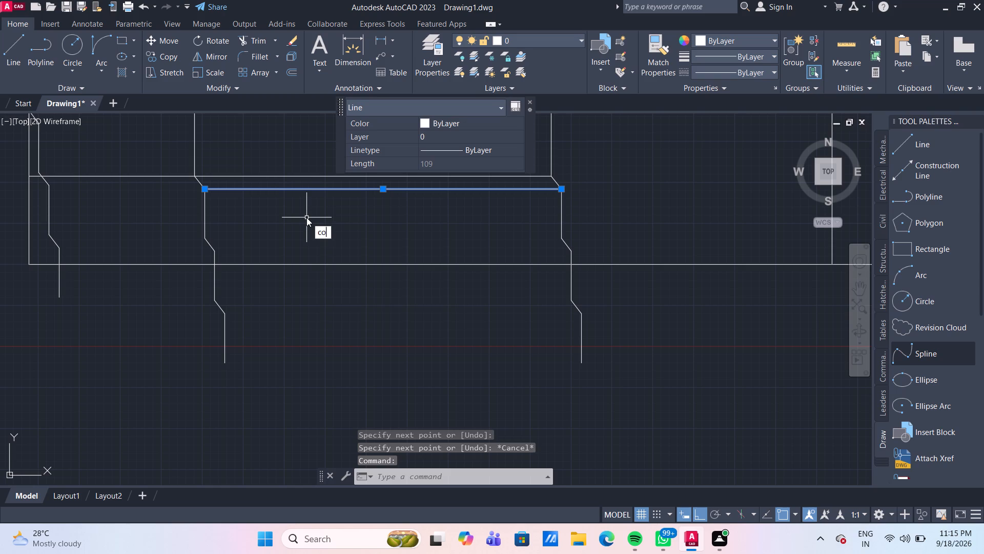
key("Return")
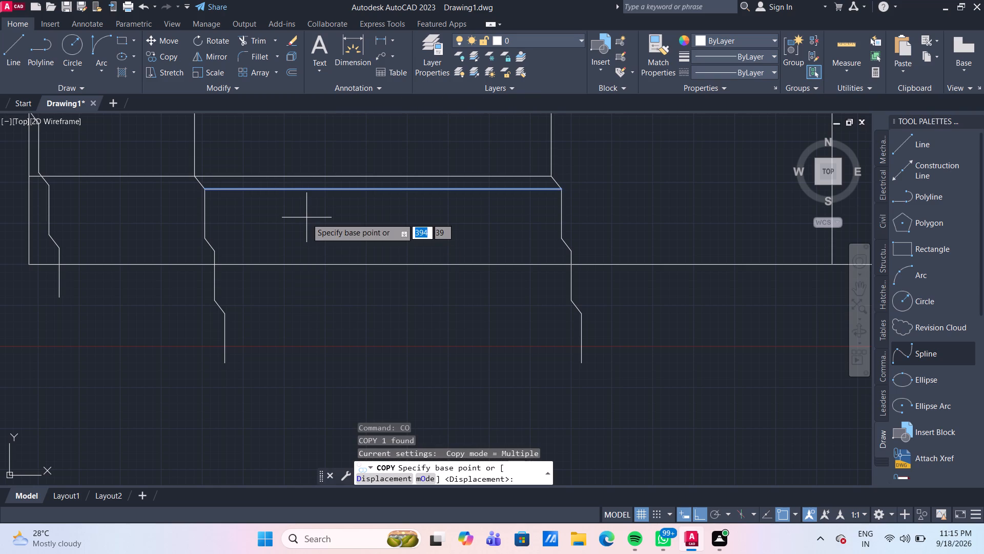
left_click(206, 191)
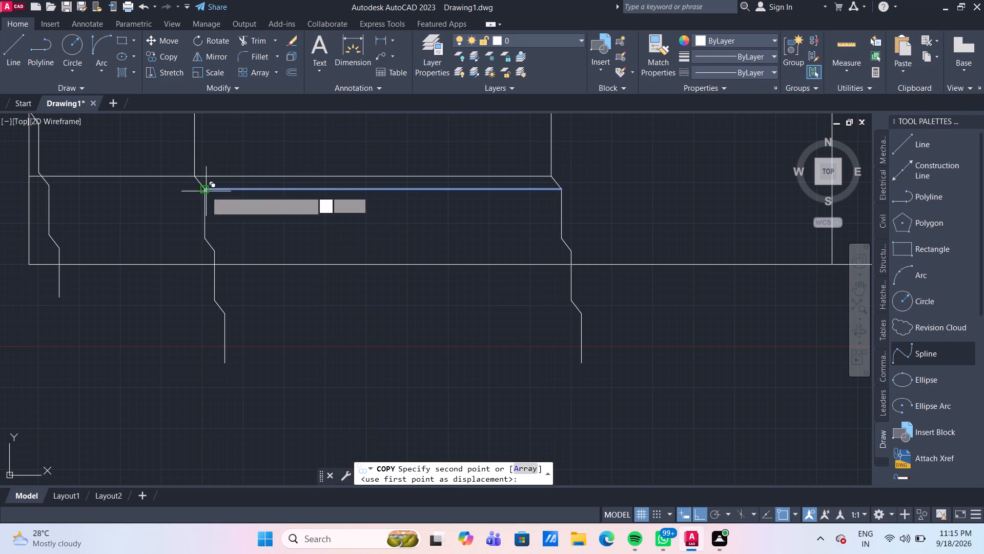
left_click(207, 234)
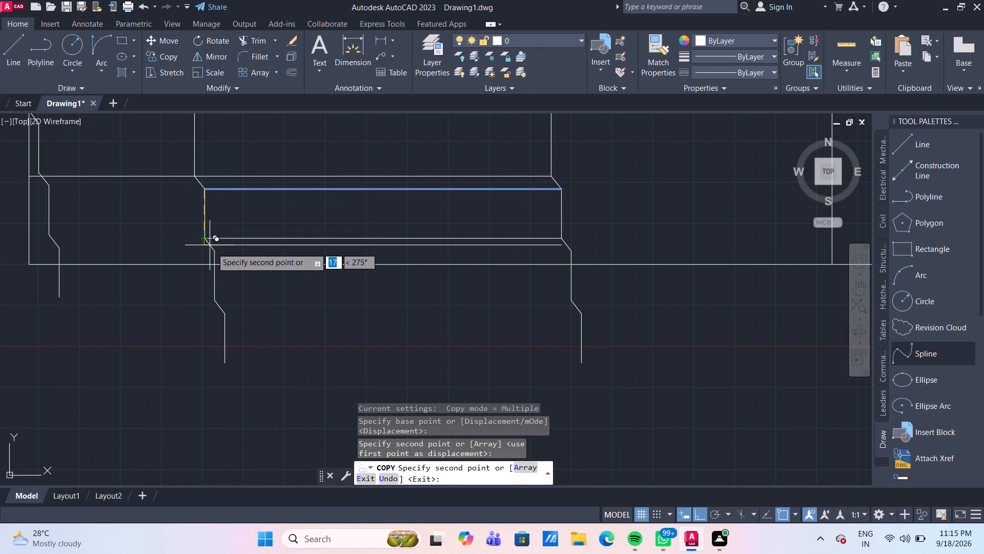
left_click(216, 252)
left_click(216, 298)
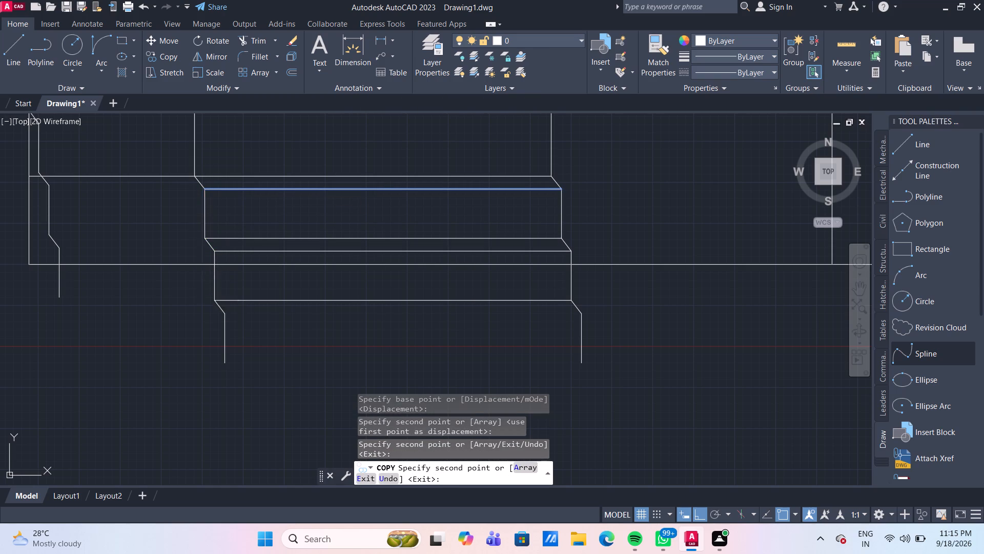
left_click(225, 317)
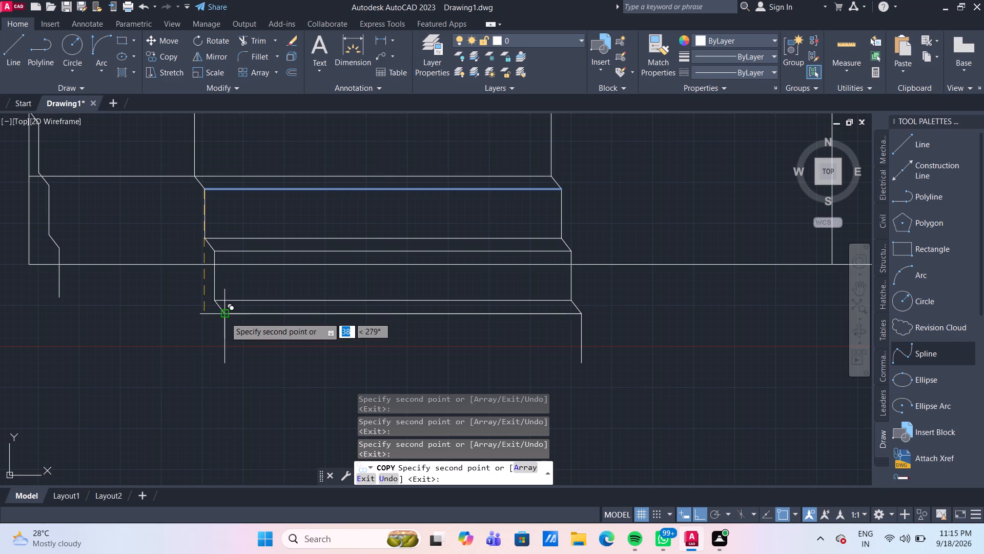
left_click(224, 362)
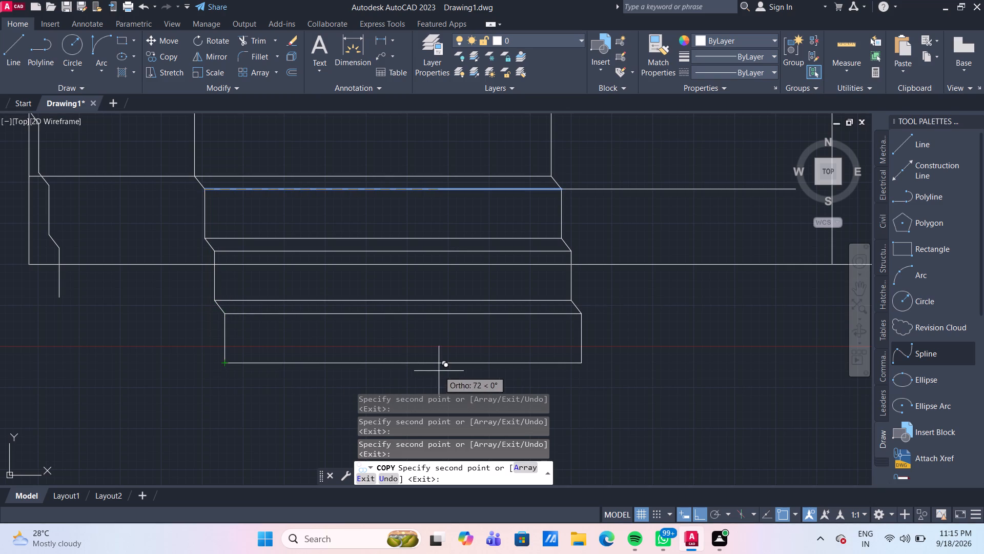
key("Escape")
Draw a line about 57 units down from the steps' upper west corner, continuing horizontally to the bottom step's lower west corner.
scroll(438, 342, "down", 1)
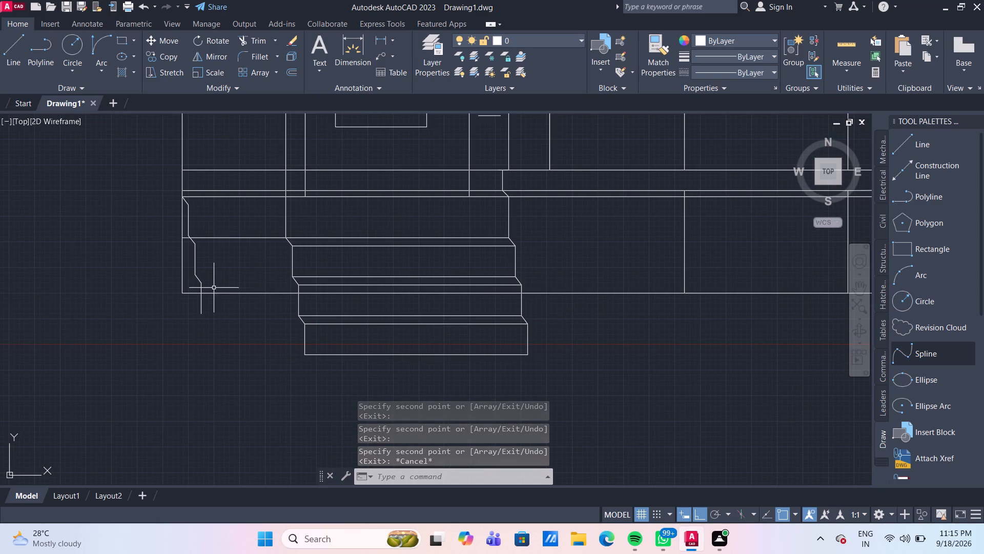
scroll(214, 288, "up", 1)
middle_click_drag(215, 288, 233, 367)
scroll(233, 361, "down", 3)
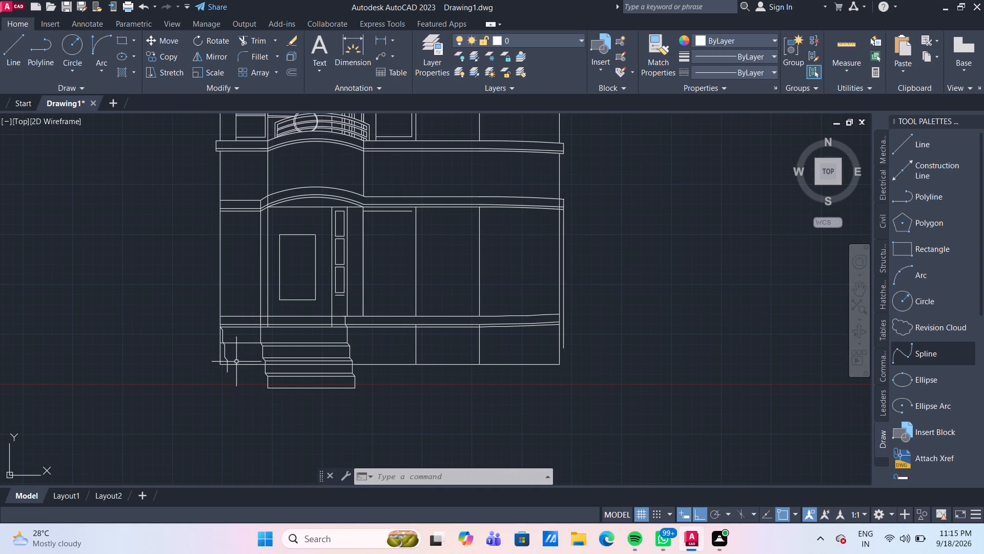
scroll(241, 361, "up", 1)
scroll(247, 293, "up", 1)
middle_click_drag(278, 343, 256, 224)
left_click(8, 61)
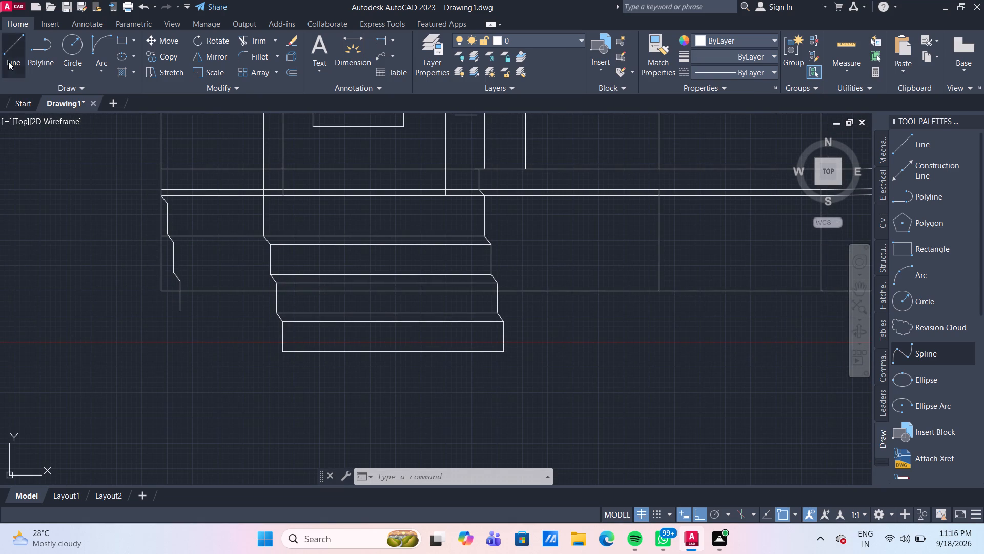
left_click(263, 236)
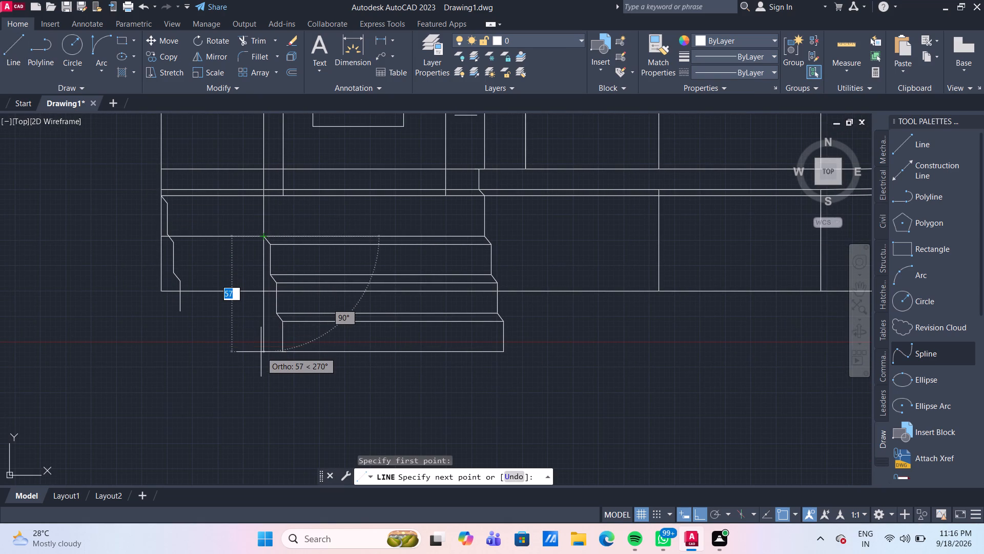
left_click(262, 352)
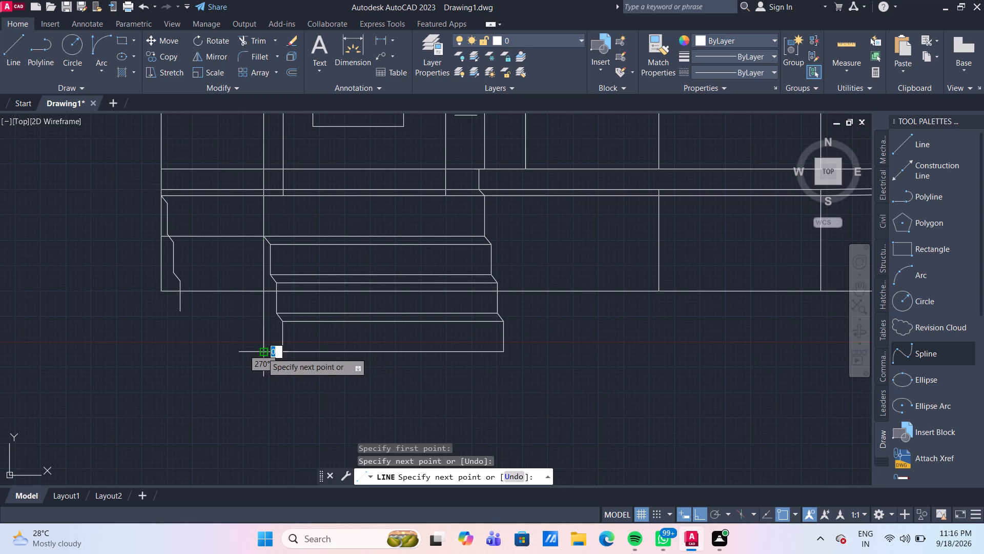
left_click(283, 354)
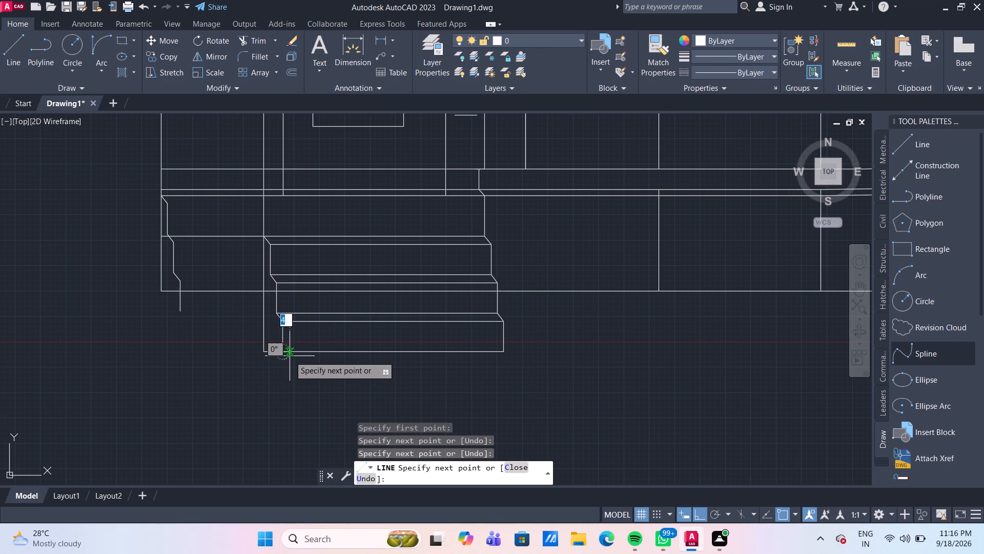
key("Escape")
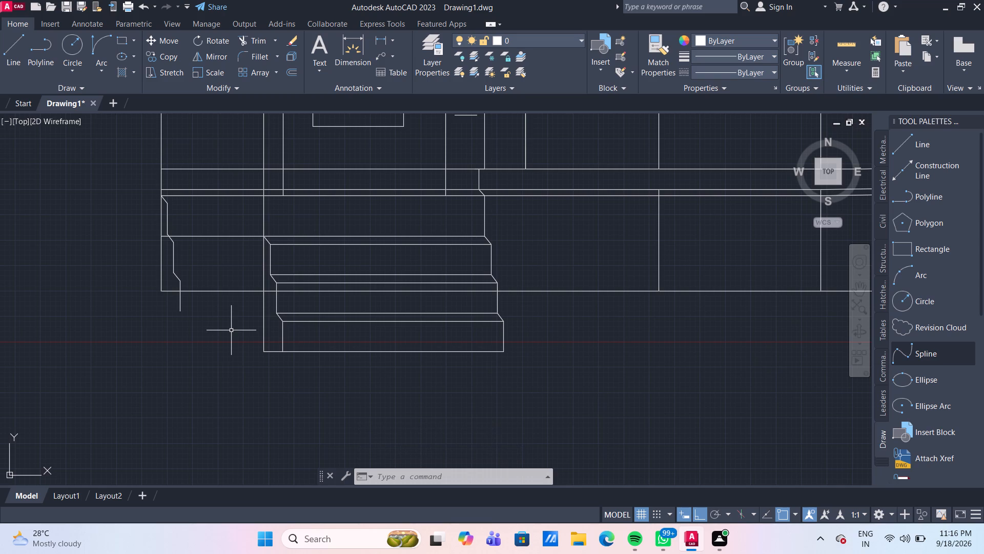
Trim the plinth's bottom line where it crosses the entrance steps, and the upper step line extending west of them.
type("tr")
key("Return")
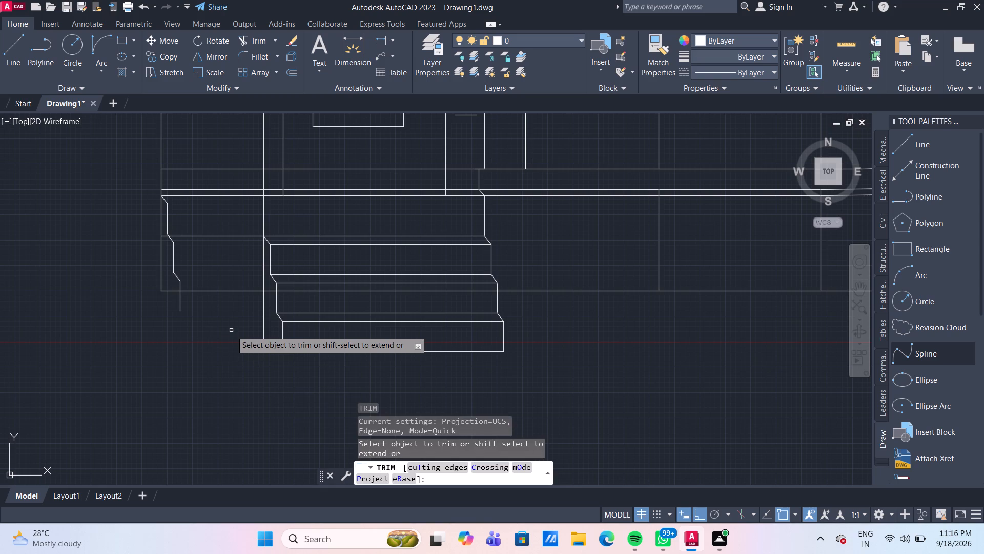
left_click(269, 291)
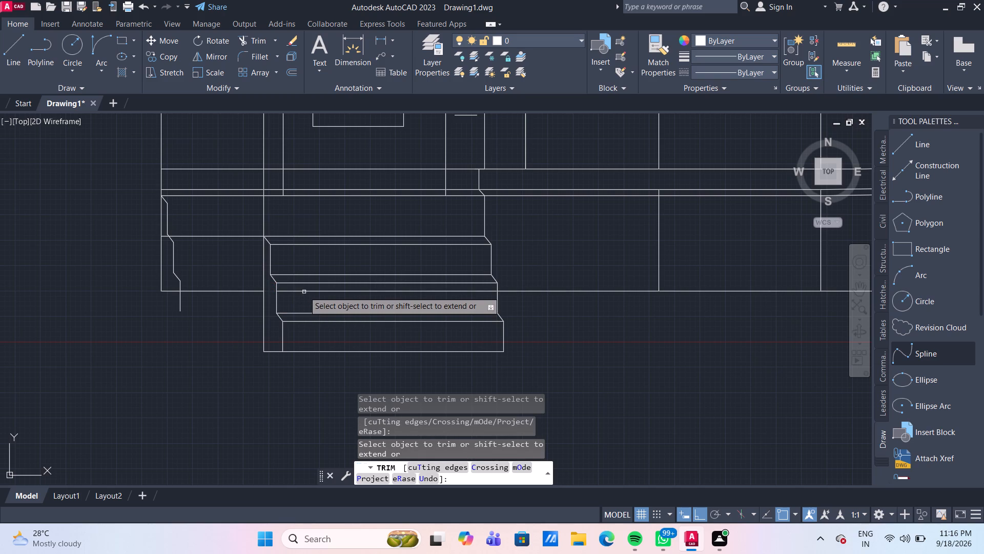
left_click(303, 290)
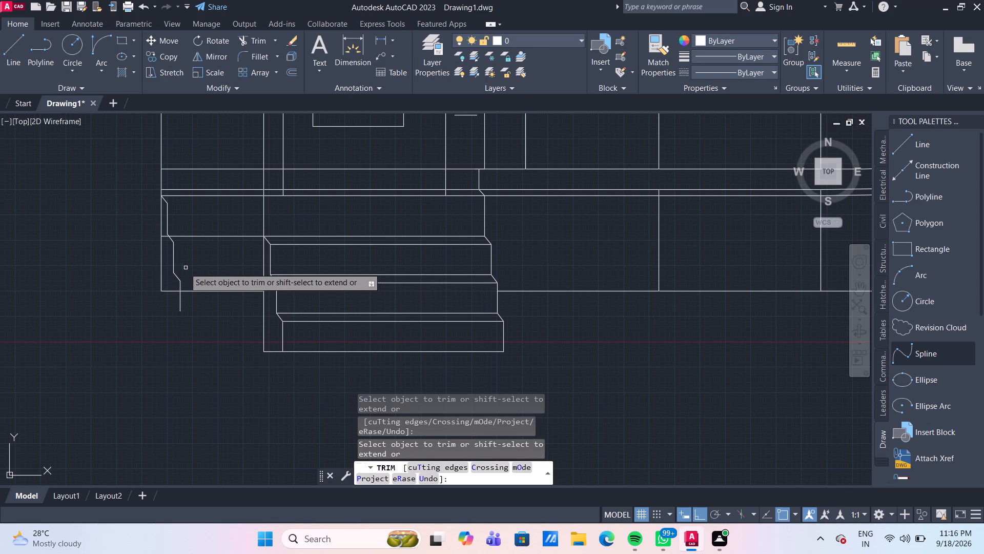
left_click(216, 235)
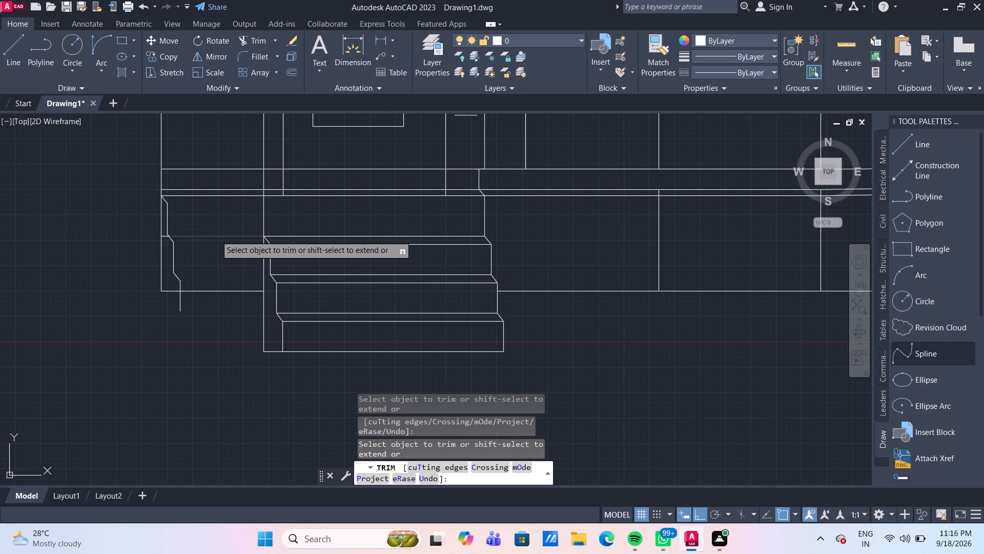
key("Escape")
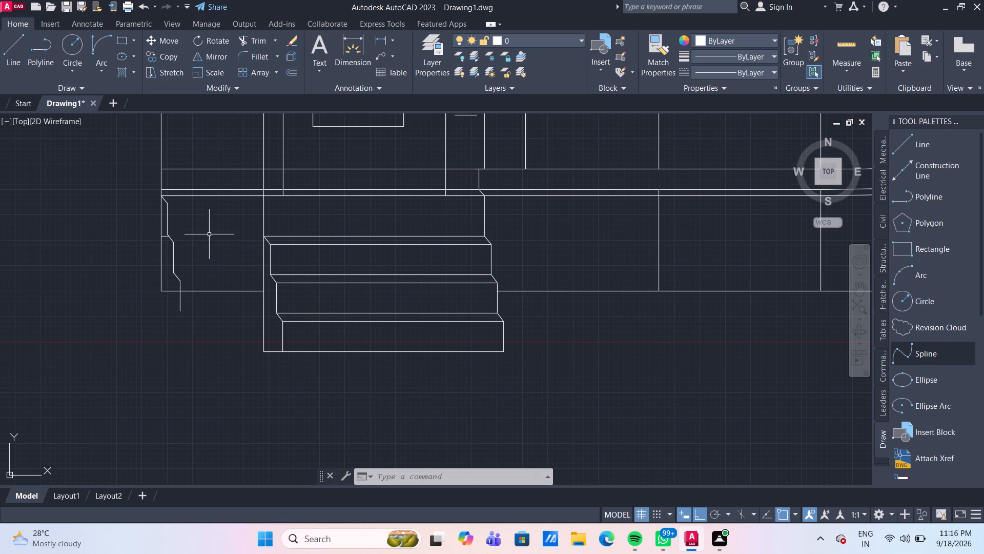
Erase the leftover stepped profile lines at the west end of the plinth.
left_click_drag(202, 289, 183, 273)
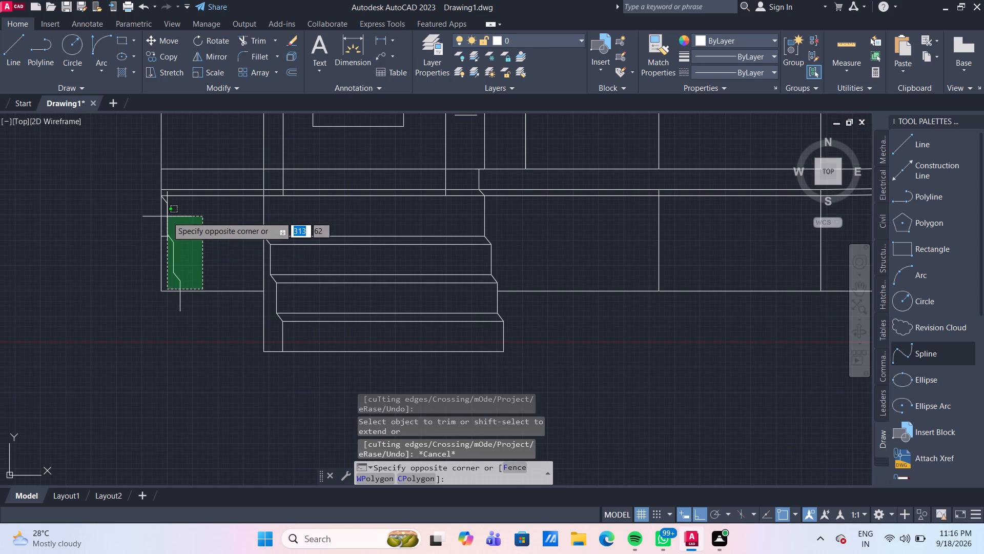
left_click(166, 201)
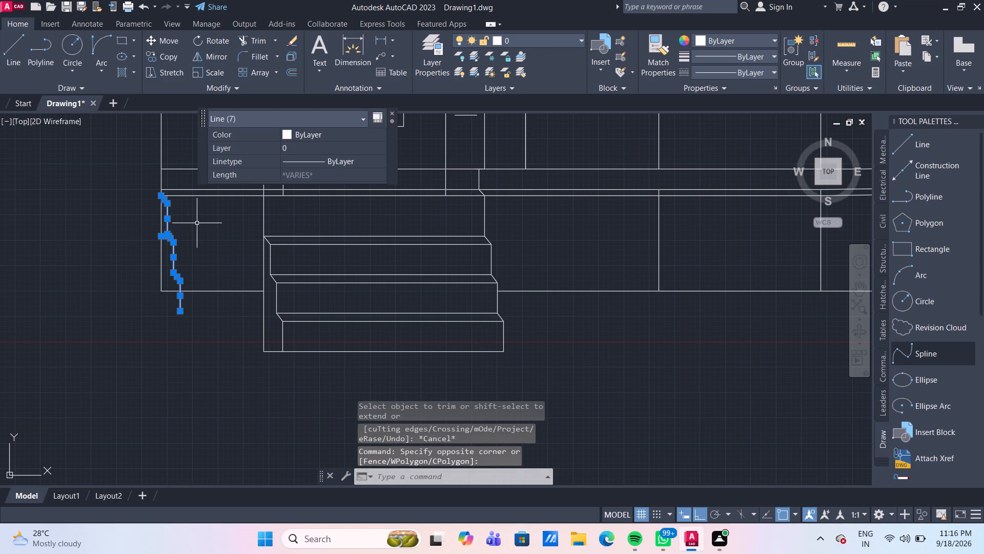
key("Delete")
Erase the inner rectangle from the ground-floor entrance bay above the steps.
scroll(202, 226, "down", 2)
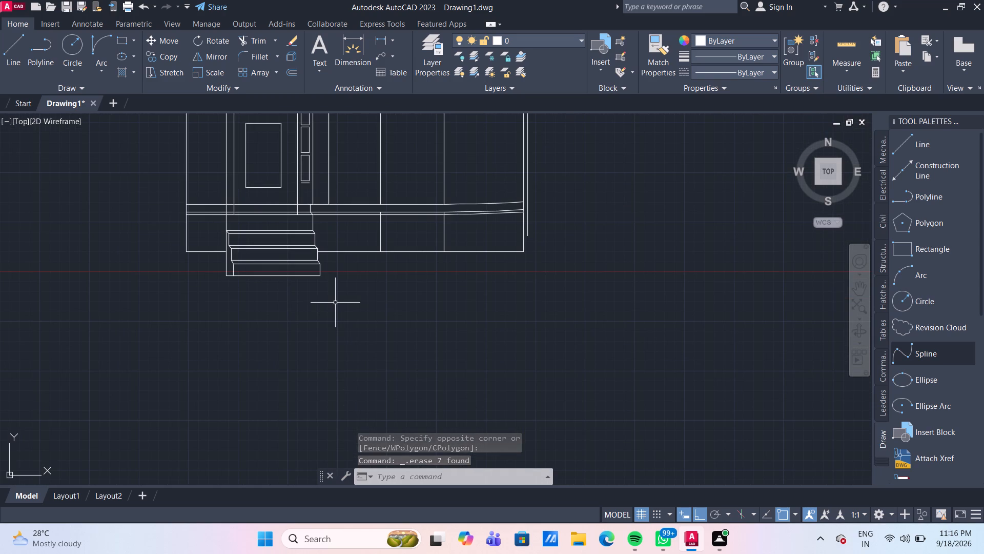
scroll(279, 215, "up", 2)
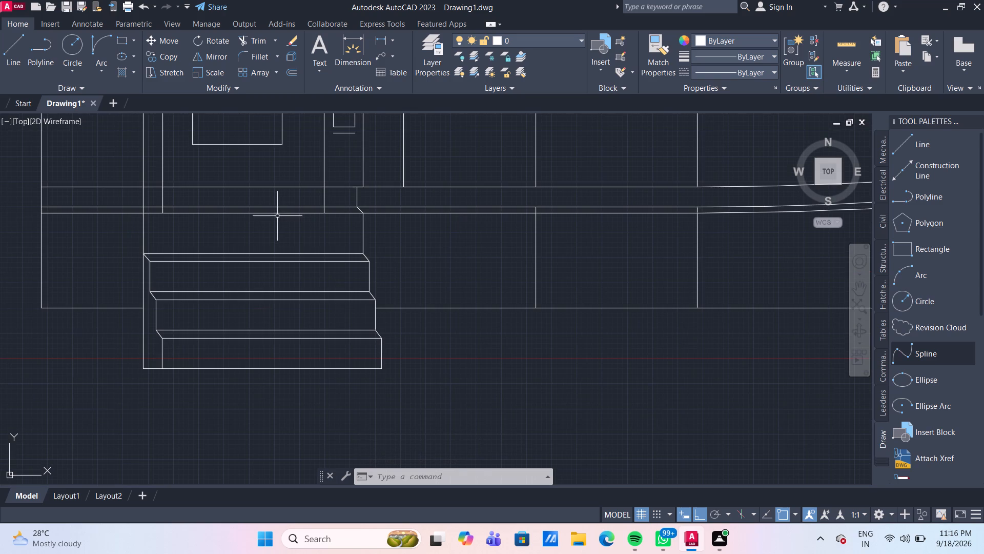
middle_click_drag(282, 217, 363, 261)
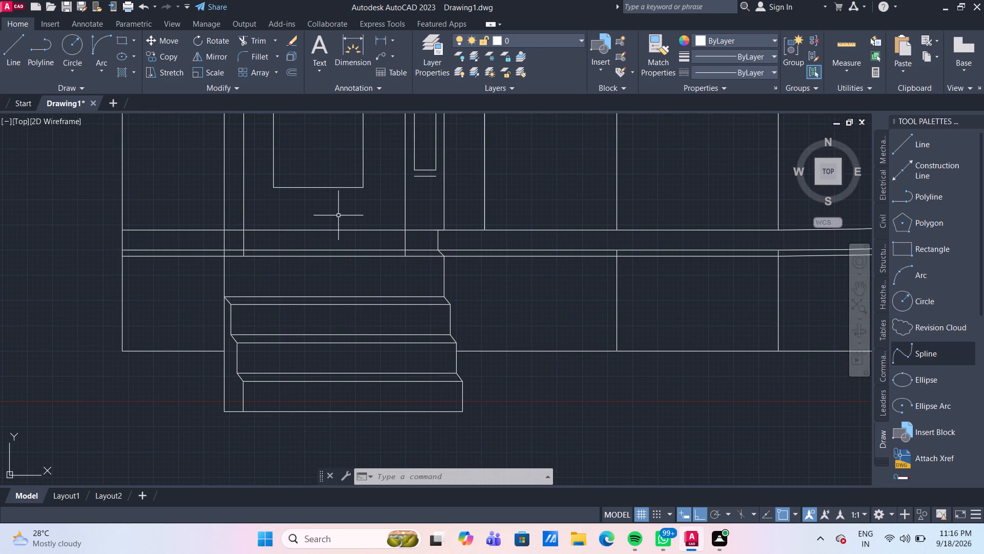
middle_click_drag(338, 215, 345, 249)
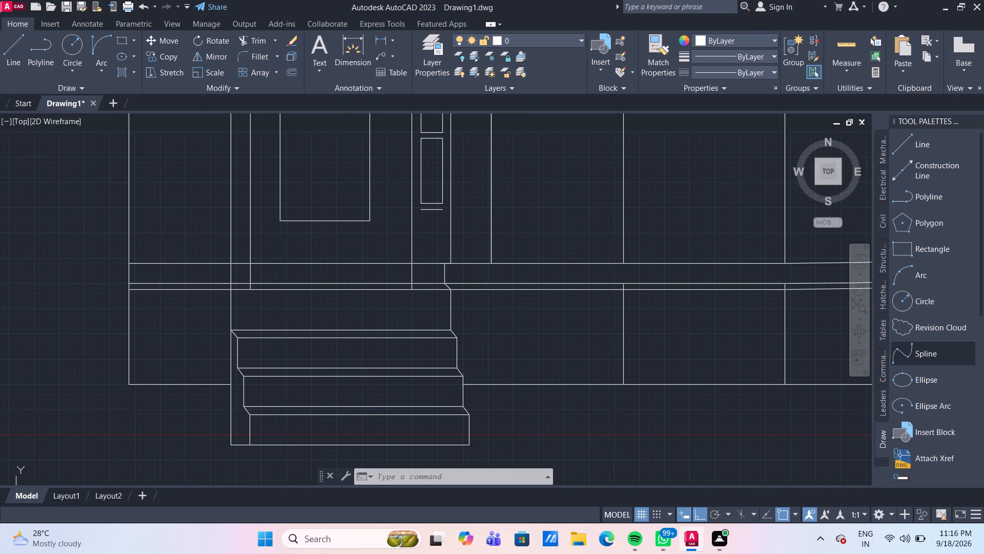
scroll(345, 249, "down", 3)
scroll(349, 241, "up", 2)
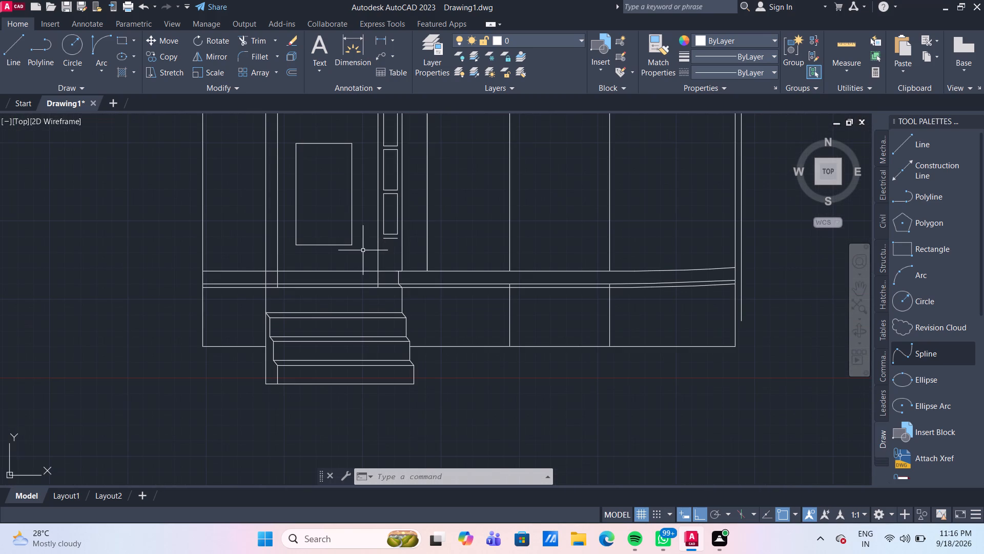
left_click_drag(363, 252, 348, 229)
left_click(323, 129)
key("Delete")
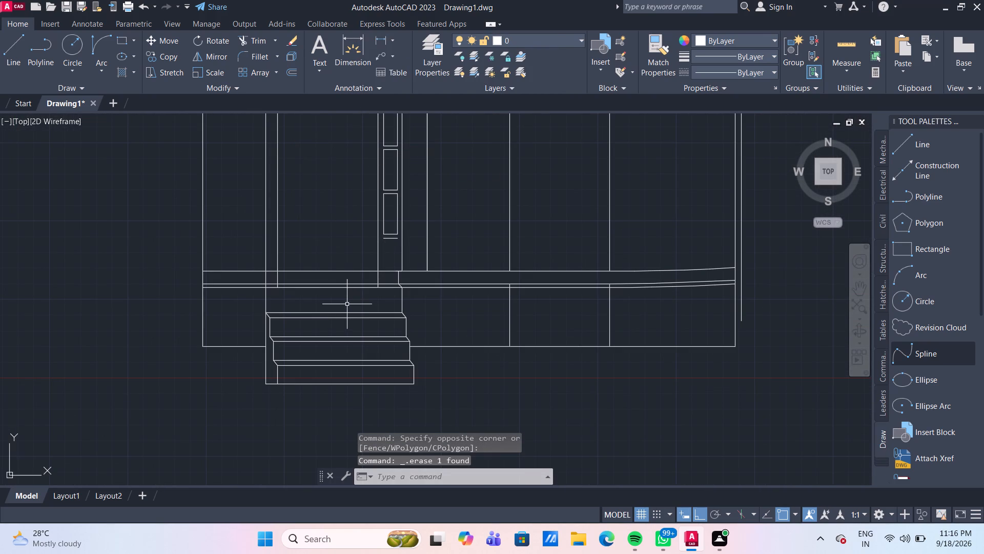
Measure the width and height of the ground-floor entrance bay above the steps with Quick measure.
middle_click_drag(313, 225, 306, 224)
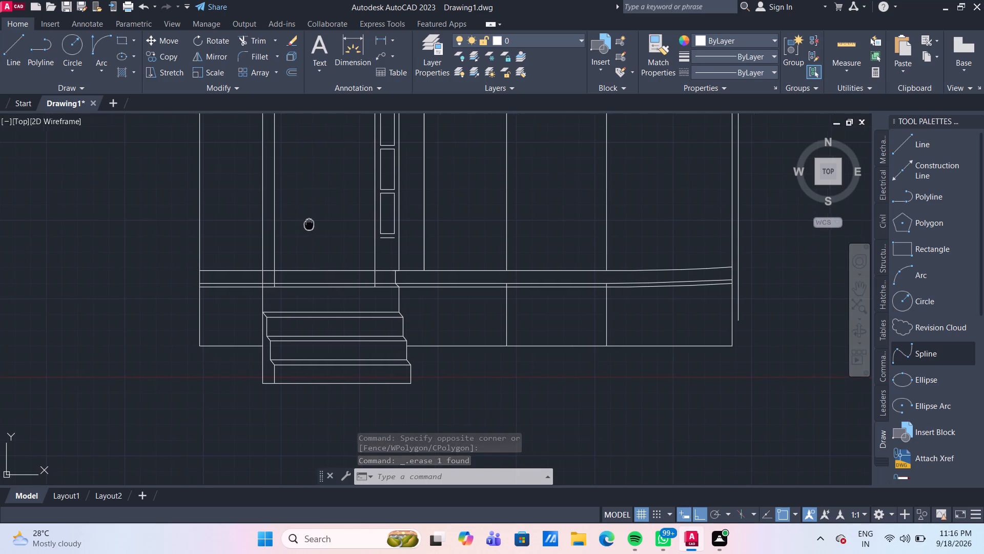
middle_click_drag(306, 224, 271, 215)
scroll(271, 215, "down", 2)
scroll(271, 215, "up", 2)
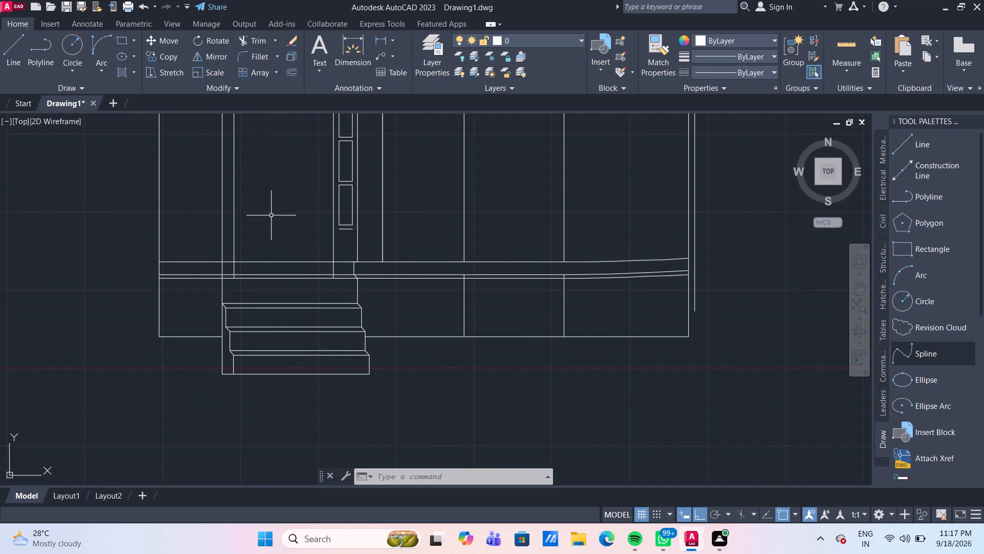
scroll(271, 215, "down", 1)
middle_click_drag(271, 215, 272, 216)
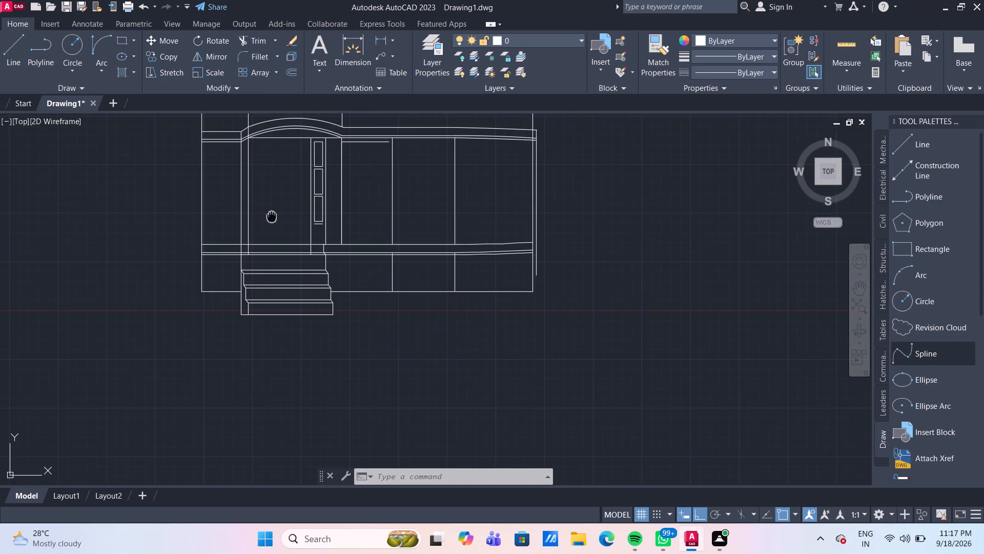
middle_click_drag(272, 216, 256, 260)
scroll(256, 243, "up", 1)
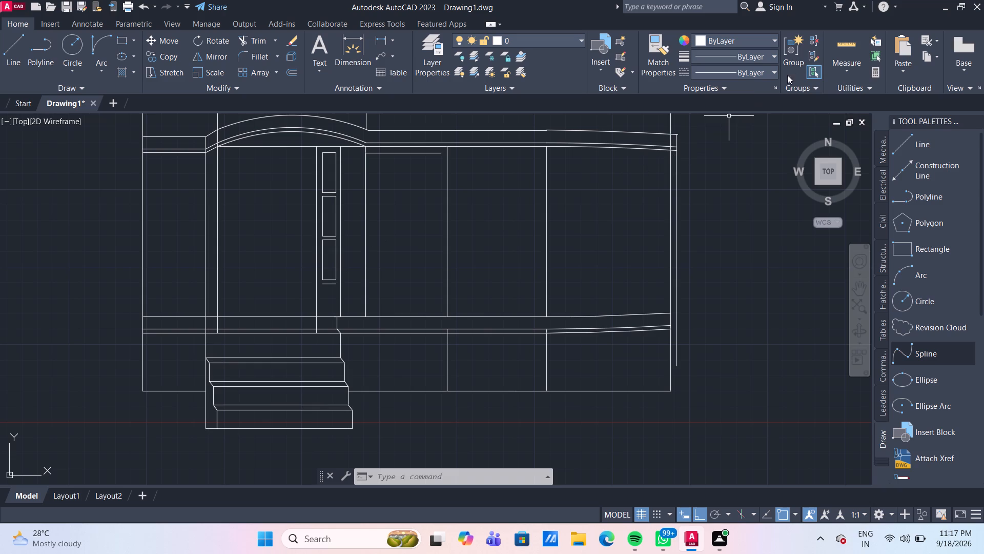
left_click(848, 41)
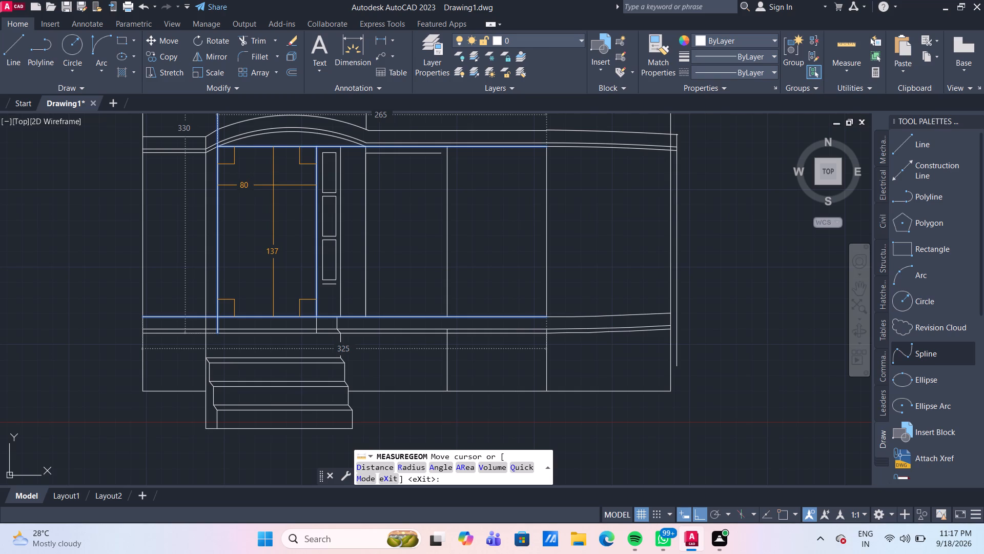
key("grave")
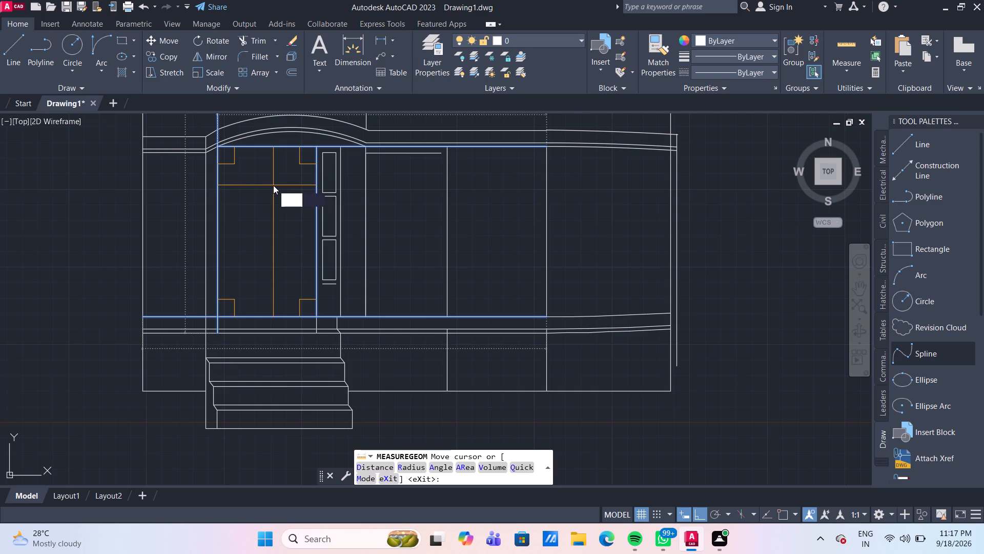
key("Escape")
Measure the ground-floor wall bay between the two vertical lines east of the entrance with Quick measure.
scroll(379, 263, "down", 2)
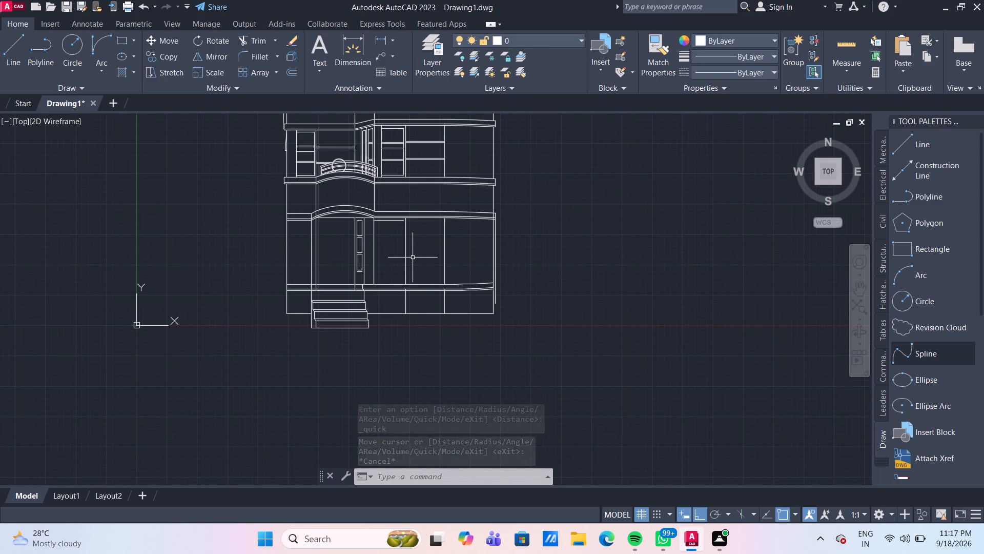
scroll(391, 279, "up", 1)
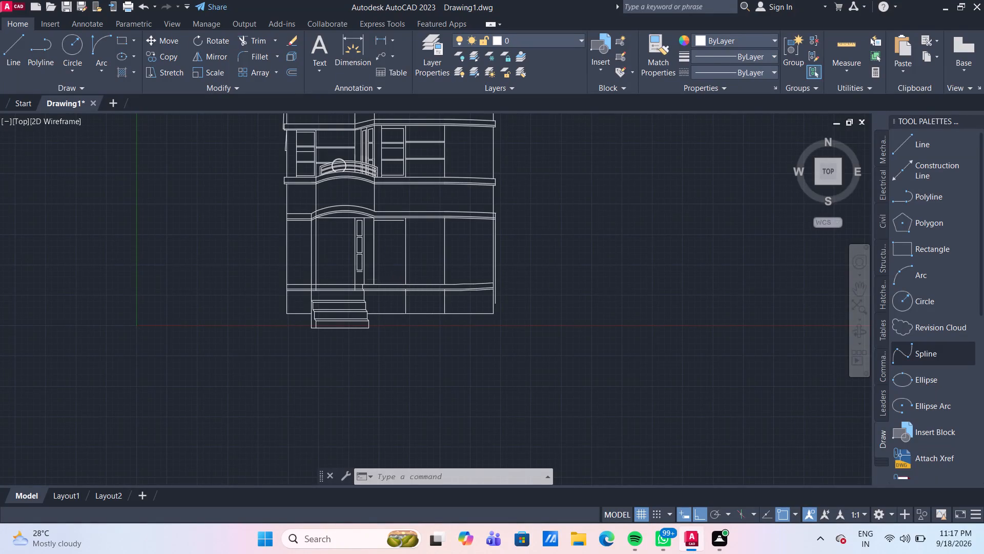
scroll(381, 275, "up", 1)
middle_click_drag(378, 273, 374, 252)
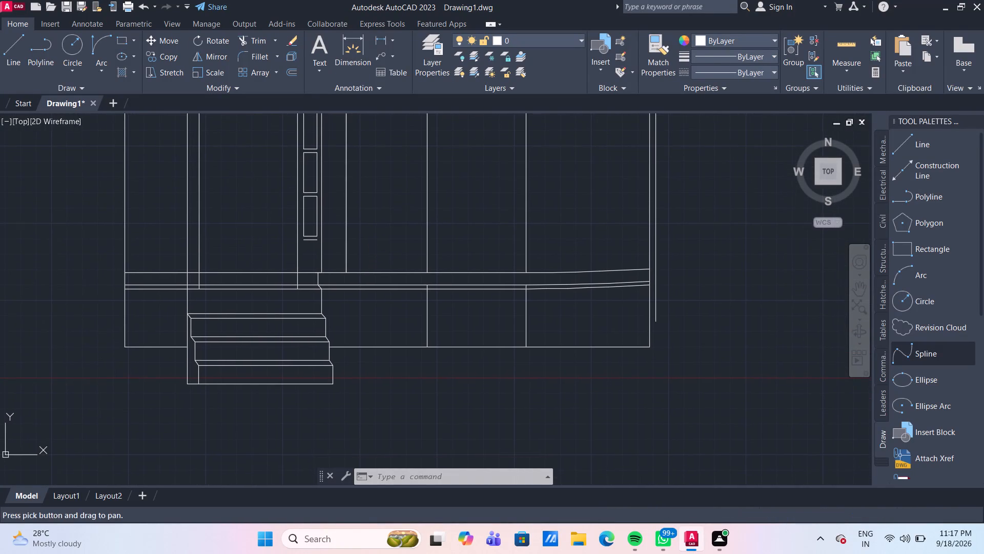
scroll(374, 252, "down", 1)
scroll(401, 212, "down", 3)
scroll(426, 172, "up", 2)
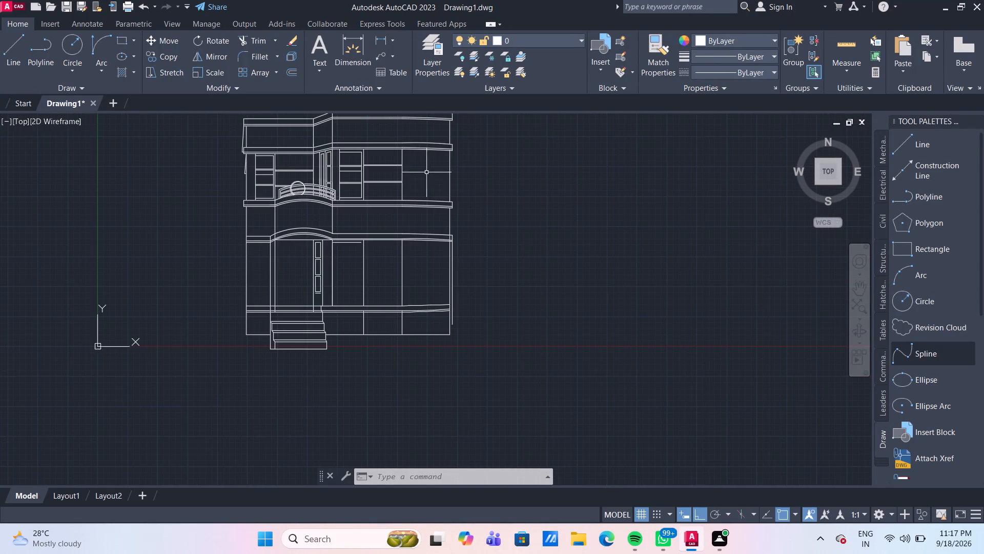
scroll(426, 172, "up", 1)
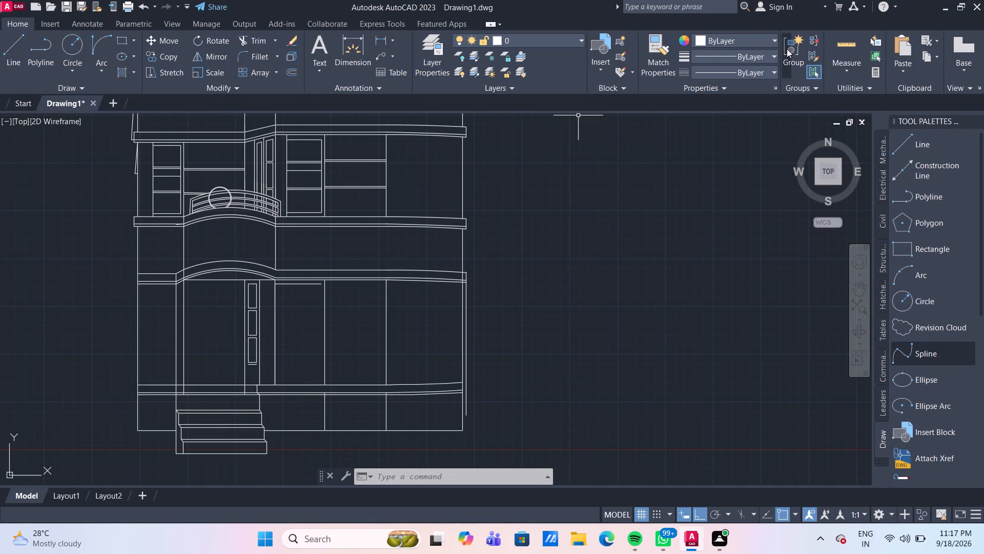
left_click_drag(849, 41, 839, 42)
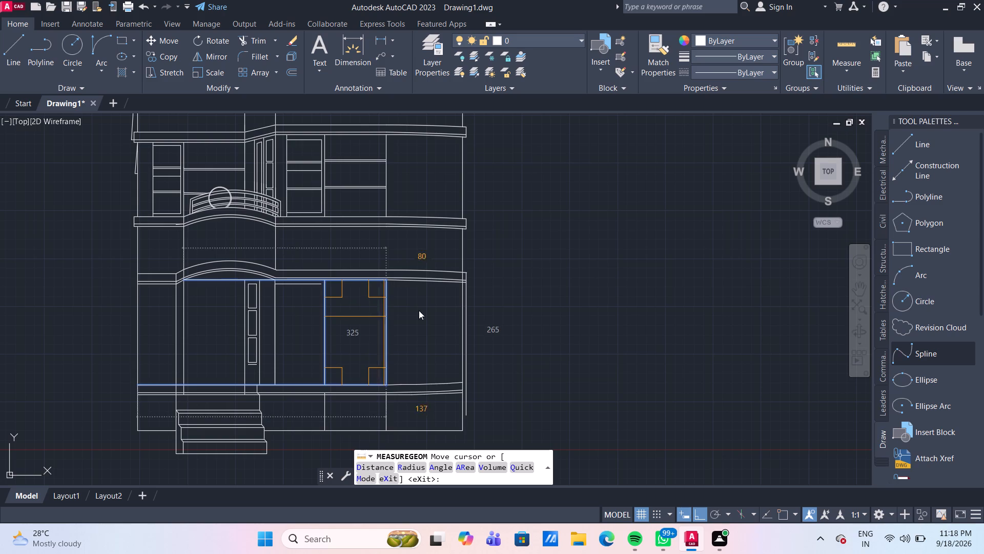
key("Escape")
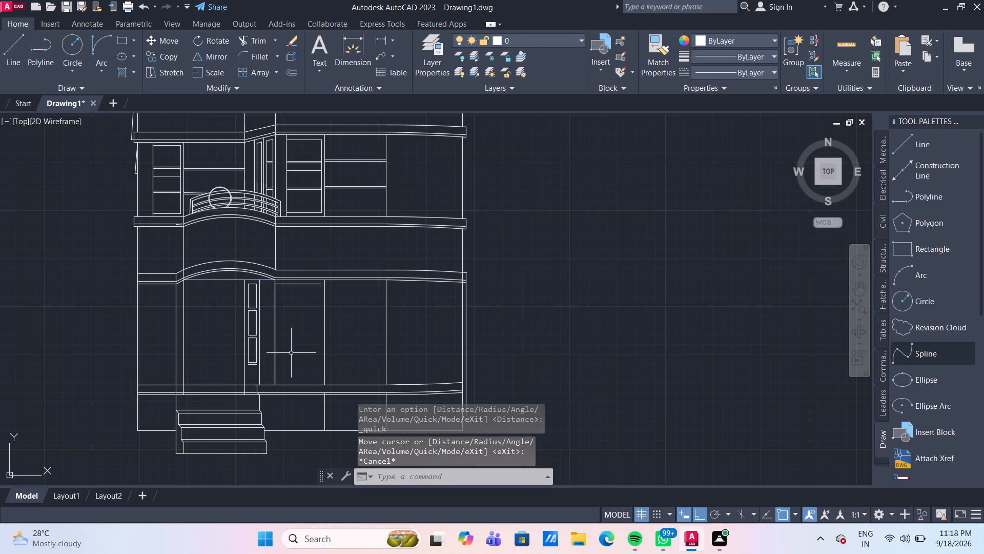
Erase the column of three narrow panels and the short line below them beside the ground-floor entrance bay.
scroll(291, 353, "up", 2)
middle_click_drag(270, 342, 270, 332)
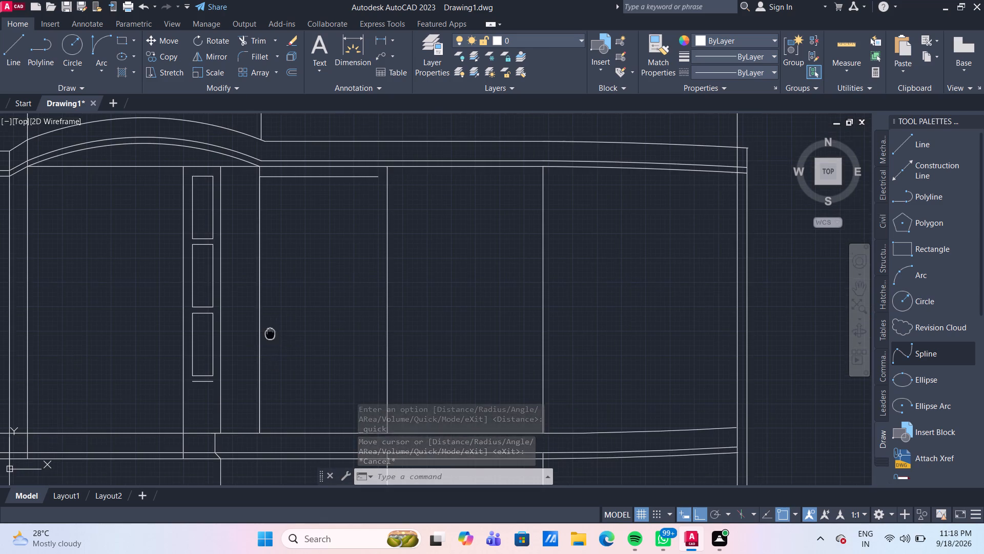
middle_click_drag(270, 332, 275, 302)
left_click_drag(219, 356, 217, 351)
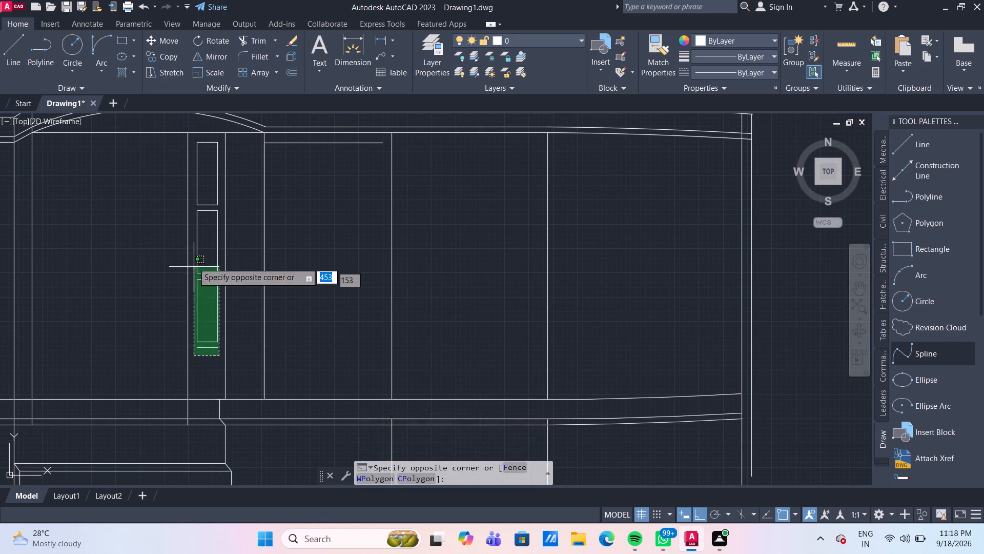
left_click(194, 136)
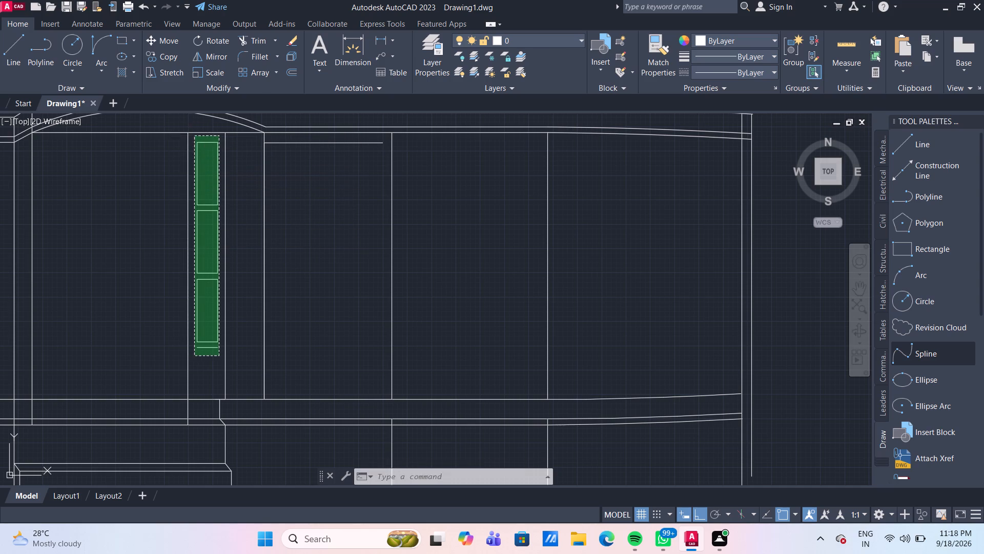
key("Delete")
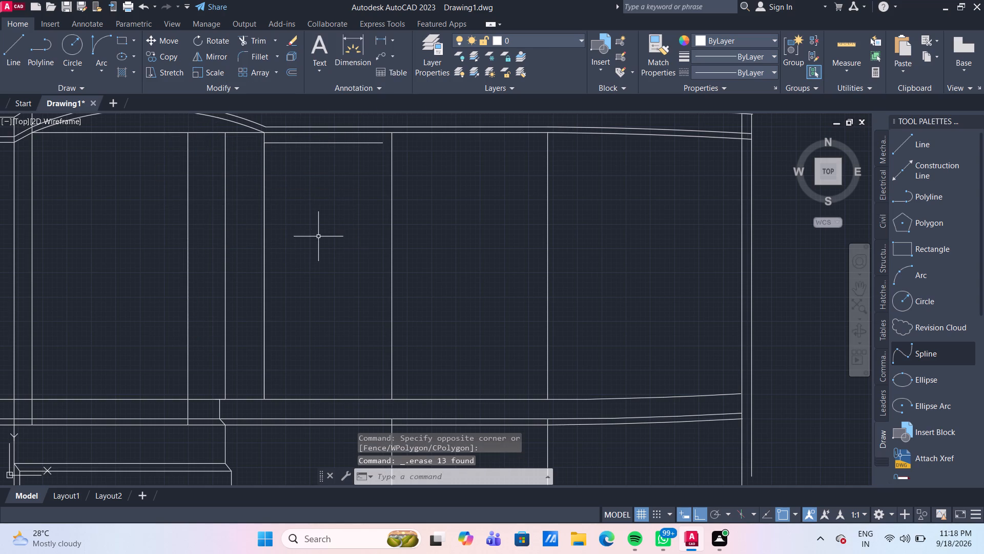
Erase the leftover open polyline along the top and west side of the ground-floor bay east of the entrance.
scroll(318, 236, "down", 2)
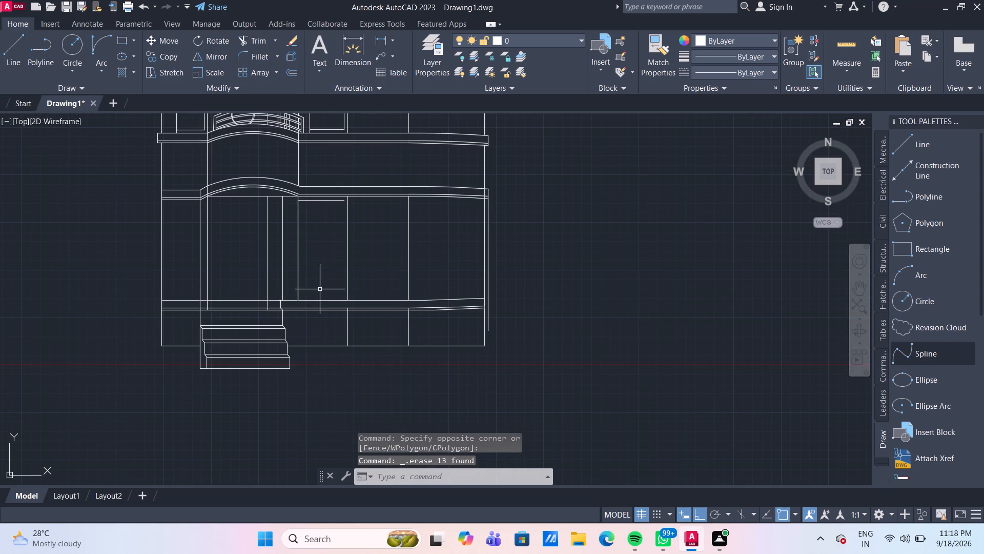
scroll(321, 289, "down", 2)
scroll(339, 239, "up", 3)
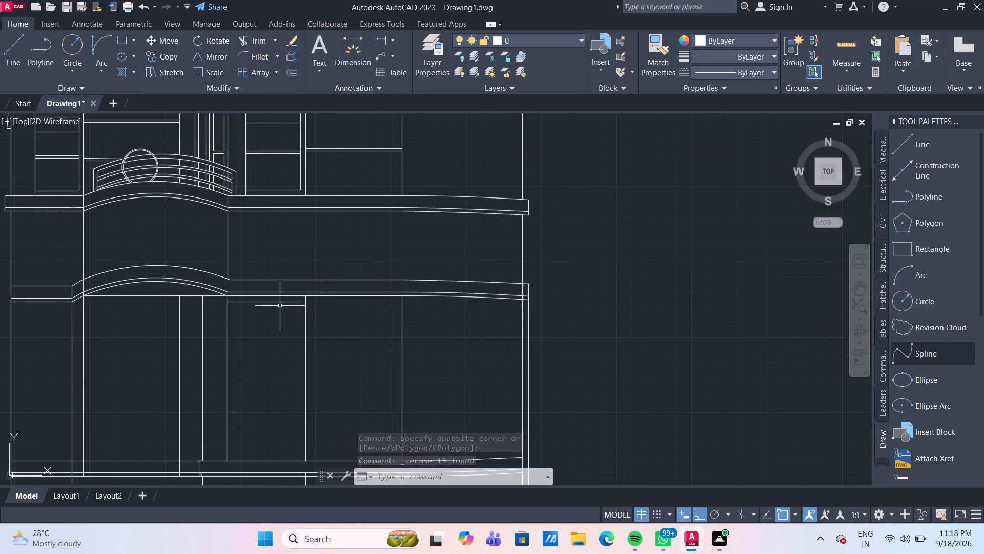
scroll(280, 306, "up", 1)
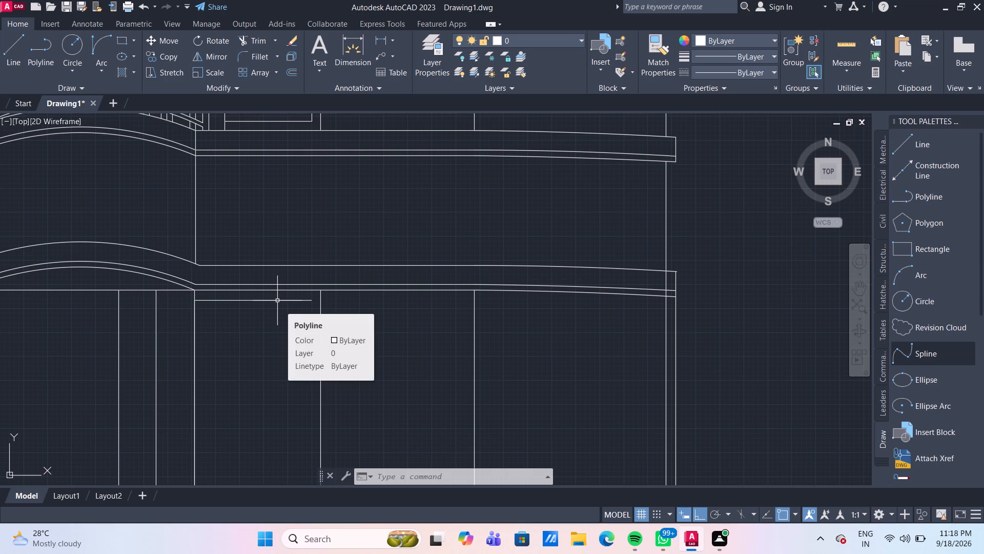
left_click(277, 301)
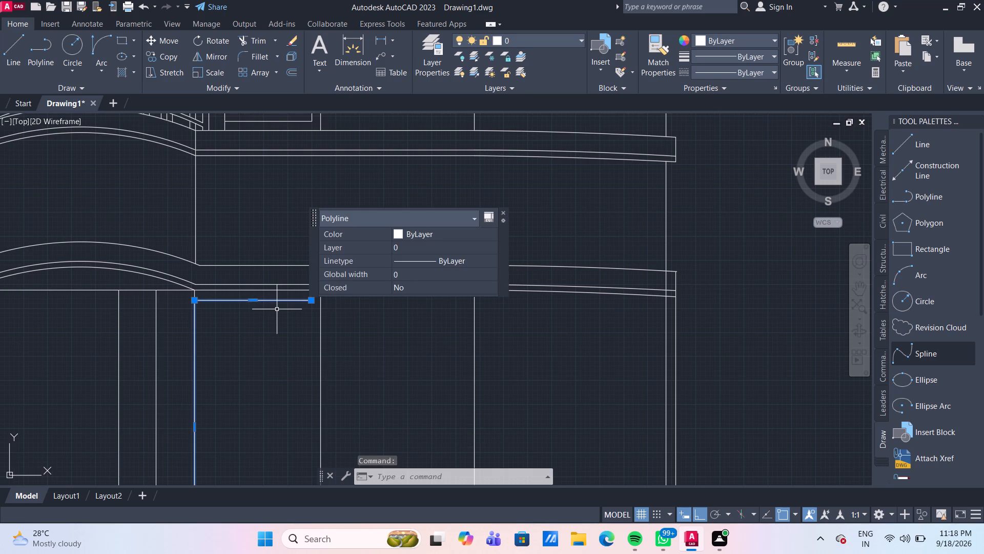
scroll(277, 311, "down", 3)
key("Delete")
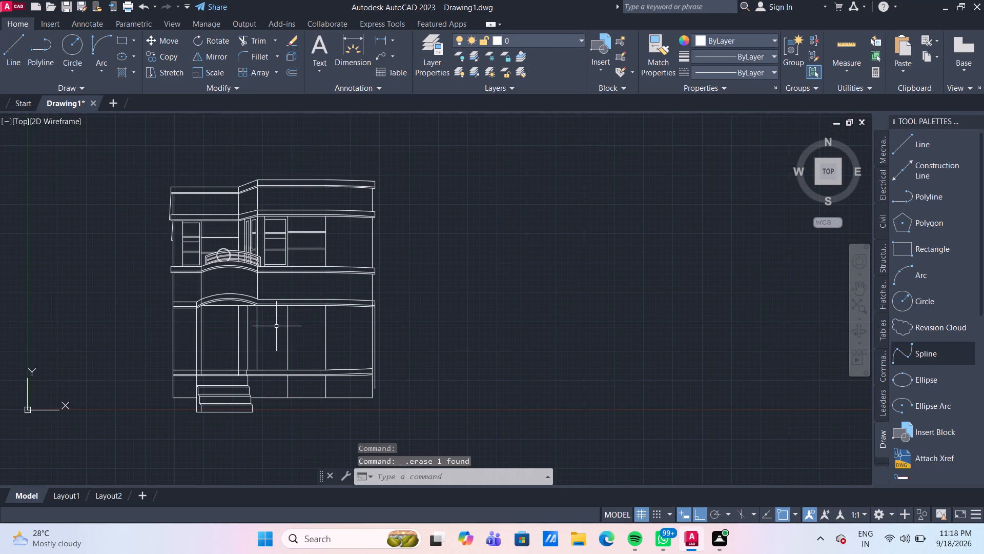
Examine the ground-floor bays, the base band and the entrance steps against the whole elevation.
scroll(276, 327, "down", 1)
scroll(270, 337, "up", 1)
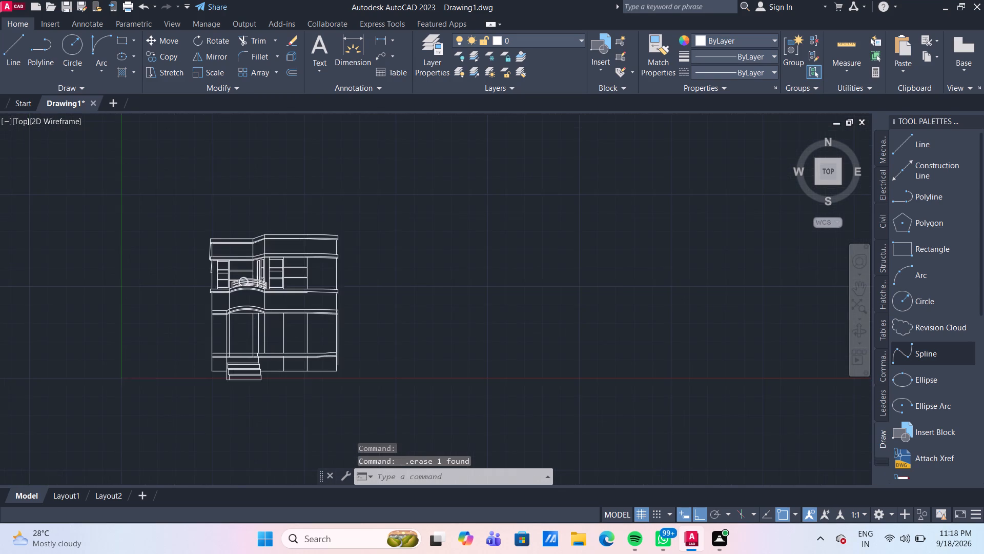
scroll(270, 337, "up", 1)
middle_click_drag(296, 317, 314, 270)
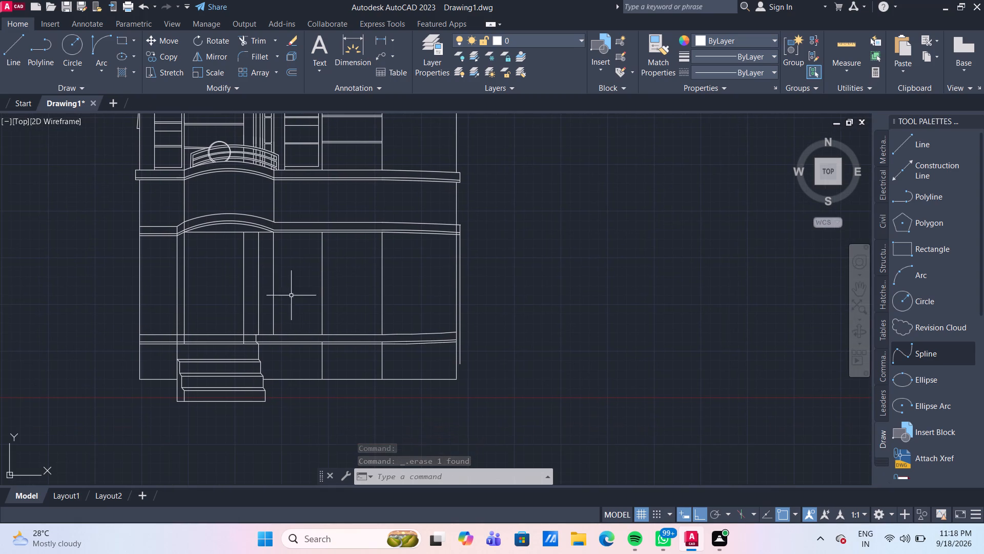
middle_click_drag(237, 338, 254, 314)
scroll(254, 314, "up", 1)
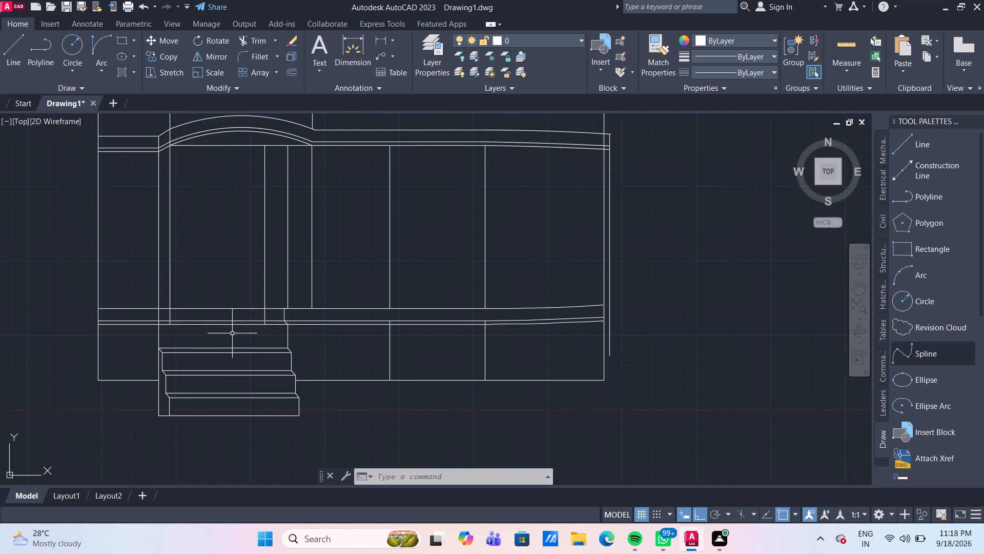
scroll(231, 335, "up", 1)
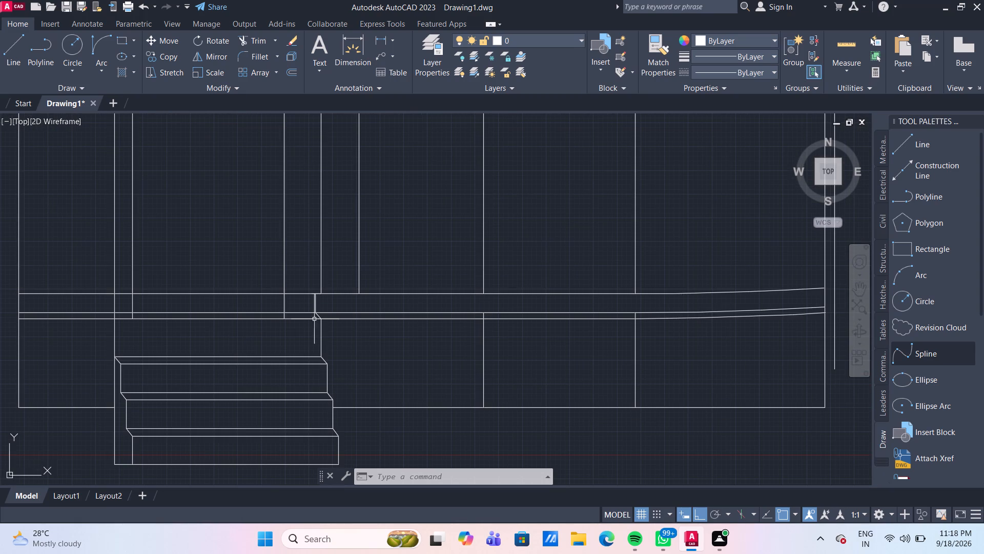
scroll(431, 254, "down", 2)
scroll(428, 255, "up", 2)
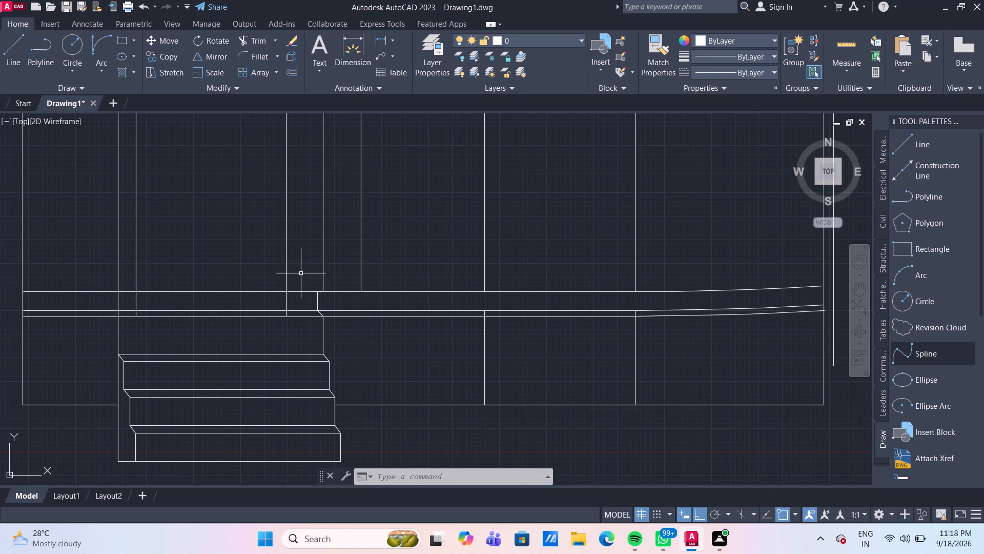
scroll(301, 273, "down", 2)
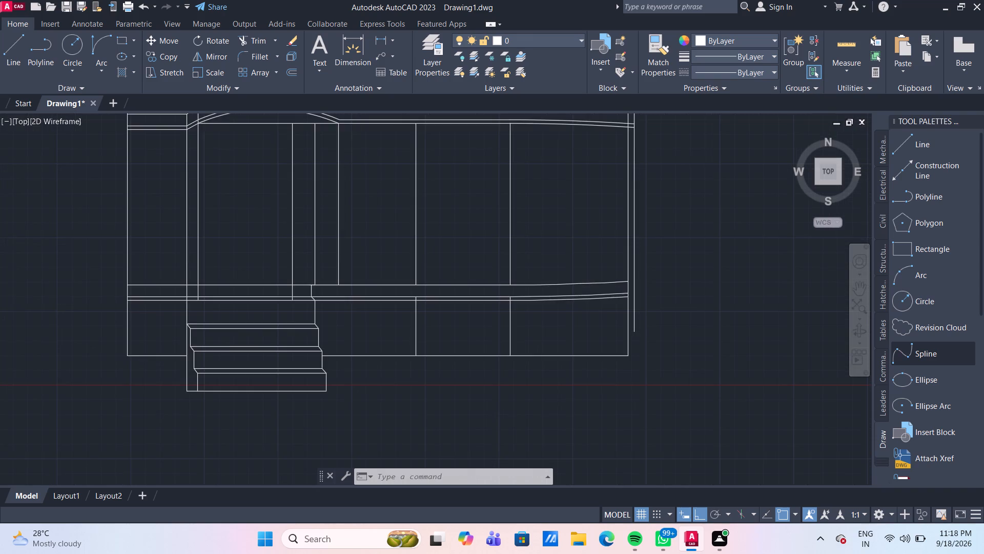
scroll(301, 273, "up", 1)
middle_click_drag(332, 224, 325, 262)
scroll(325, 262, "down", 2)
scroll(363, 271, "up", 1)
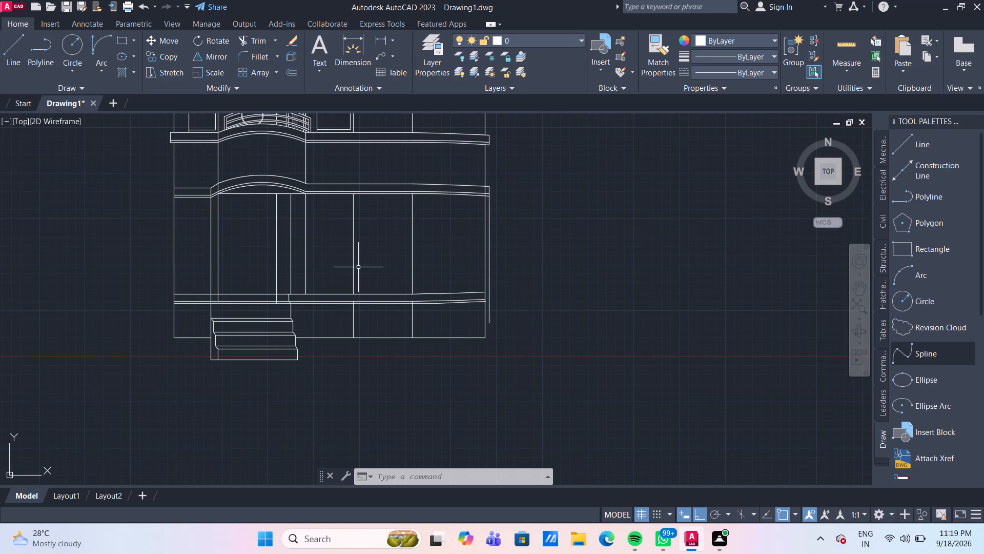
scroll(358, 241, "down", 2)
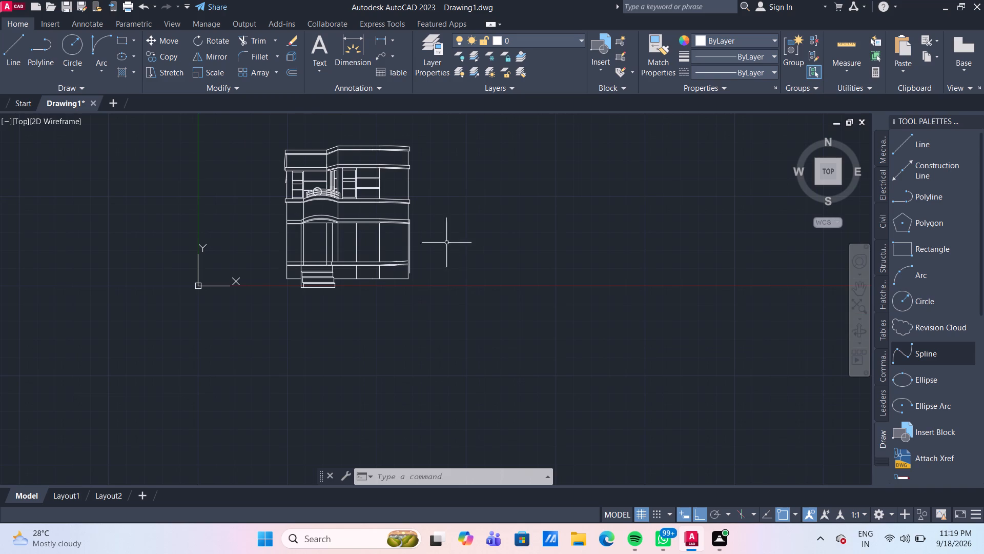
scroll(379, 242, "up", 2)
scroll(337, 230, "up", 1)
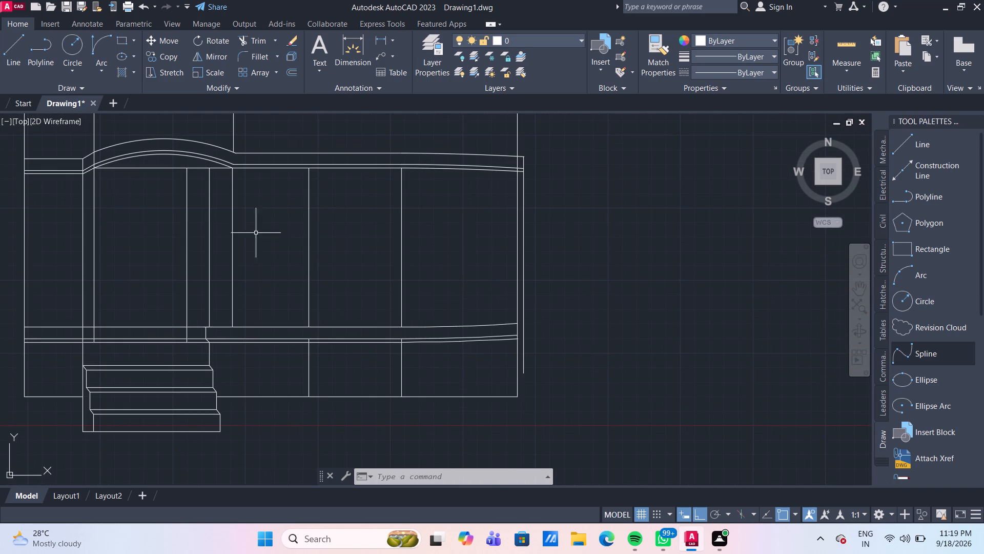
Draw a 500 by 17 rectangle horizontally across all the ground-floor wall lines, below the arched band.
scroll(345, 219, "down", 1)
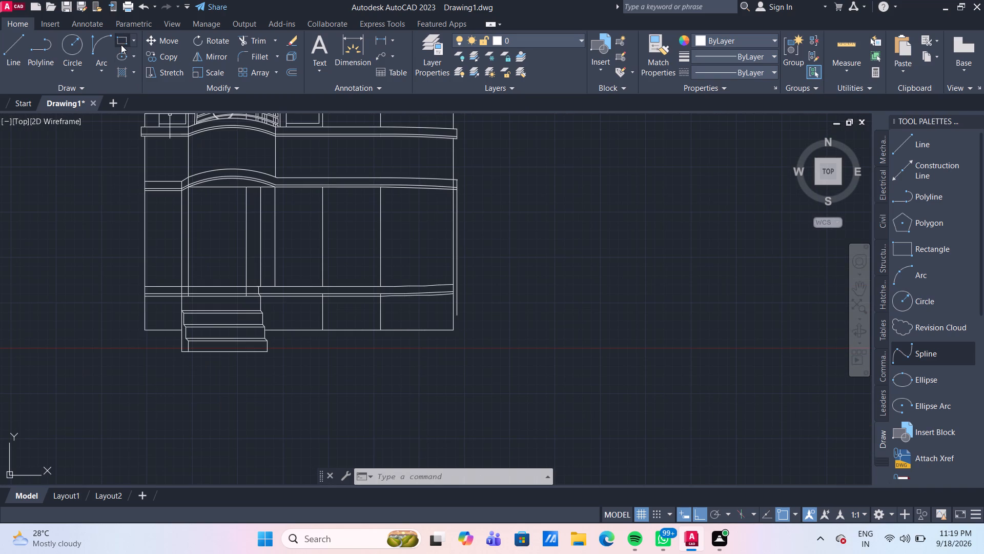
left_click(117, 35)
left_click(125, 214)
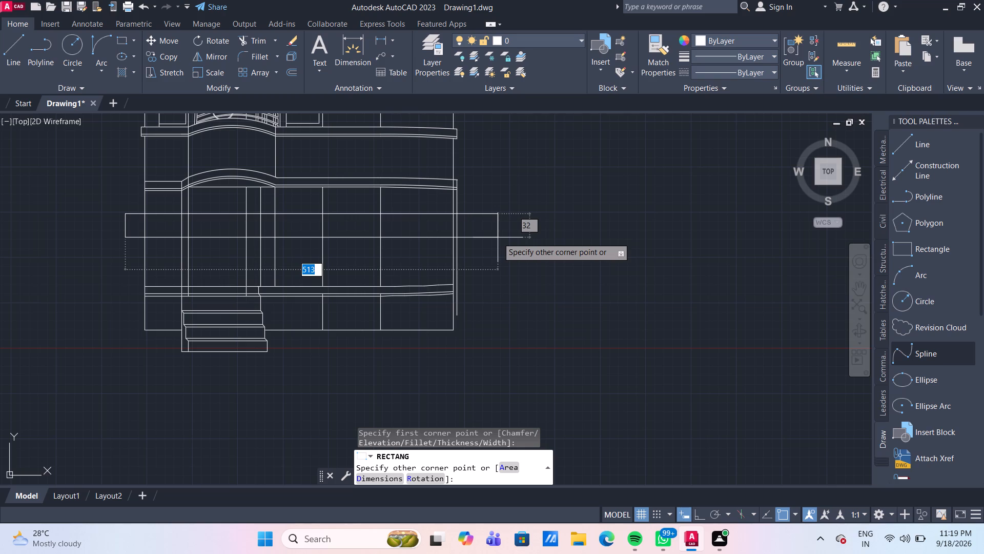
type("500")
key("Tab")
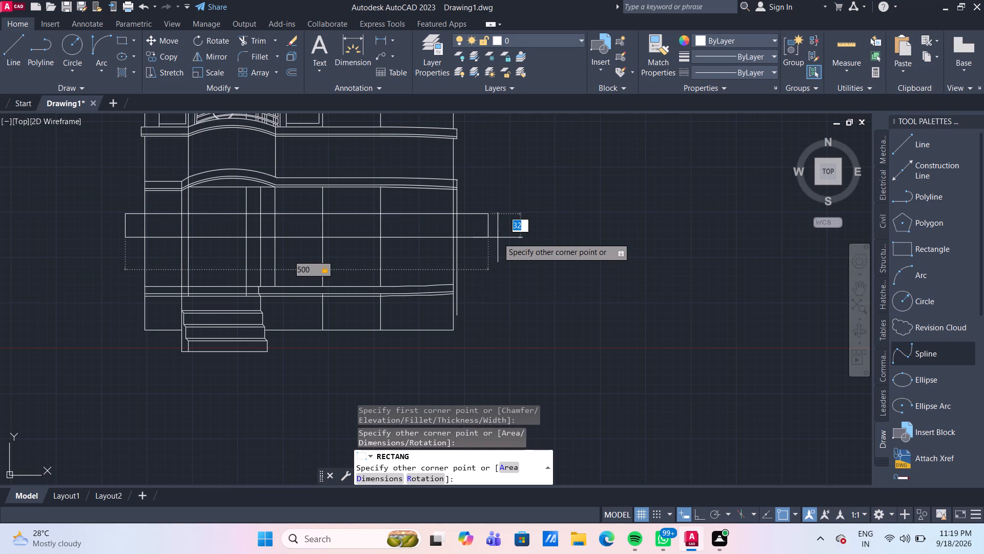
type("17")
key("Return")
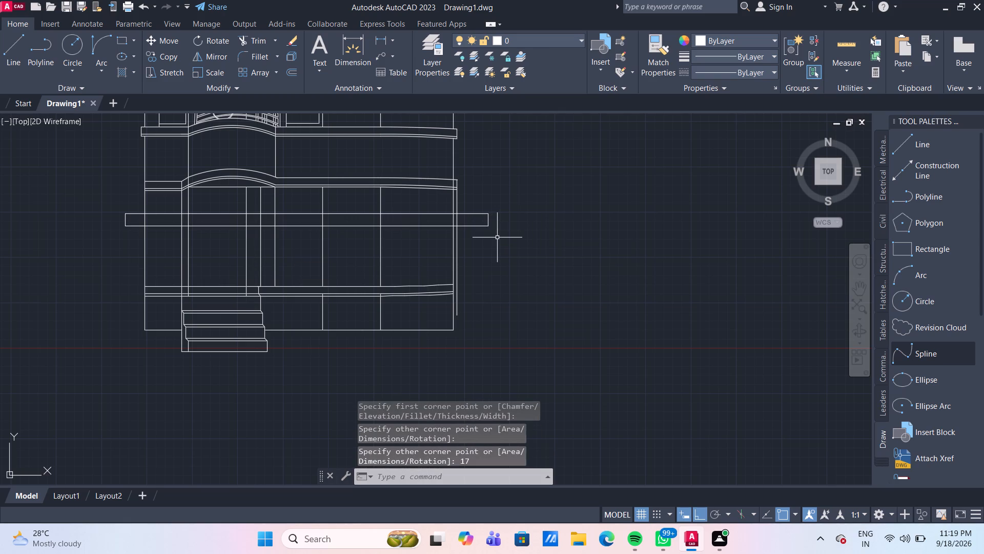
Trim all the vertical ground-floor wall lines inside the horizontal rectangle with one fence across it.
type("tr")
key("Return")
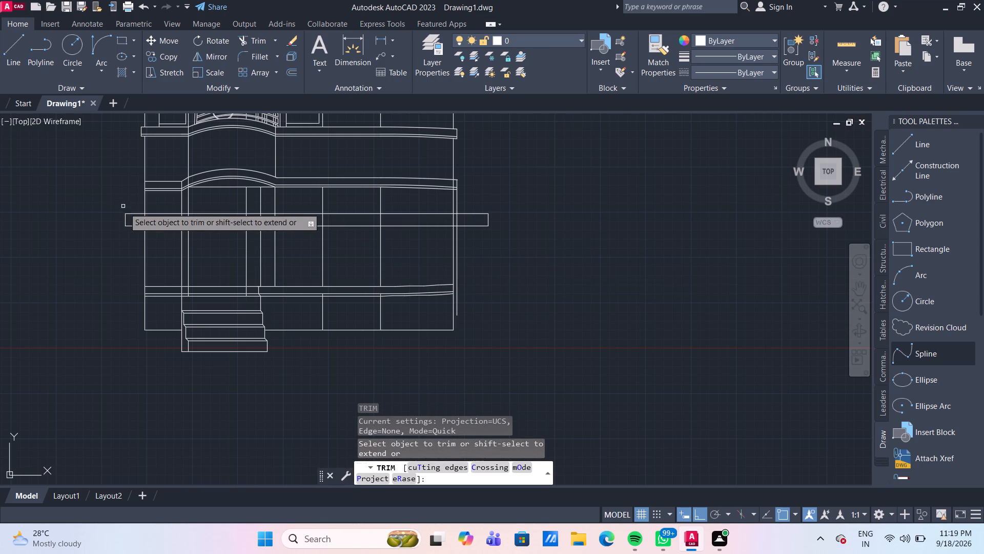
left_click(138, 219)
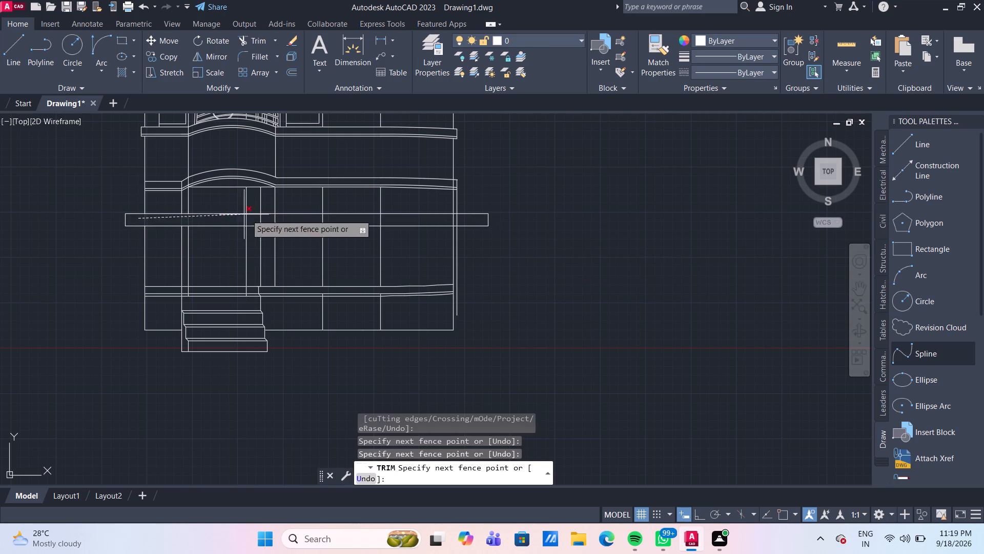
left_click(466, 222)
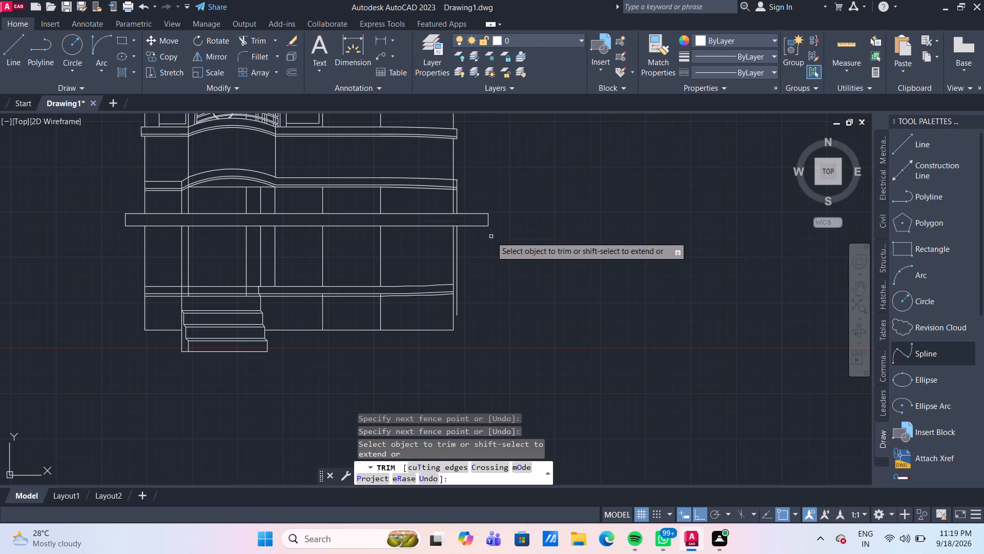
key("Escape")
Erase the horizontal rectangle used as the cutting strip.
left_click_drag(491, 236, 485, 233)
left_click(471, 204)
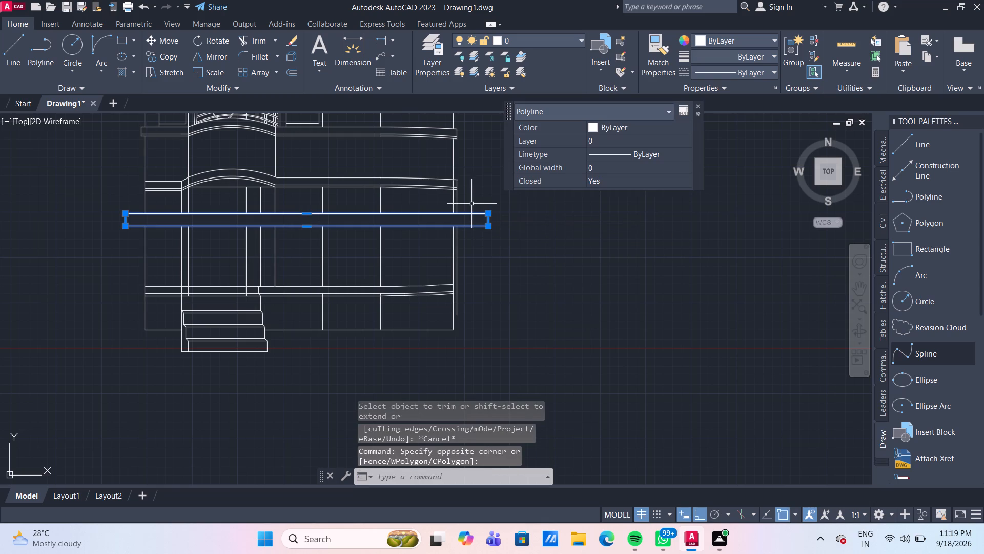
key("Delete")
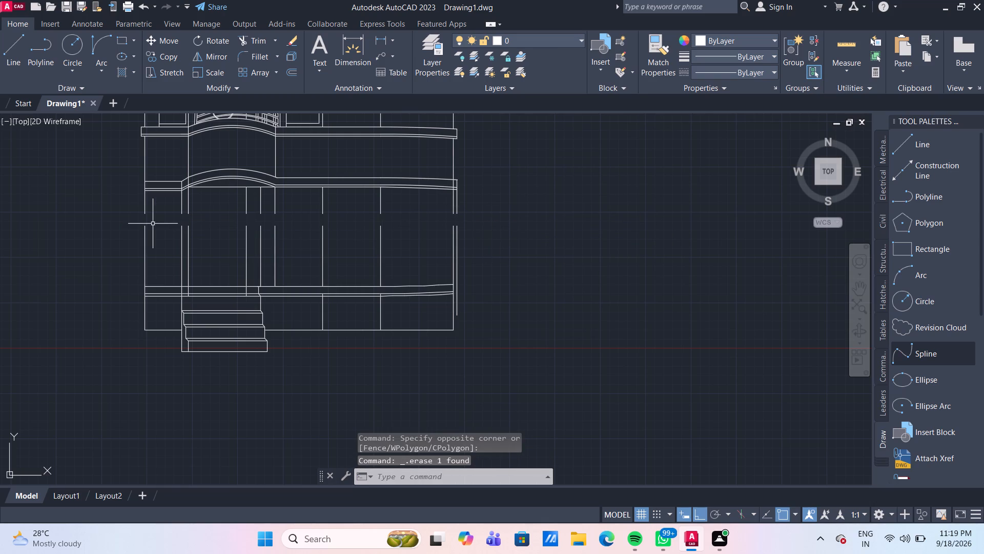
Move the lower wall lines, base band, plinth and entrance steps straight up to close the gap in the ground-floor walls.
left_click(124, 223)
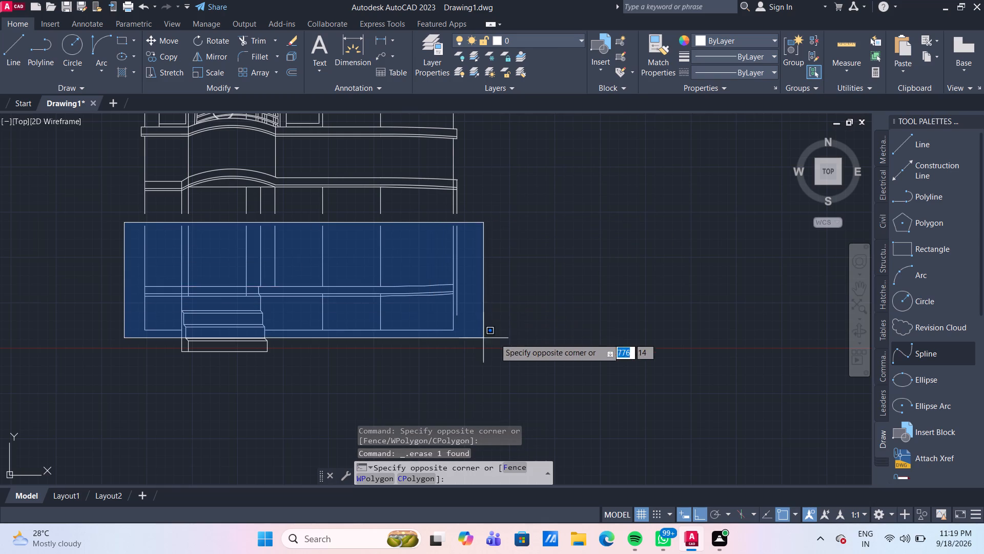
left_click(497, 359)
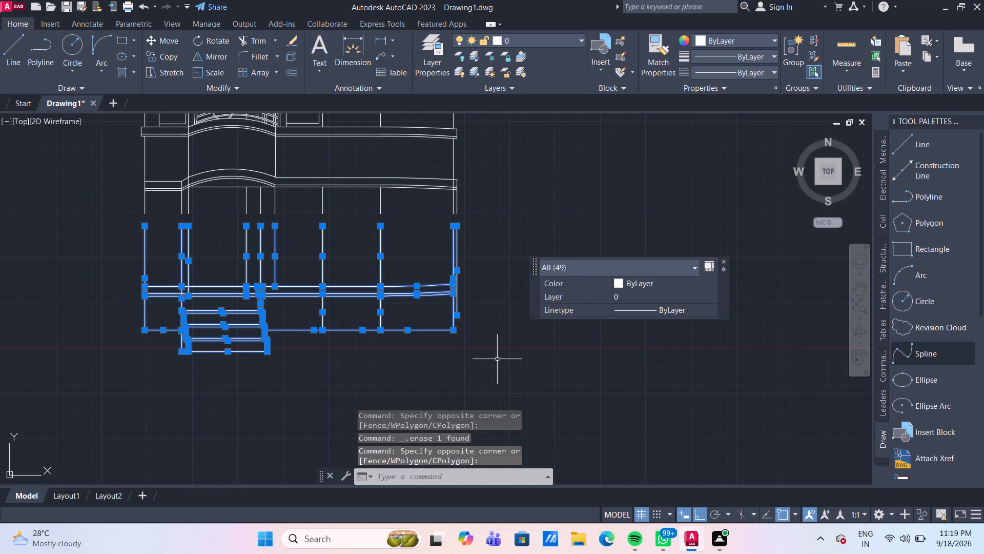
key("m")
key("Return")
scroll(401, 233, "up", 2)
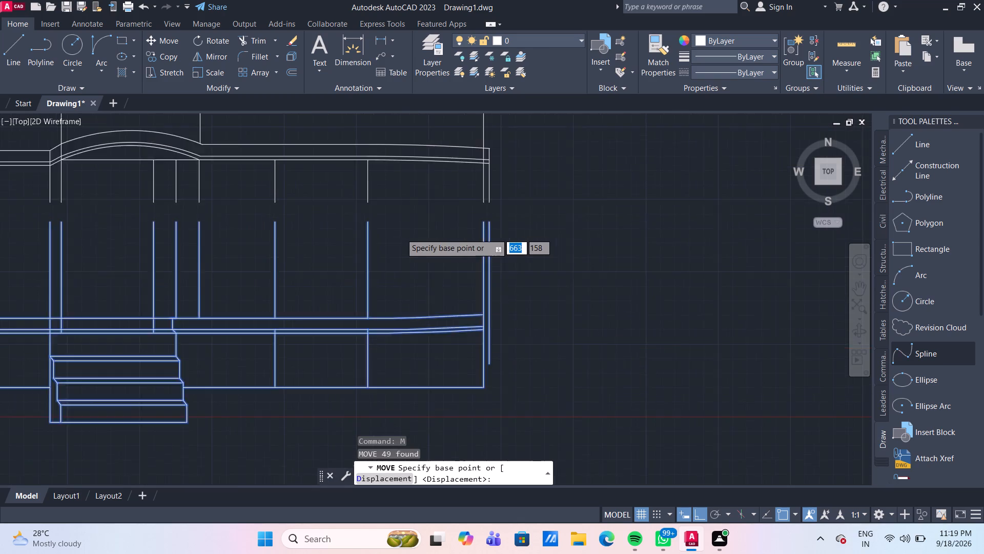
left_click(348, 214)
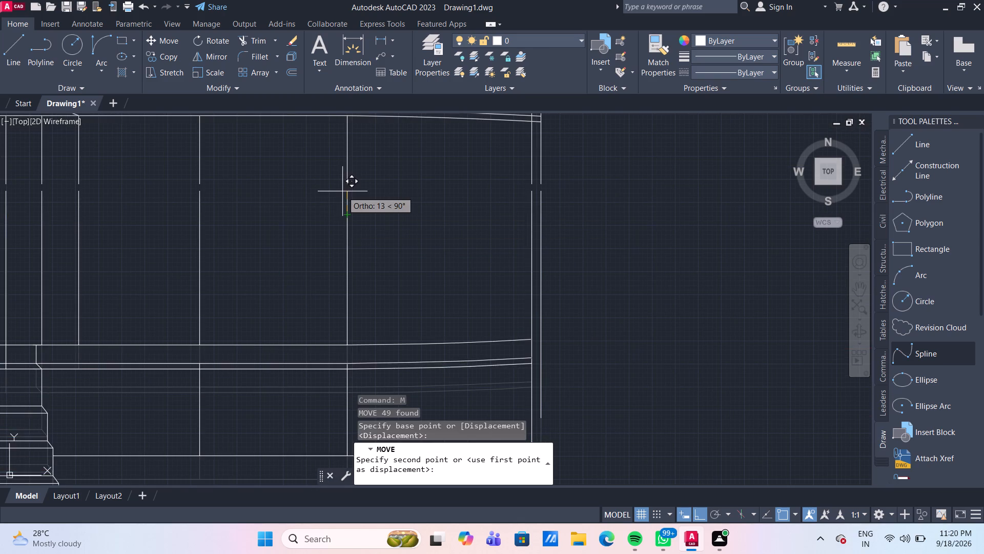
left_click(346, 181)
scroll(361, 243, "down", 2)
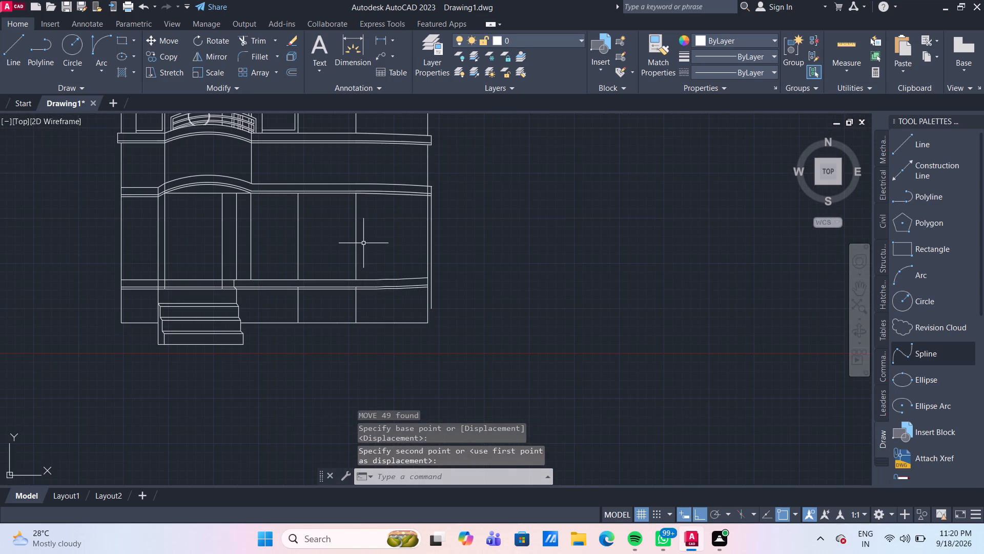
Measure the upper-floor window bay at the west end with Quick measure.
middle_click(391, 250)
scroll(393, 251, "down", 3)
scroll(393, 248, "up", 1)
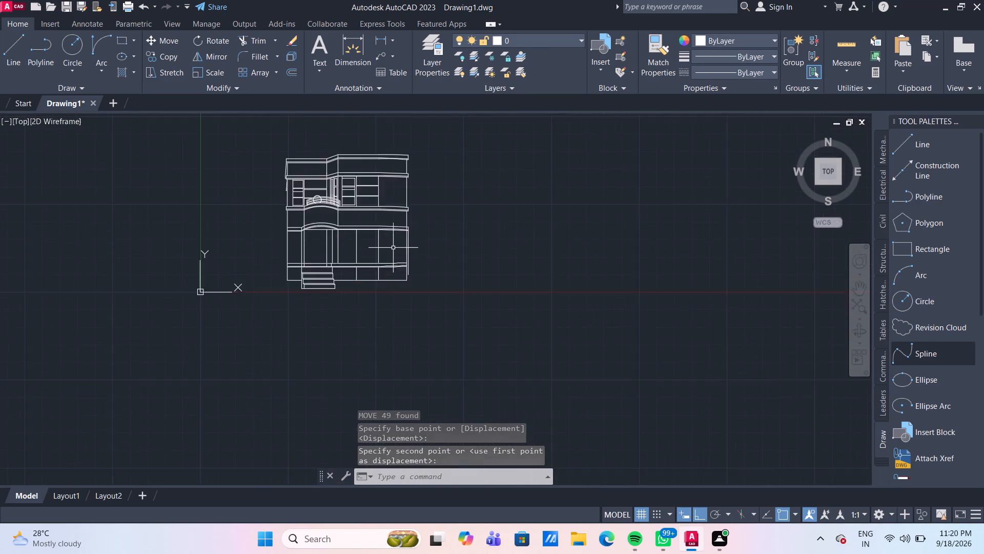
scroll(393, 248, "up", 2)
middle_click_drag(388, 239, 414, 286)
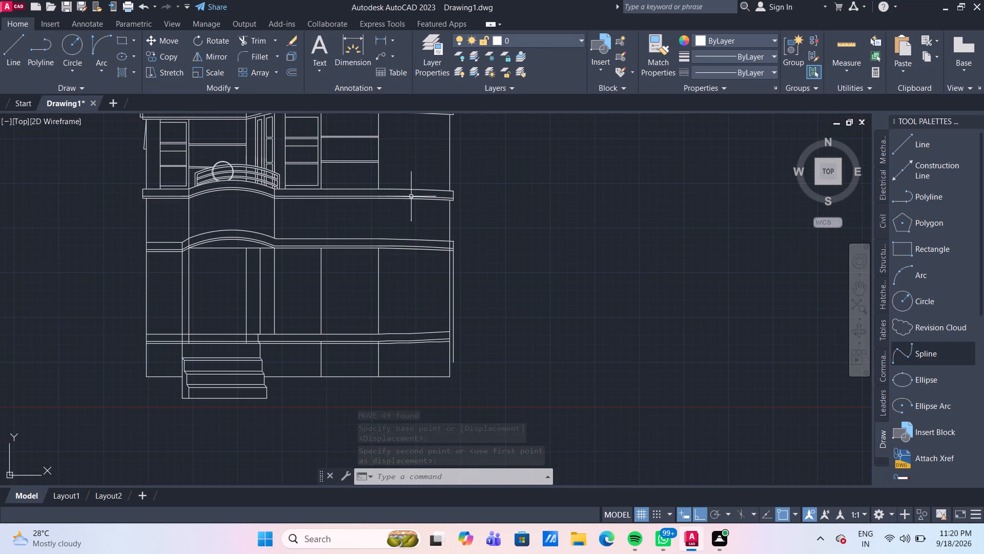
middle_click_drag(411, 184, 407, 204)
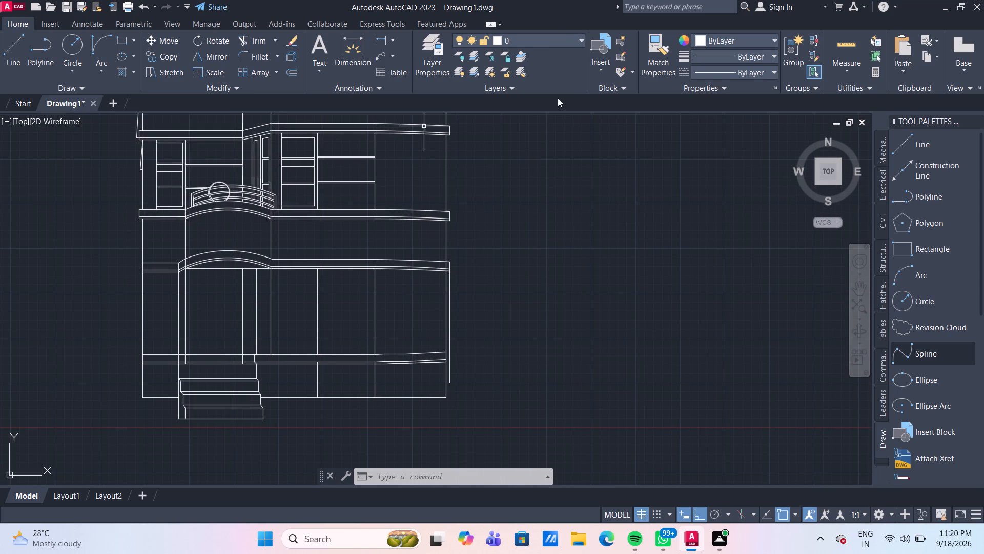
left_click(854, 45)
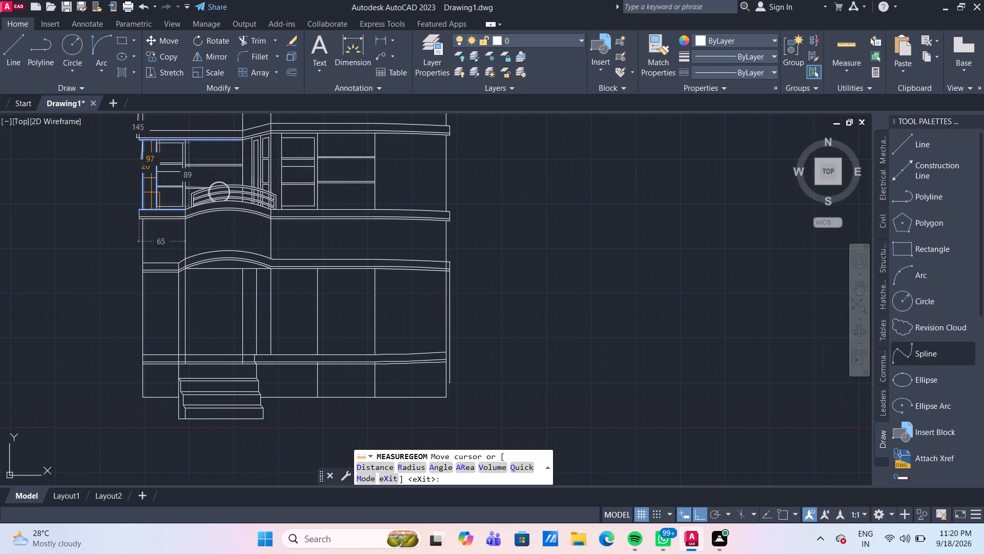
key("Escape")
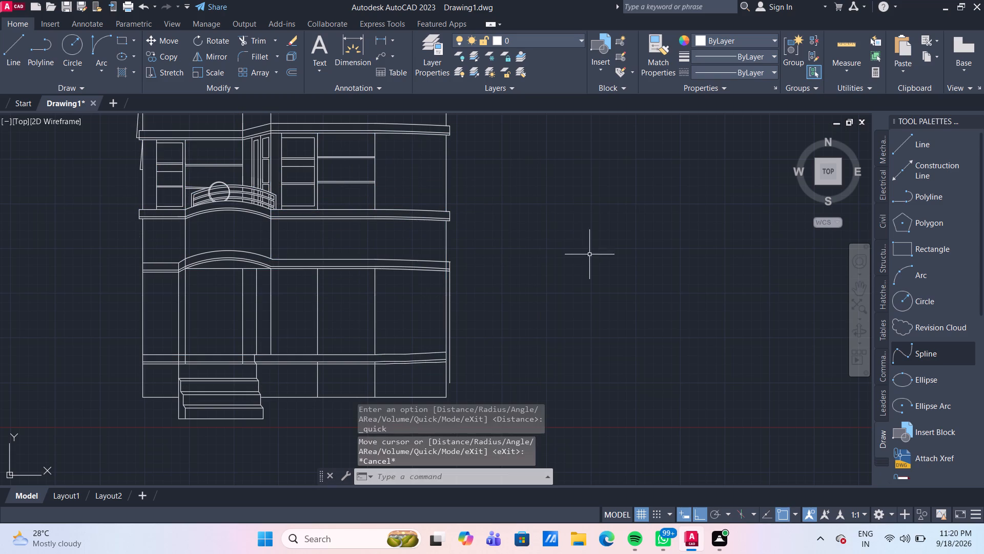
scroll(596, 258, "down", 2)
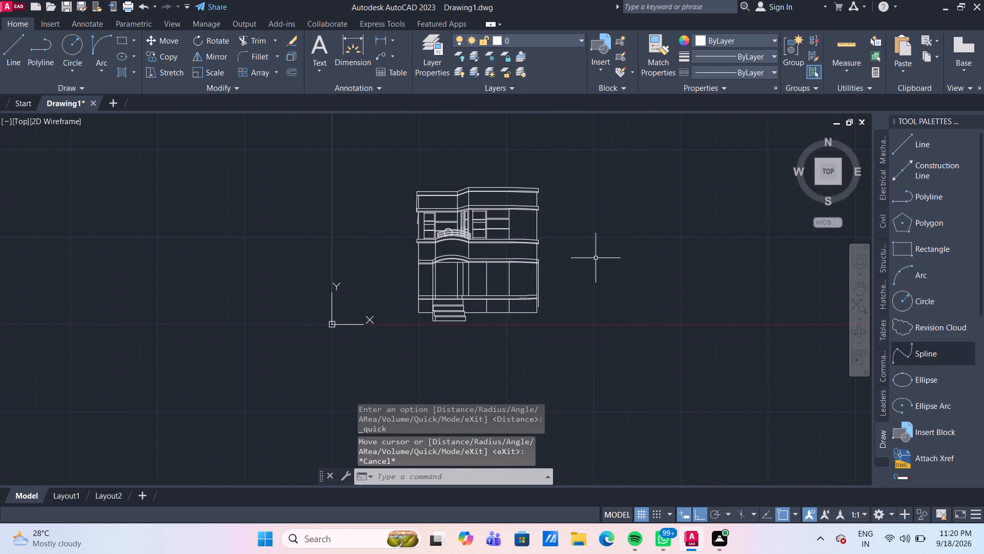